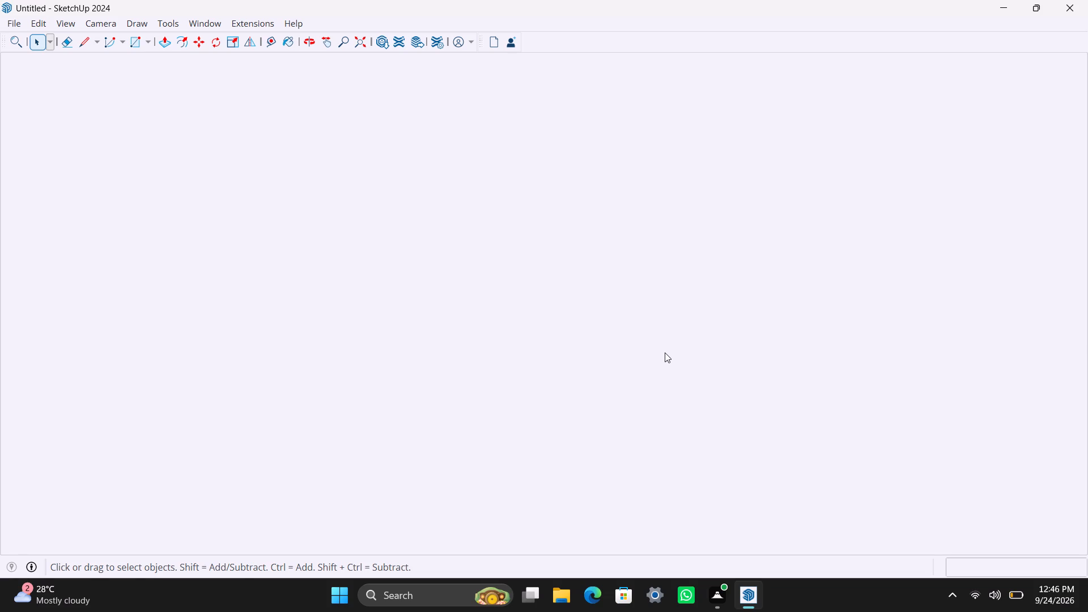
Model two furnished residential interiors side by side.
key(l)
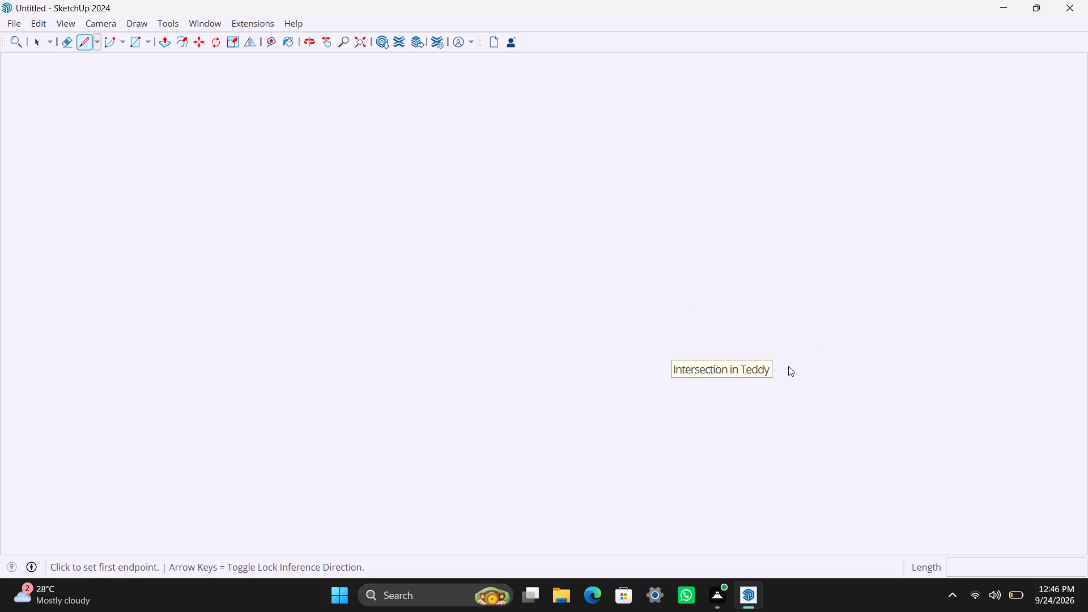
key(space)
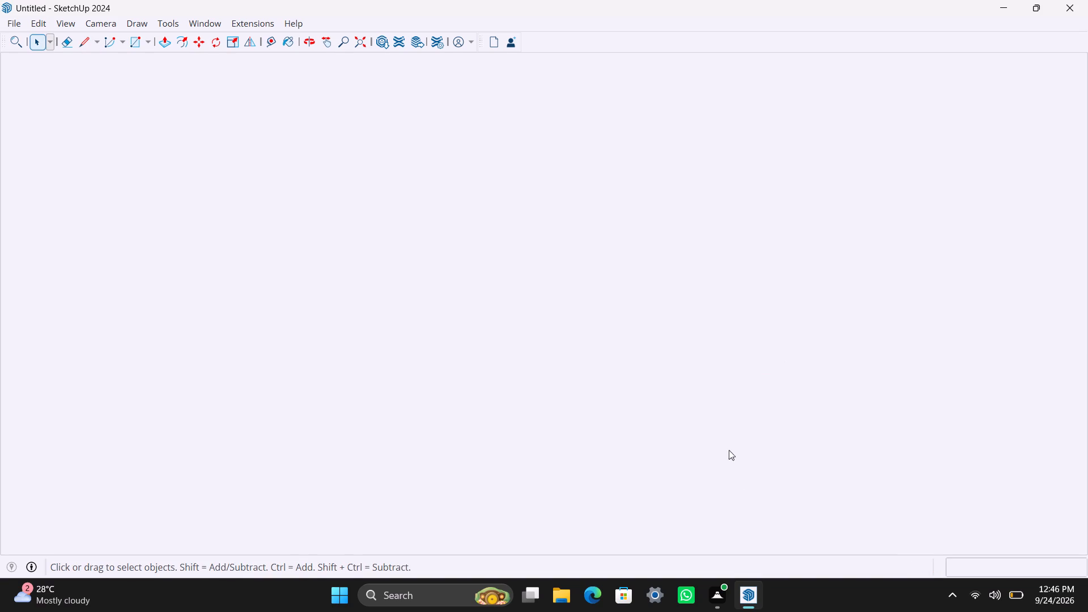
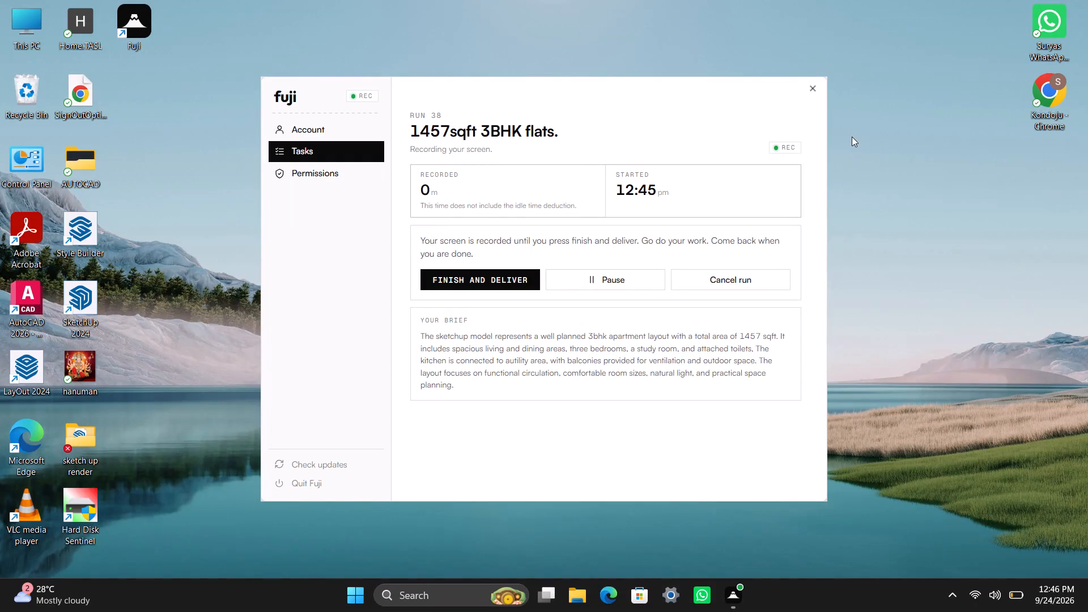
Launch SketchUp 2024 from the desktop.
click(874, 192)
click(93, 298)
click(92, 295)
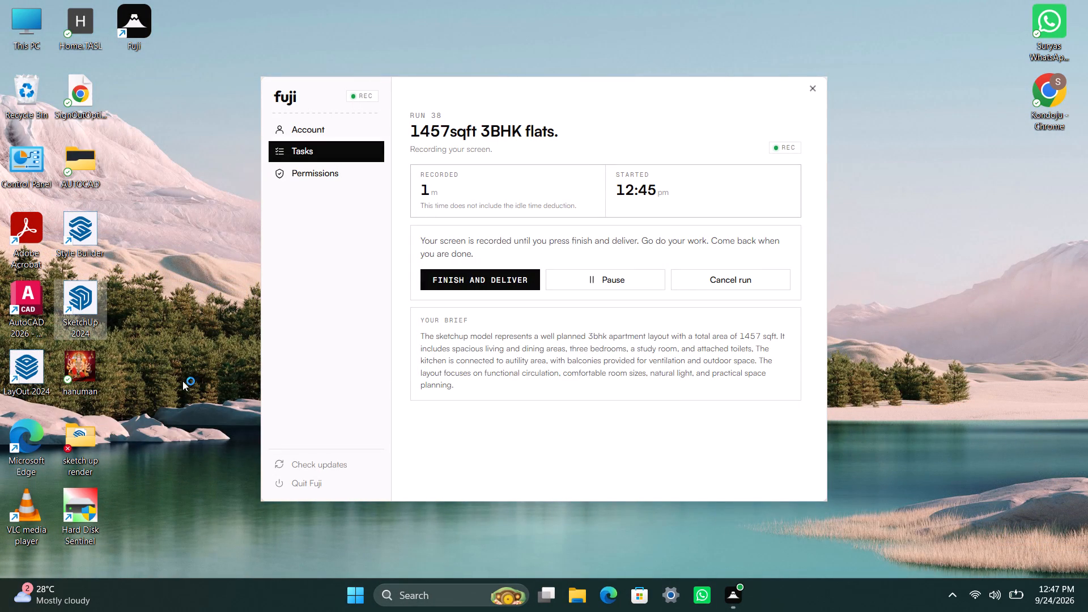
double_click(92, 298)
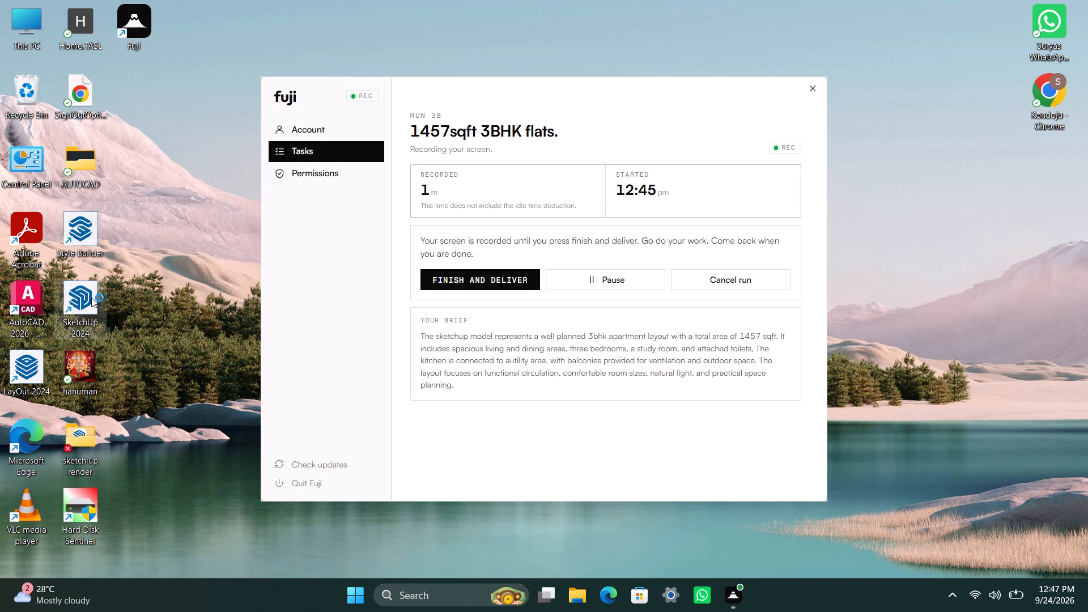
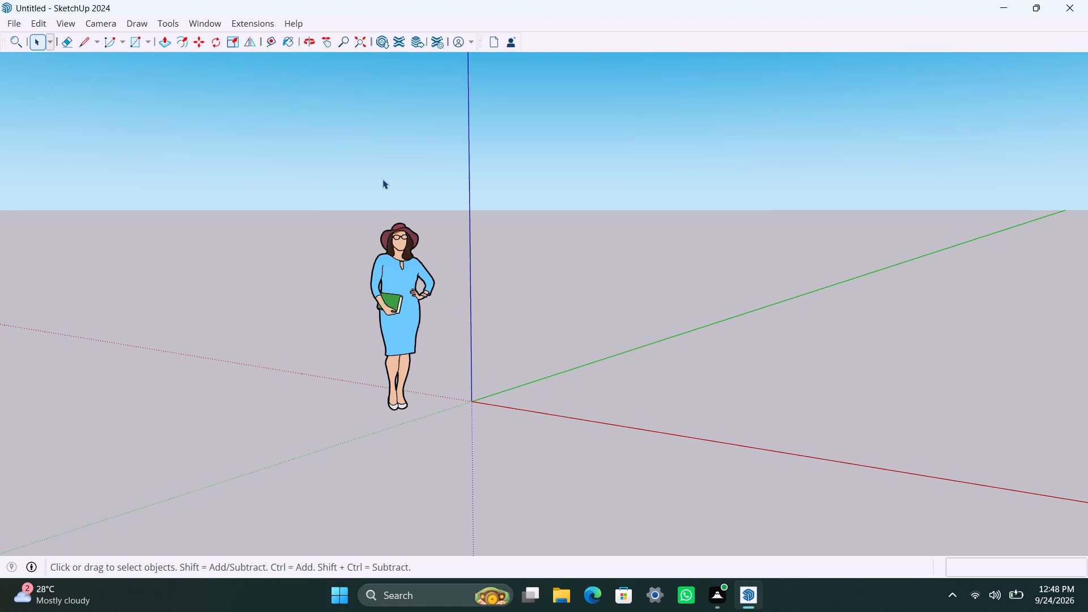
Draw the first outer wall edge in the positive red direction beside the origin, with consecutive segments of 4.5", 9' and 4.5".
scroll(436, 269, down, 4)
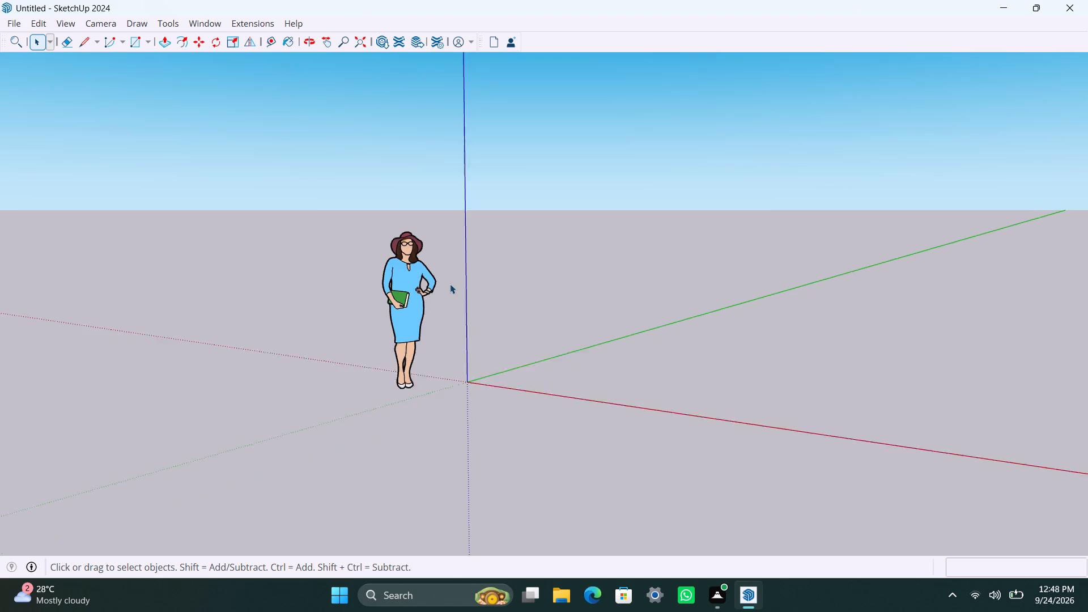
middle_drag(454, 325, 665, 398)
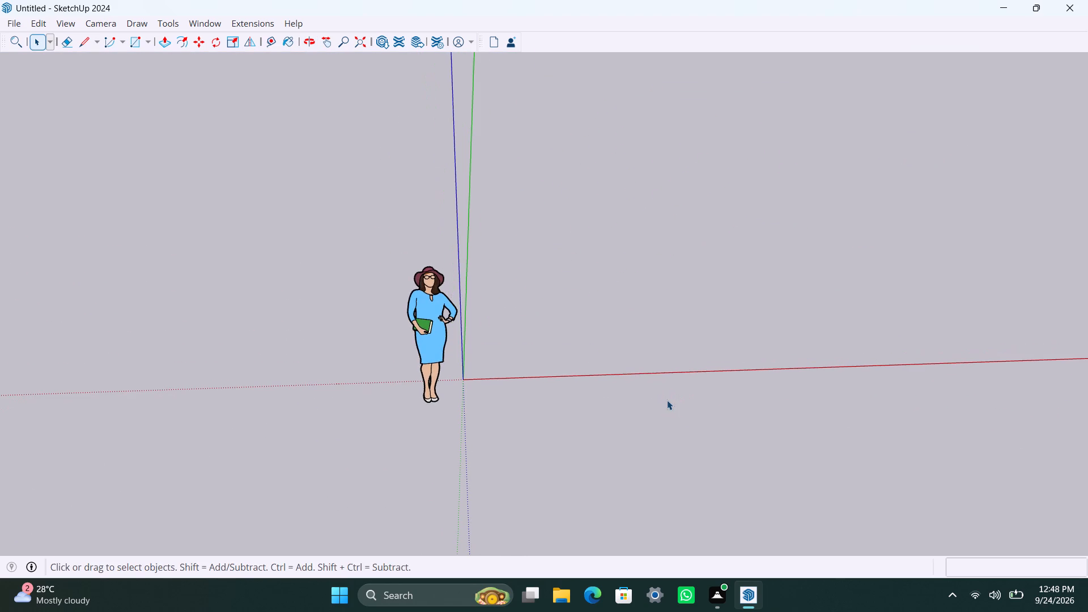
key(l)
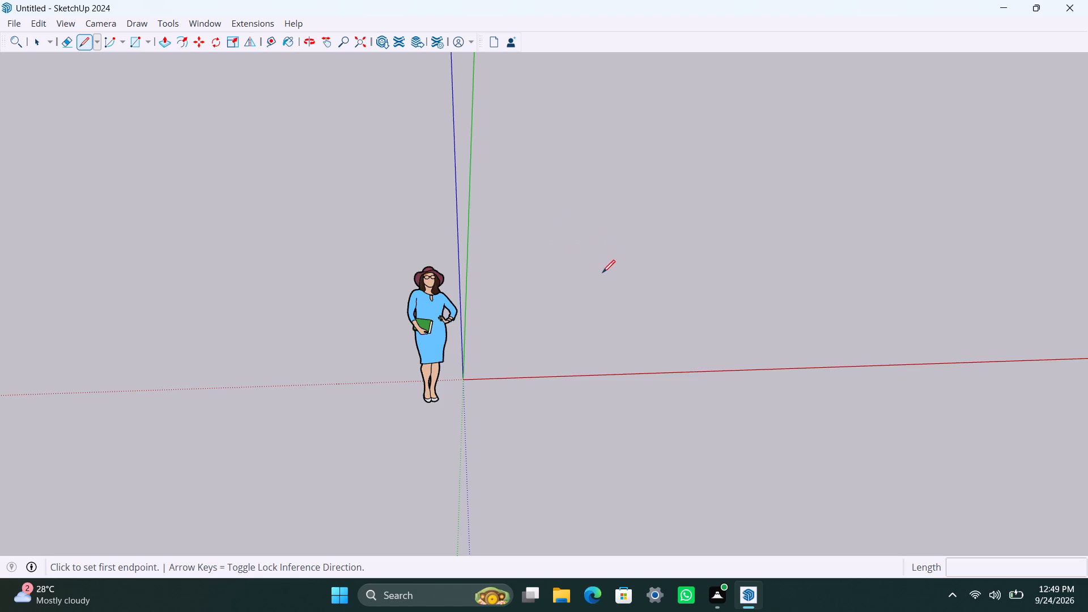
key(l)
click(539, 321)
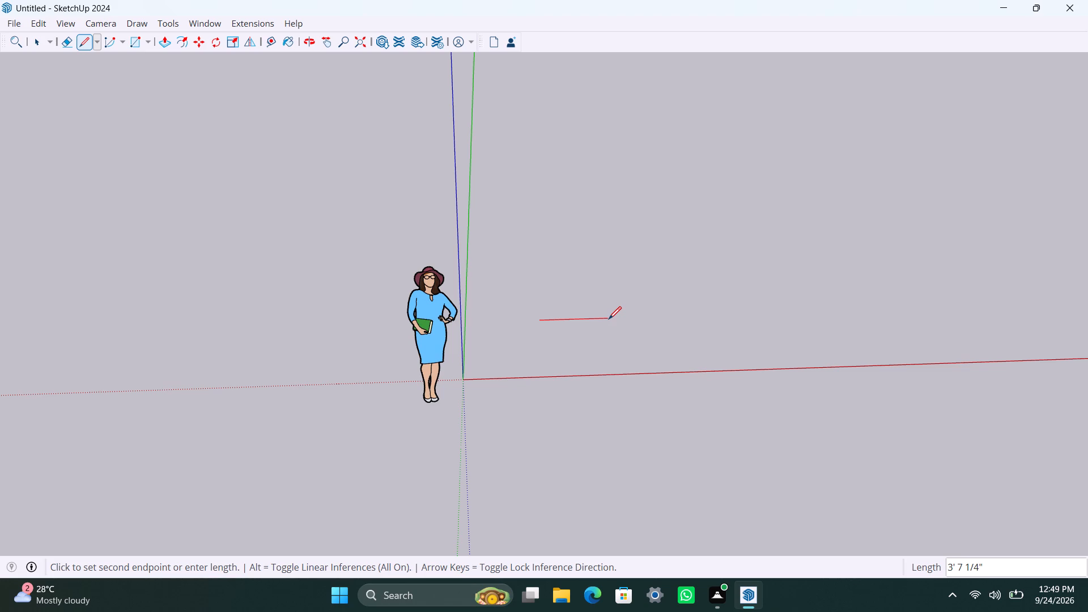
key(4)
text(.5)
key(shift+quotedbl)
key(Return)
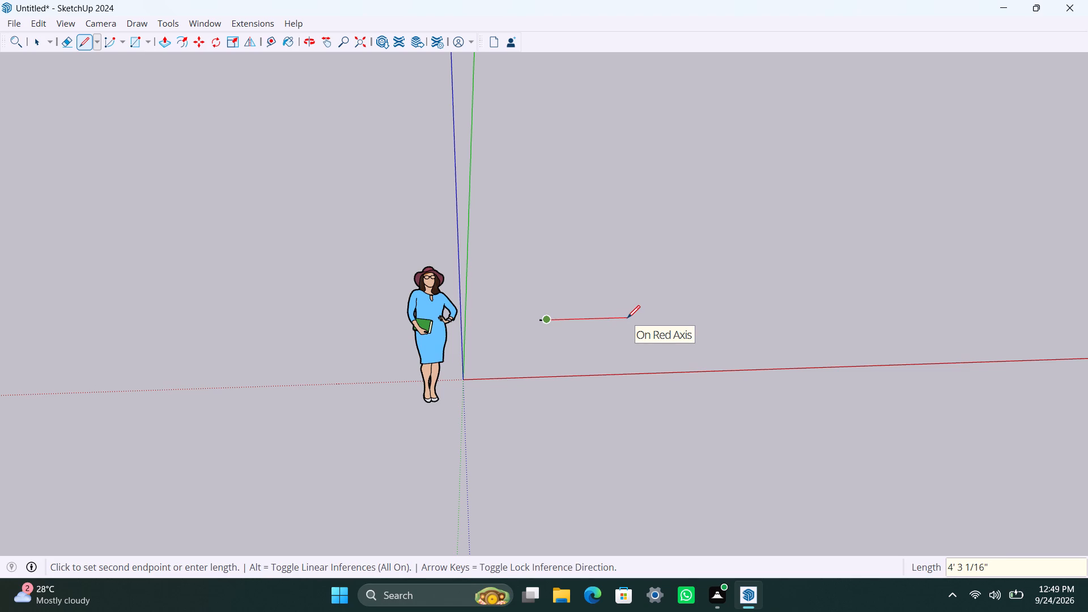
text(9')
key(Return)
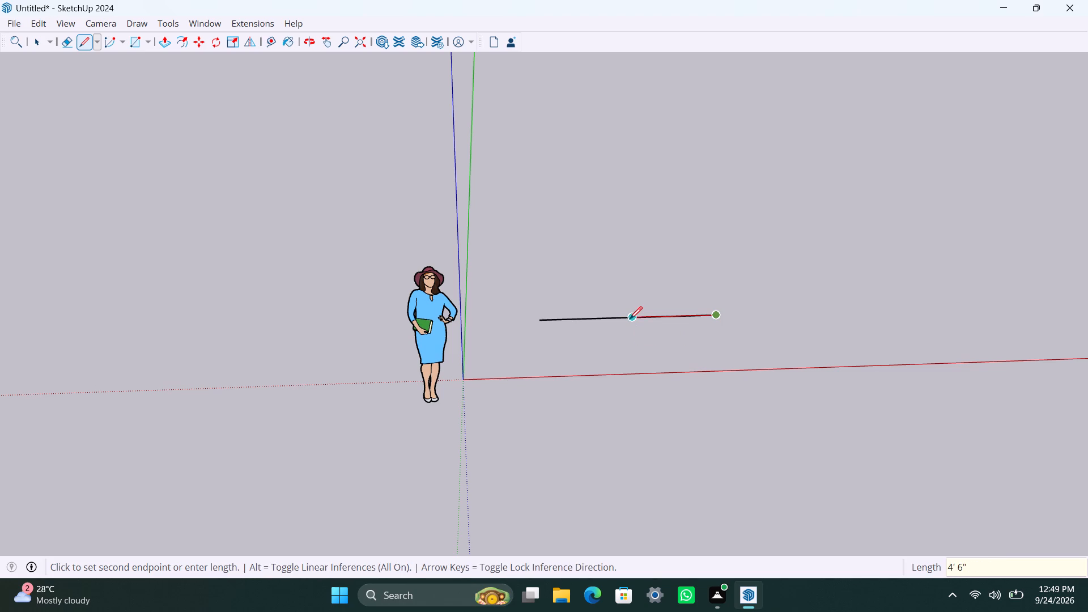
key(4)
text(.5")
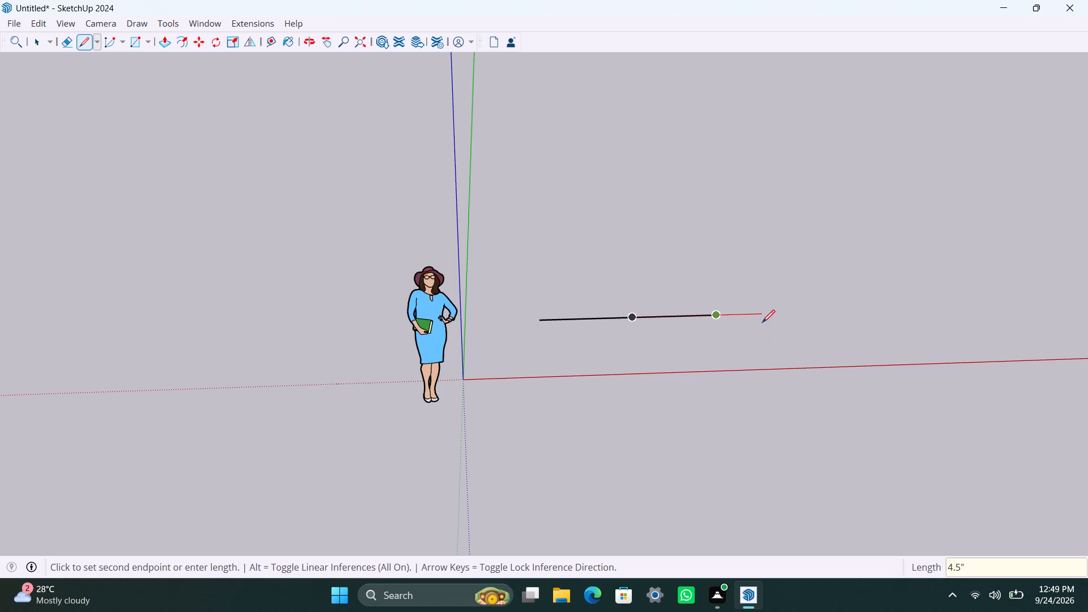
key(Return)
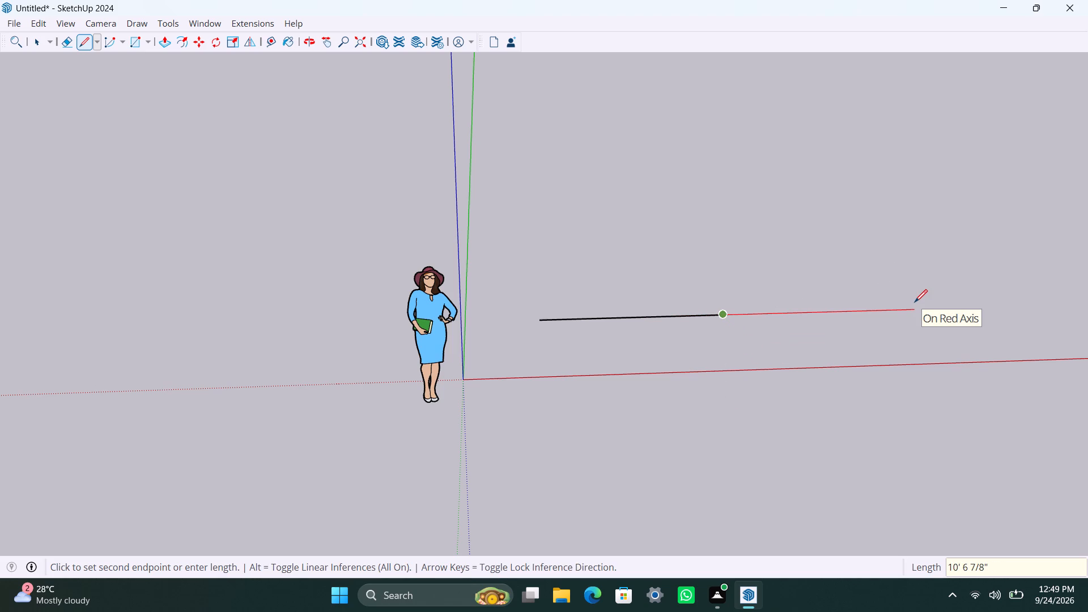
Extend the edge along the red axis with consecutive segments of 6'6", 4.5", 12' and 4.5".
text(6'6")
key(Return)
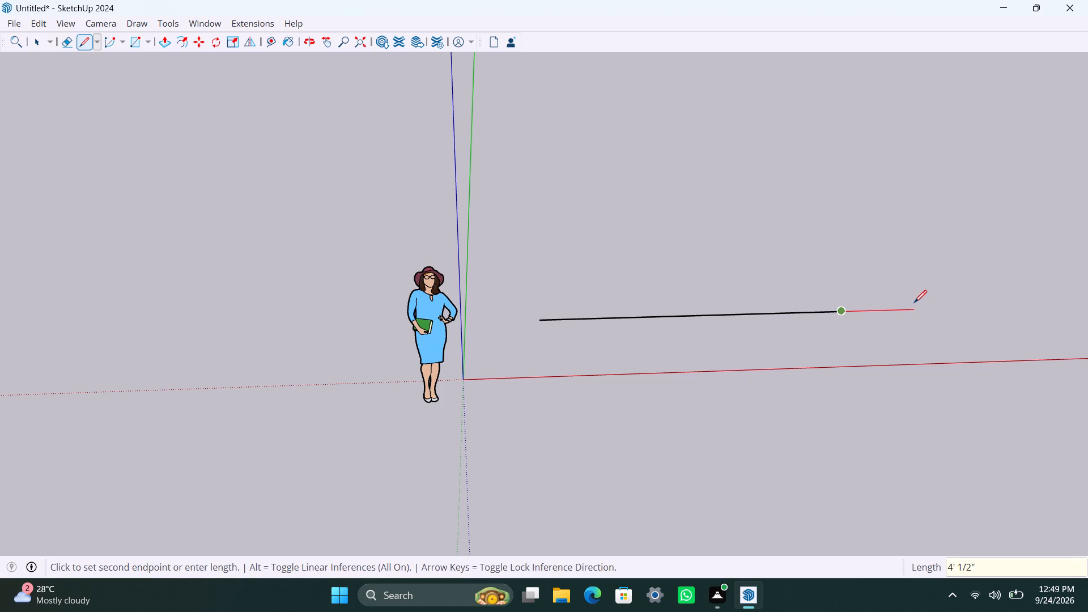
text(4.5")
key(Return)
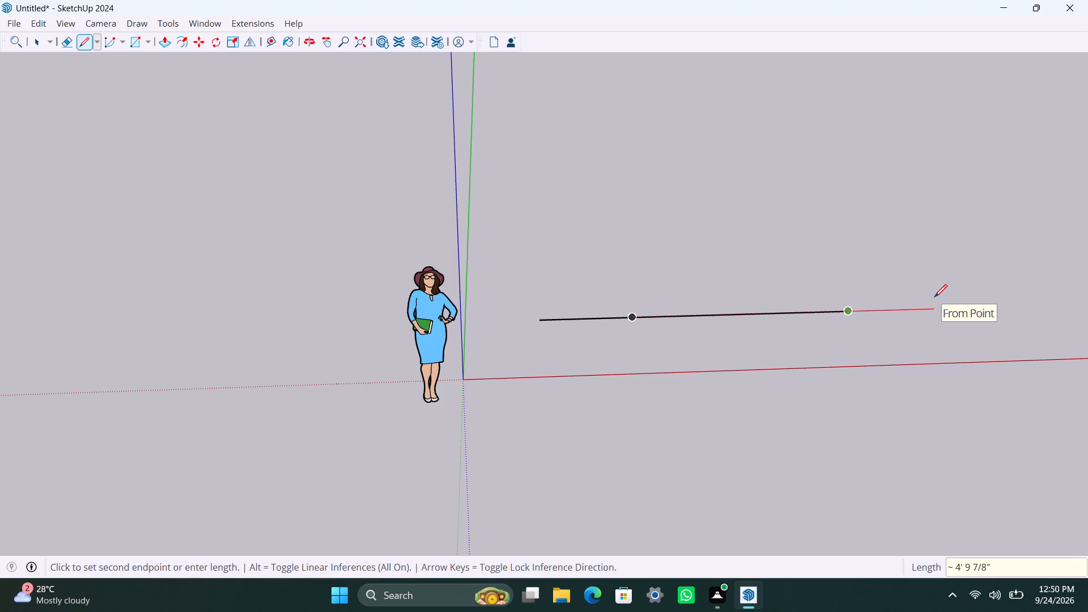
text(12')
key(Return)
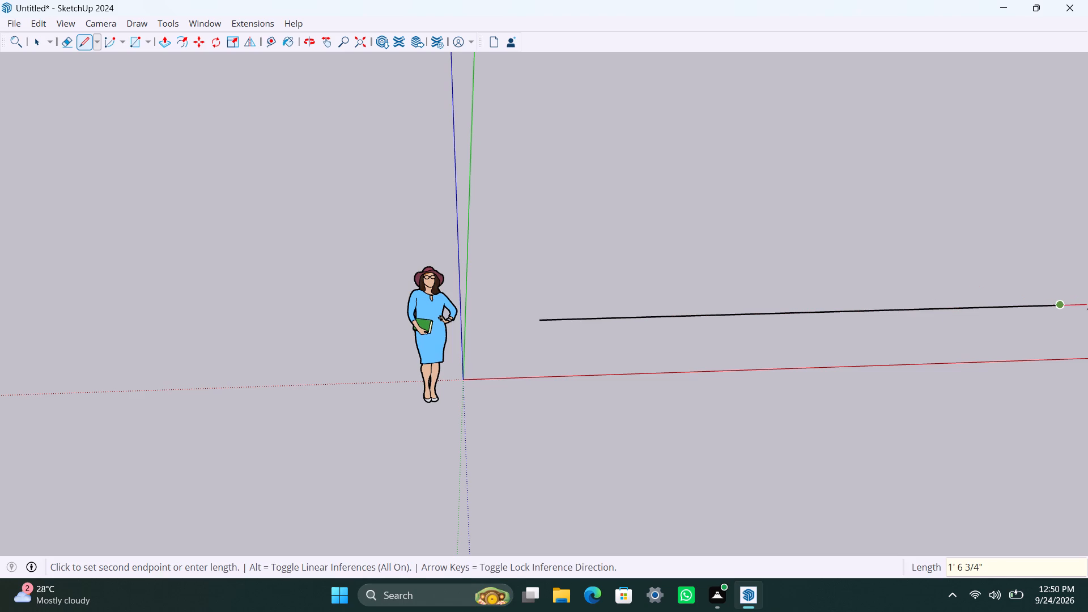
key(4)
text(.5")
key(Return)
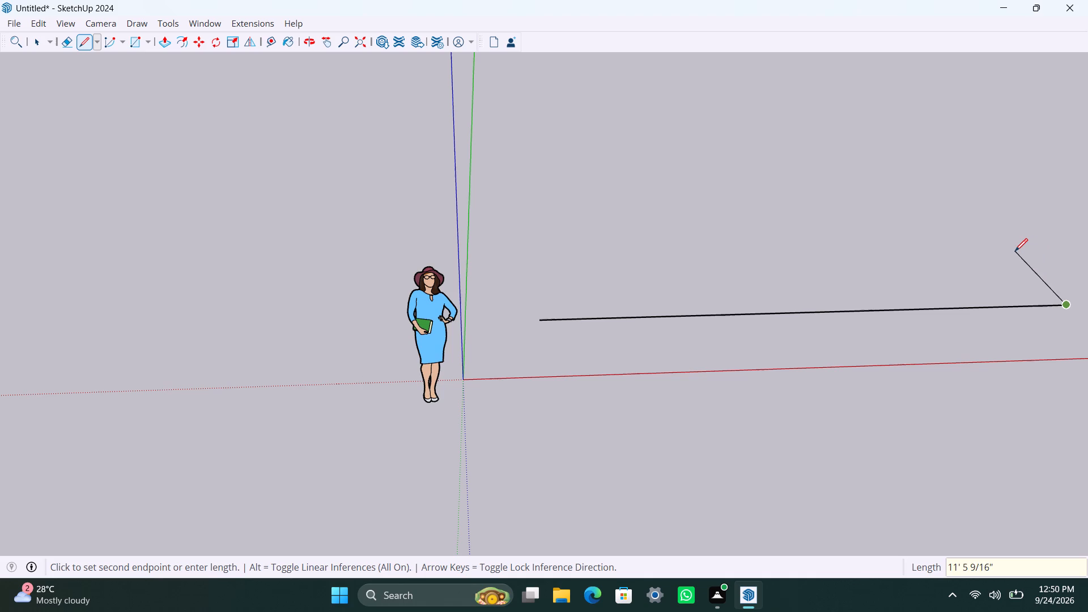
Turn the outline at the far end in the negative green direction with consecutive segments of 4.5", 10' and 4.5".
key(Left)
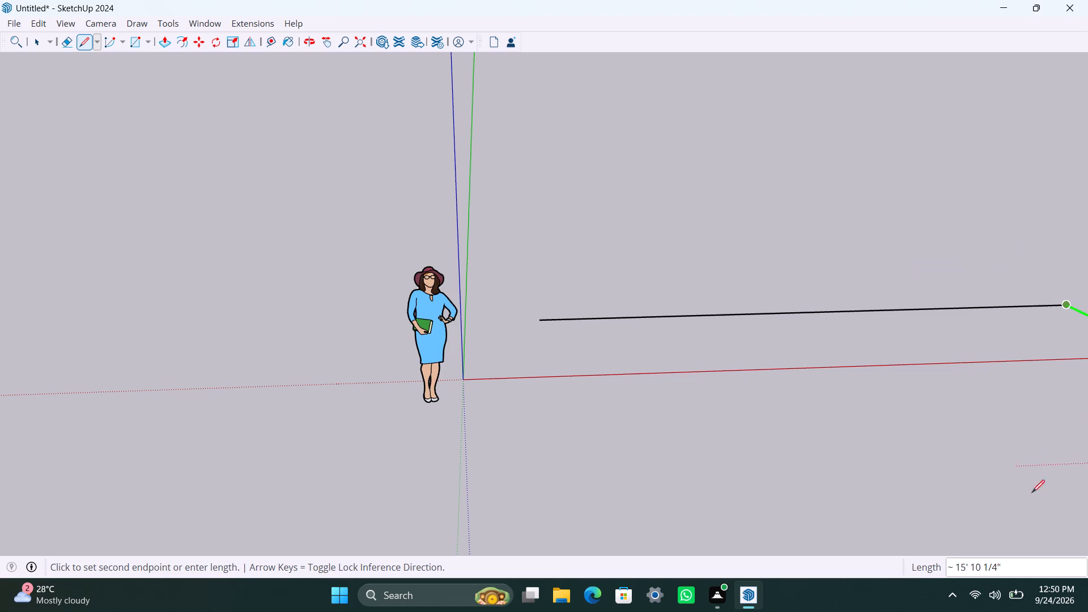
scroll(1050, 499, down, 3)
shift+middle_drag(1034, 472, 564, 142)
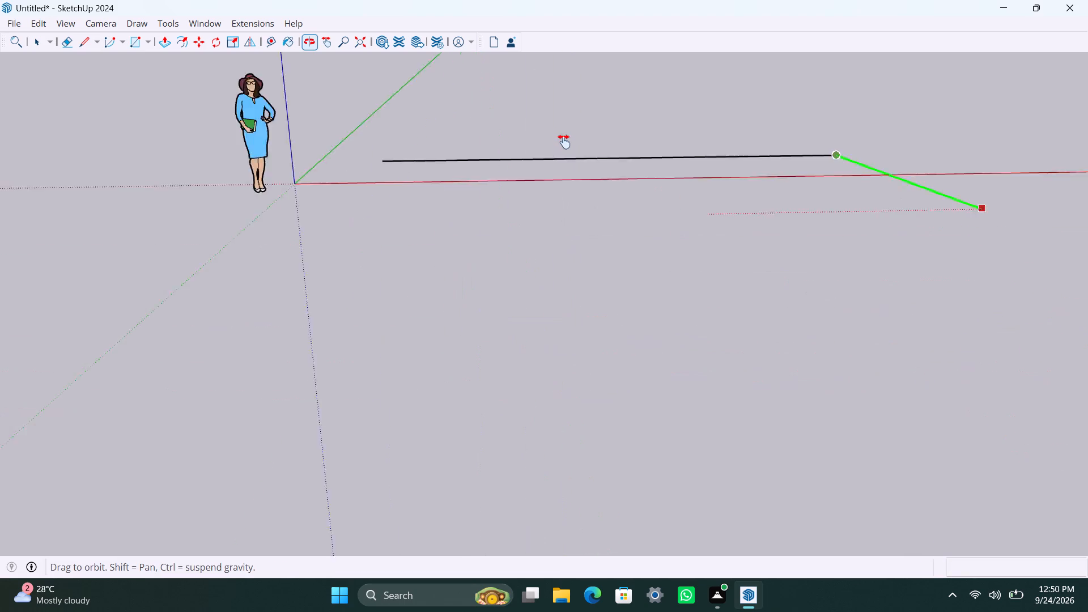
shift+middle_drag(564, 142, 562, 141)
scroll(564, 149, down, 10)
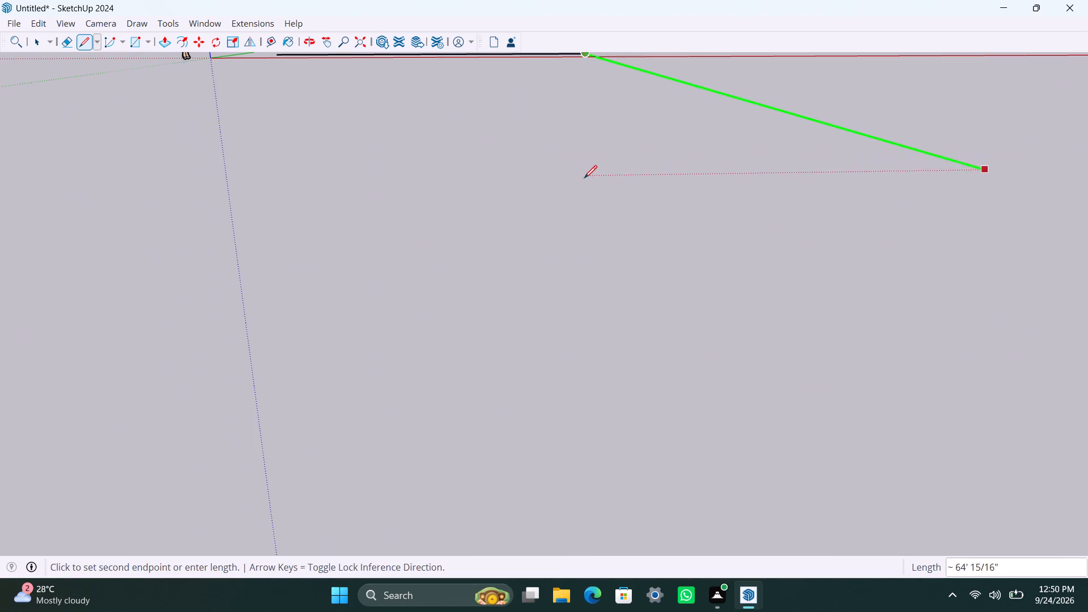
scroll(585, 185, down, 1)
shift+middle_drag(586, 188, 635, 316)
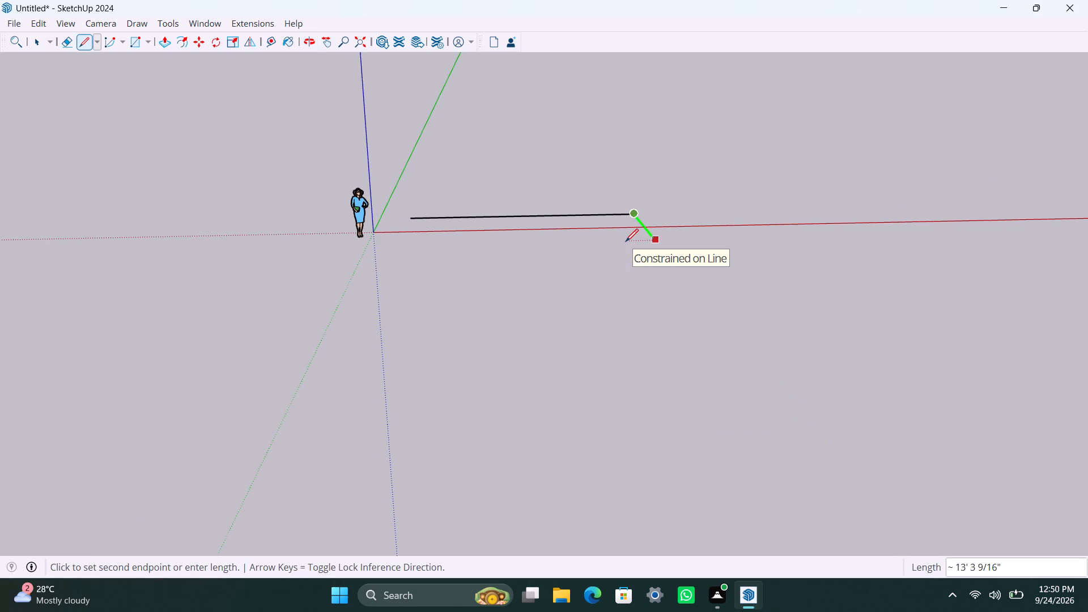
key(1)
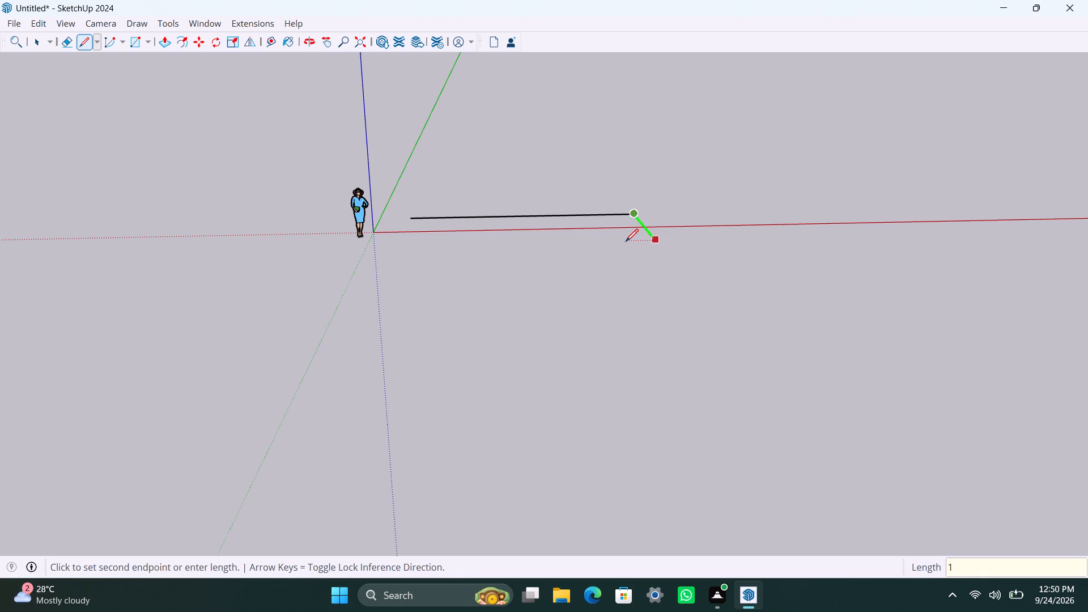
key(BackSpace)
text(4.5")
key(Return)
key(Left)
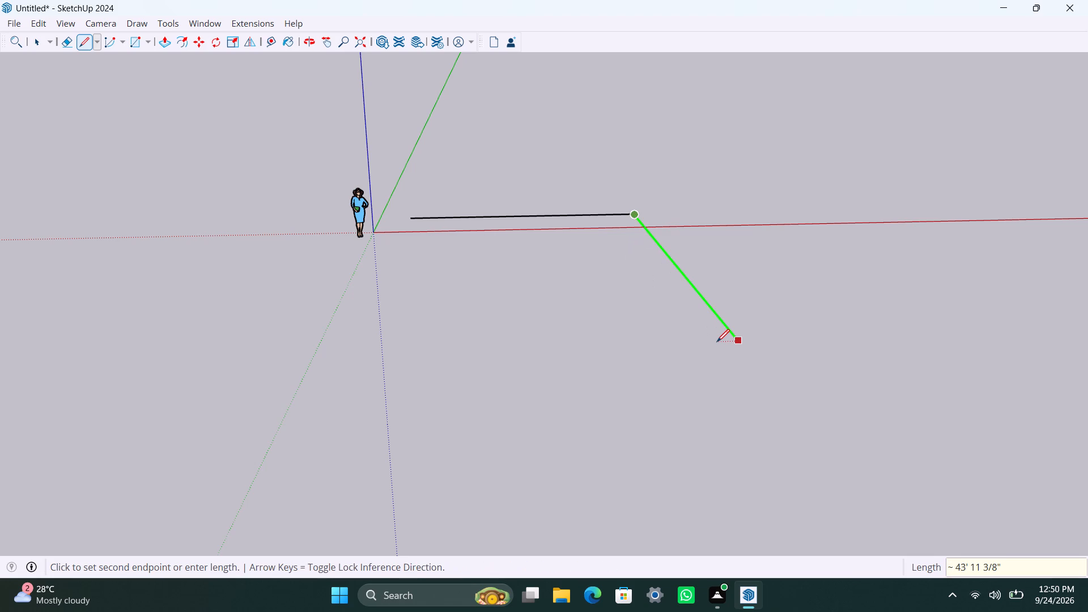
text(10')
key(Return)
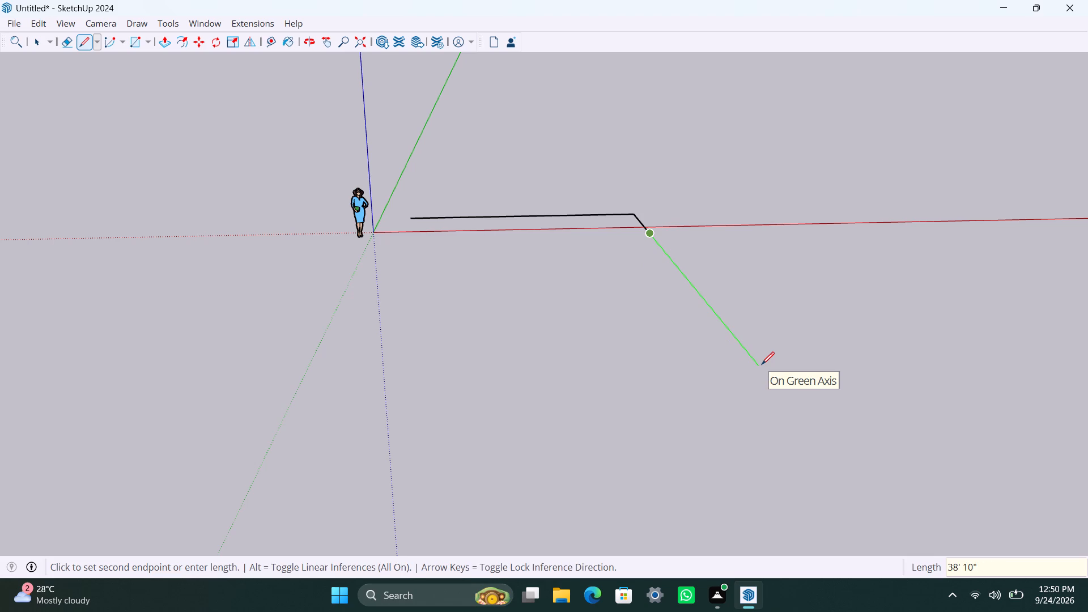
text(4.5")
key(Return)
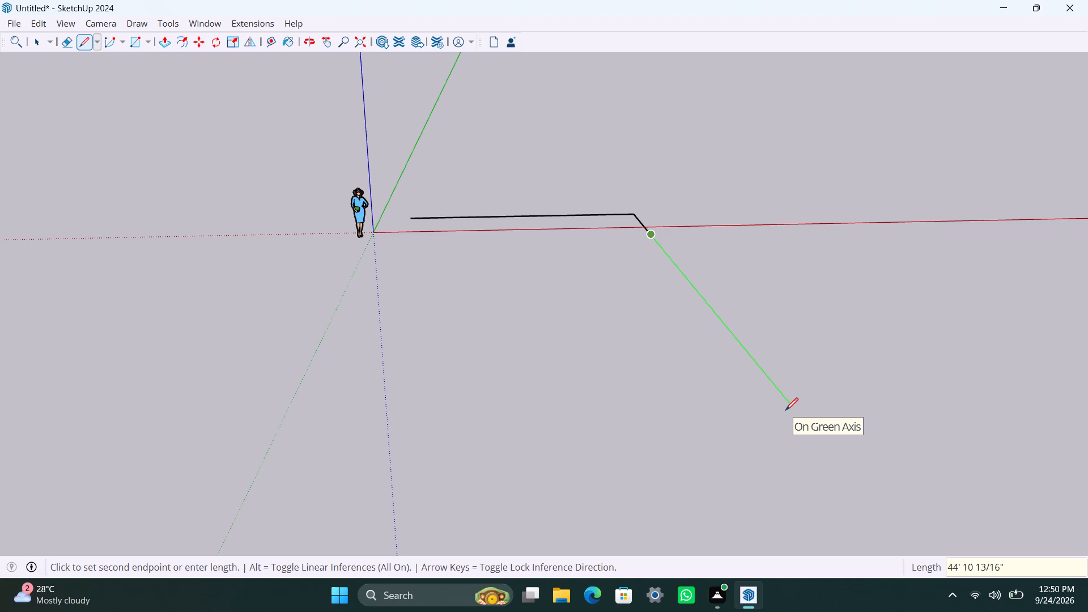
Continue the side wall edge along the green axis with consecutive segments of 11', 4.5", 8'1" and 4.5".
text(11)
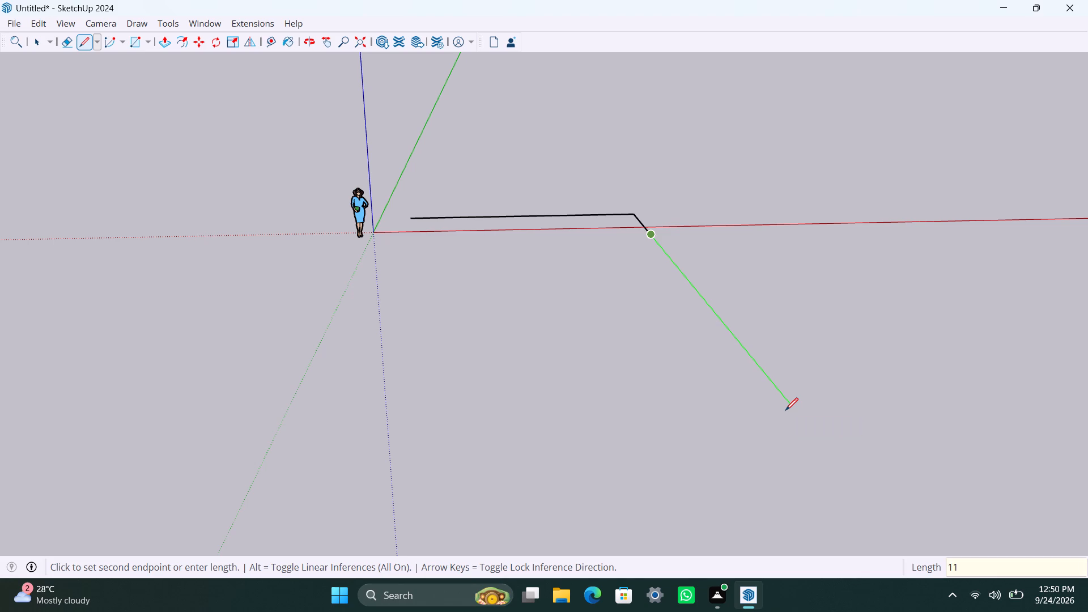
key(apostrophe)
key(Return)
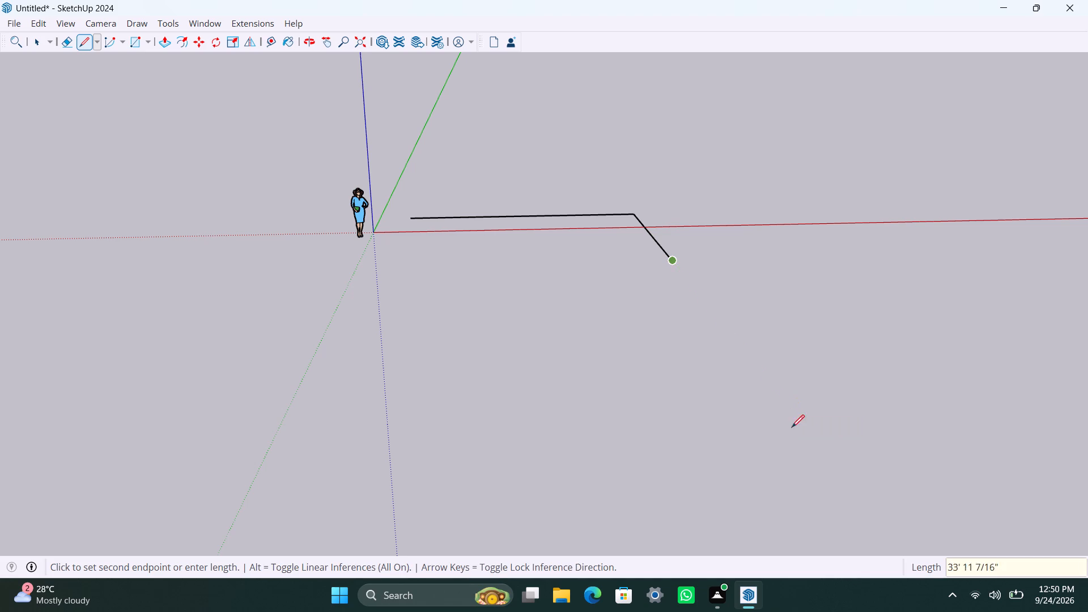
text(4.5")
key(Return)
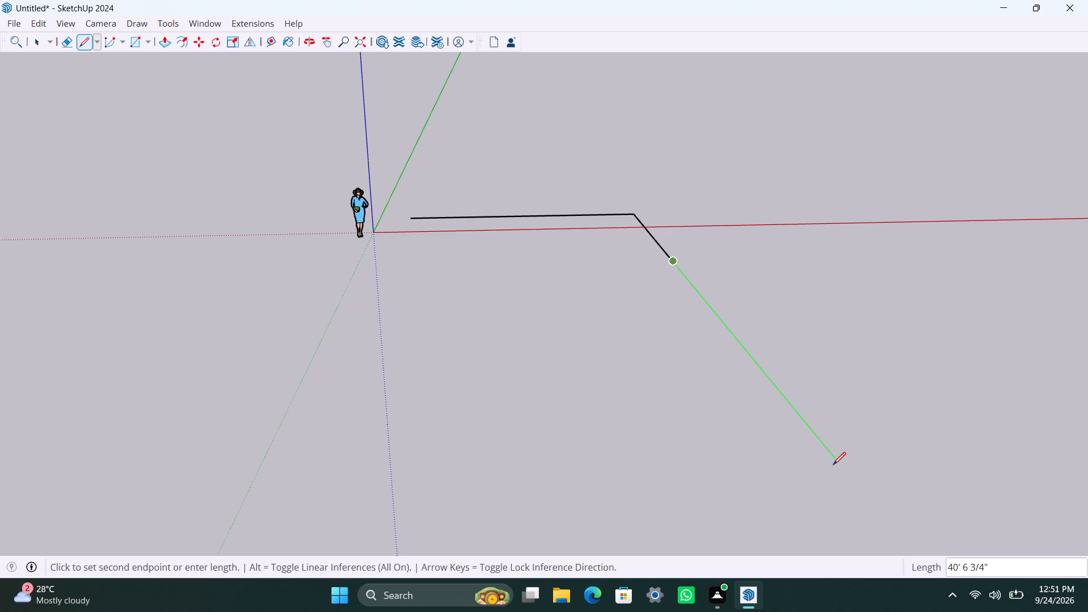
text(8'1")
key(Return)
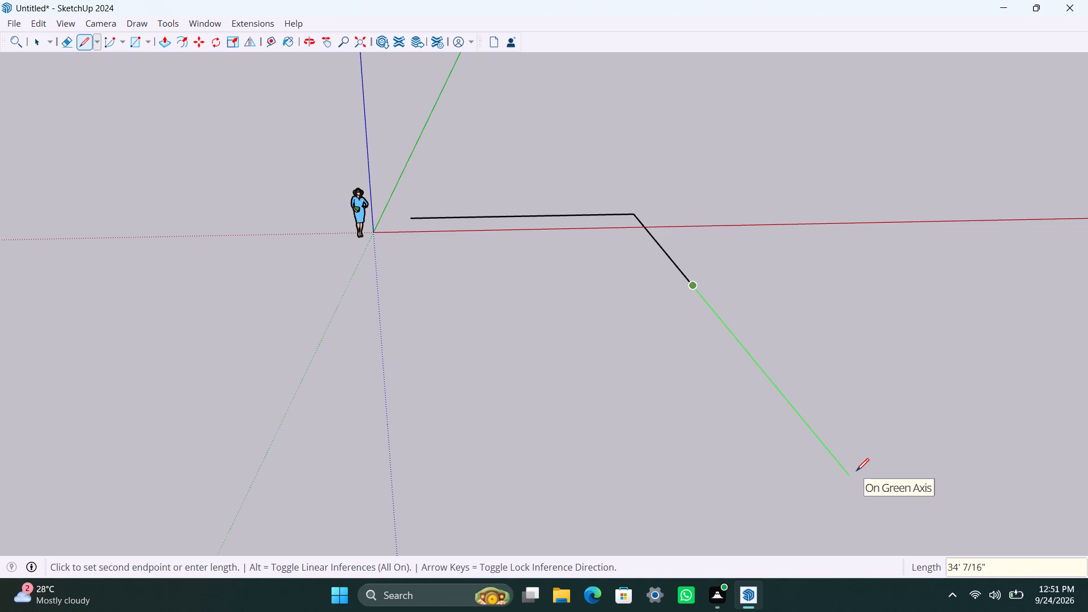
text(4.5")
key(Return)
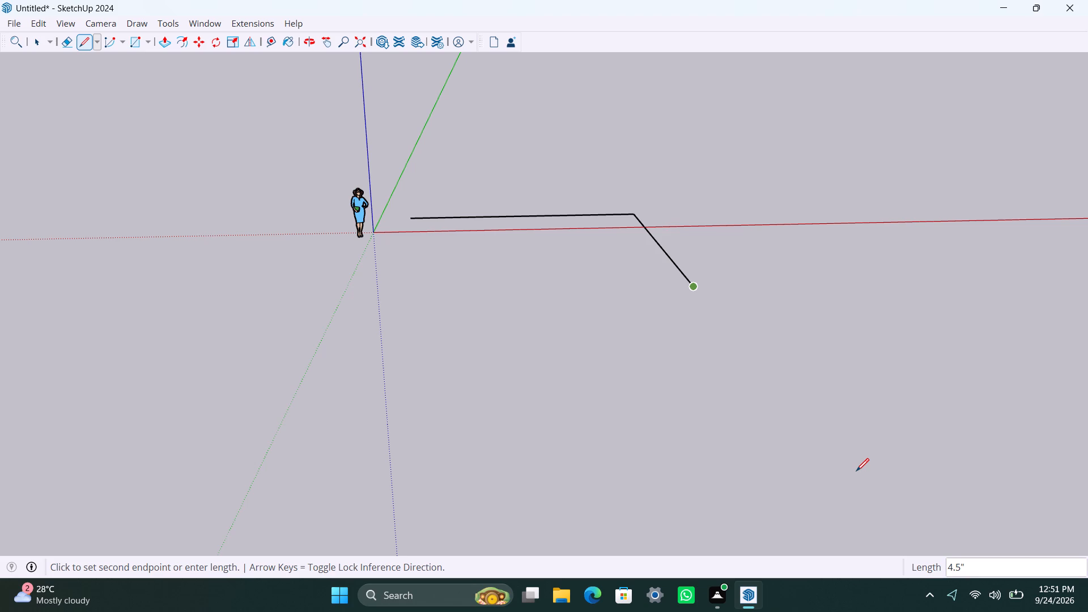
Extend the side wall edge along the green axis with two 5' segments followed by a 4.5" segment.
text(5')
key(Return)
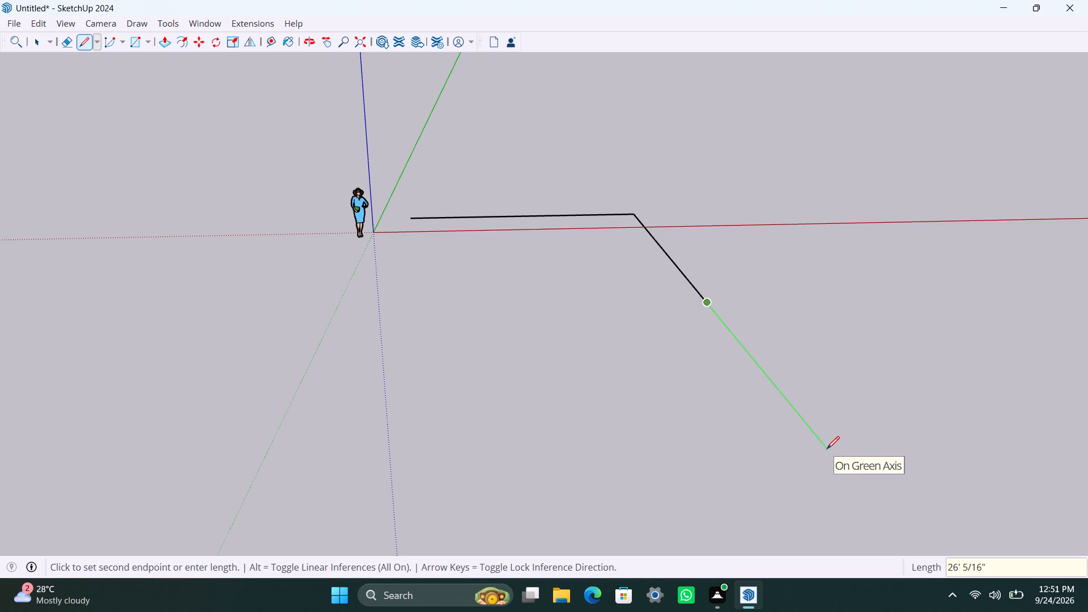
text(5')
key(Return)
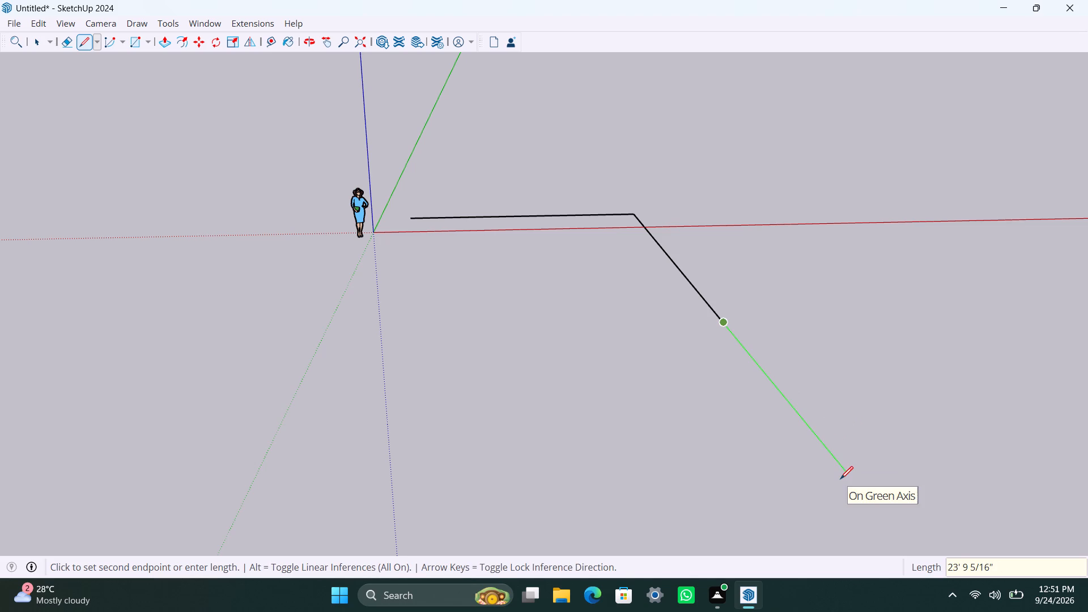
text(4.)
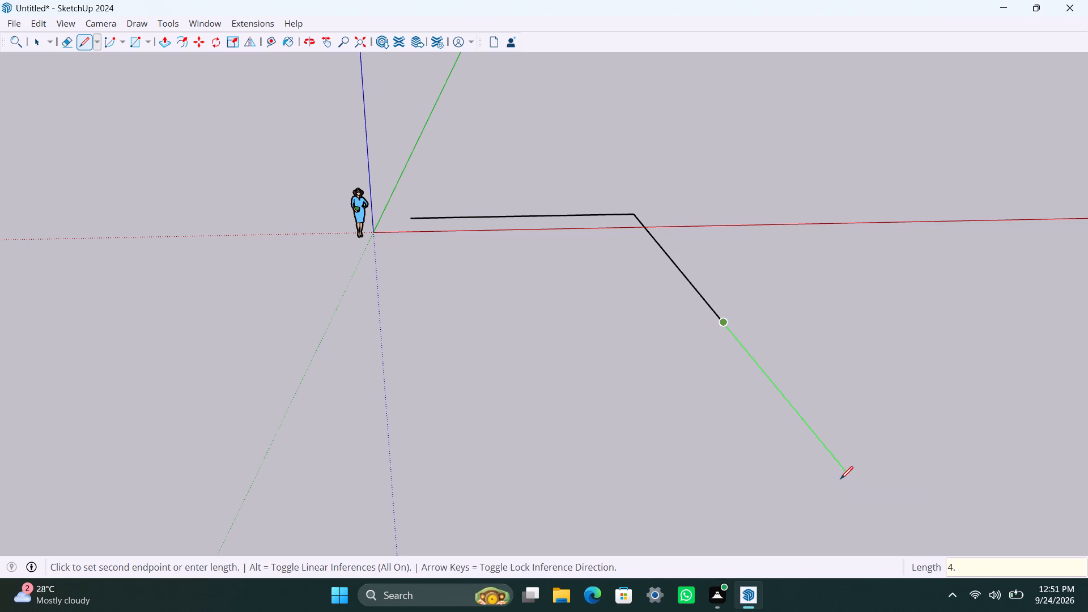
text(5")
key(Return)
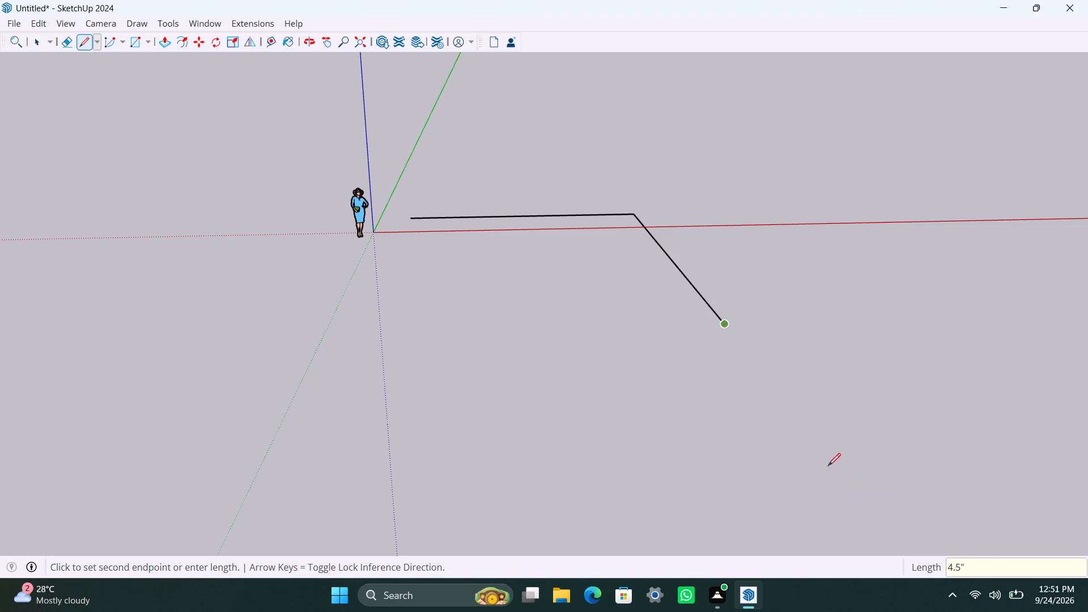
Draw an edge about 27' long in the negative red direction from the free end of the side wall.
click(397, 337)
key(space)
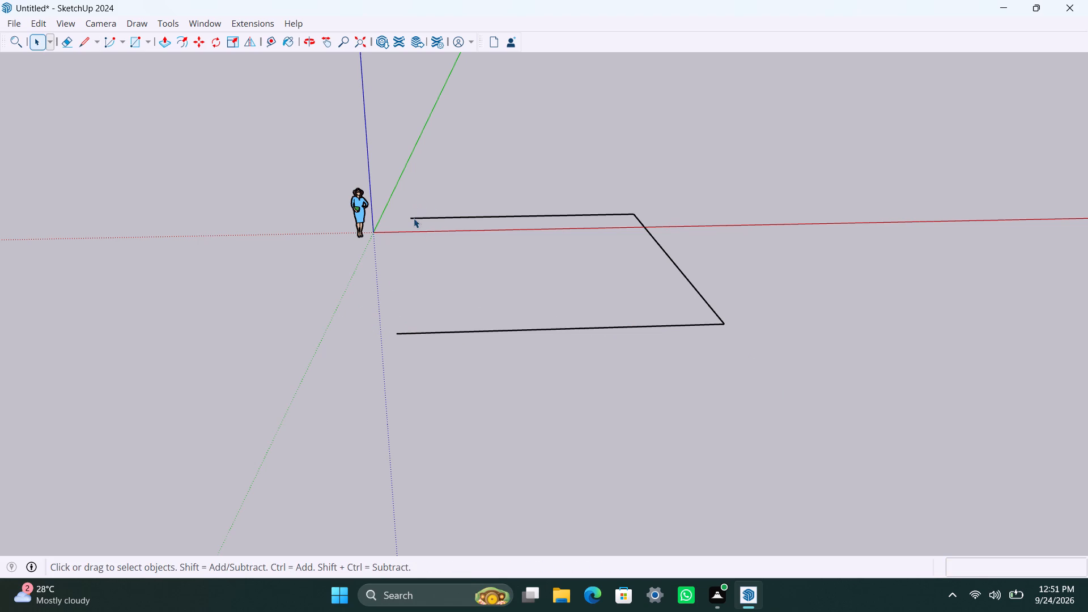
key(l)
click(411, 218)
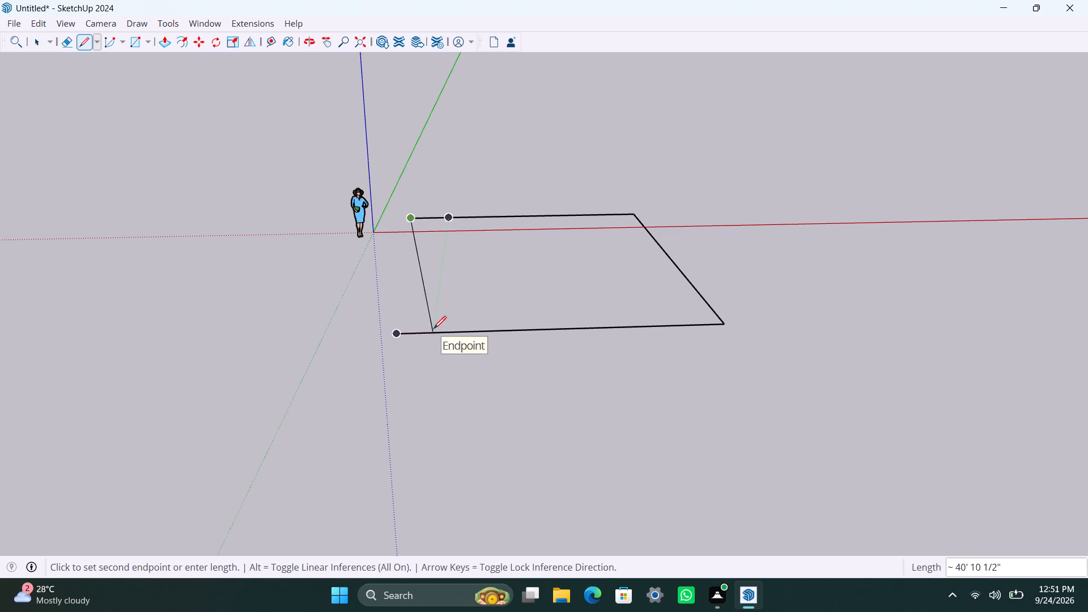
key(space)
Select all collinear segments of the far wall edge parallel to the red axis and weld them into one edge.
scroll(469, 276, down, 3)
middle_drag(474, 318, 432, 447)
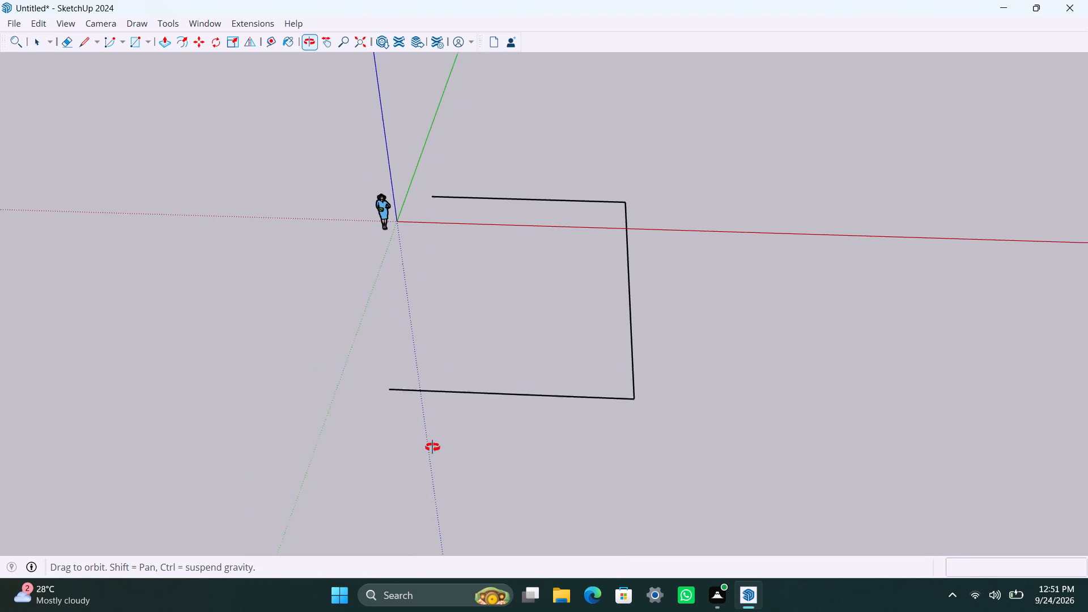
middle_drag(432, 447, 432, 449)
scroll(428, 245, up, 5)
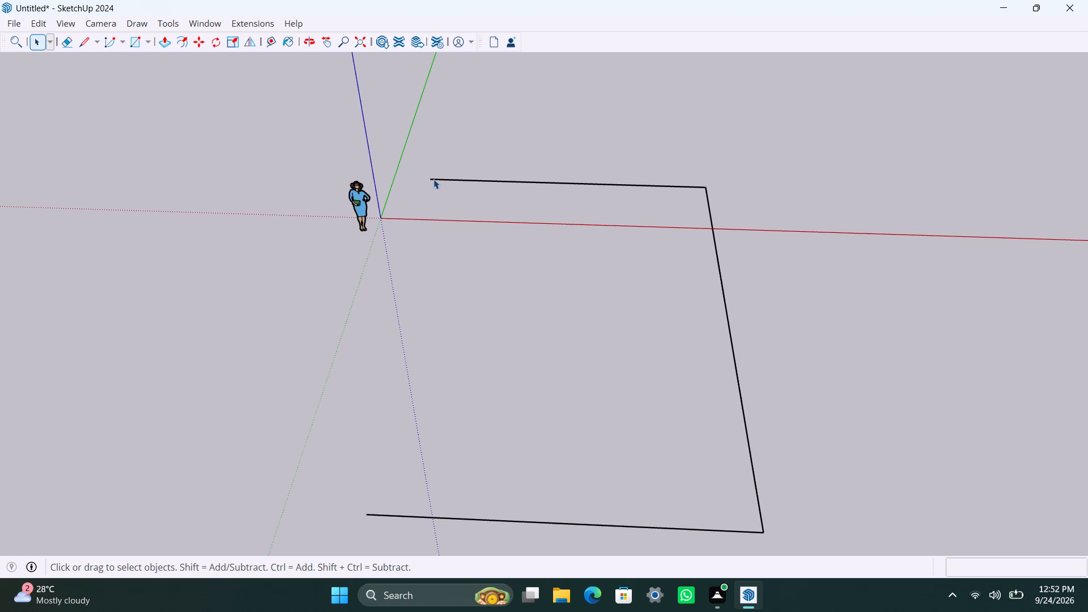
click(433, 178)
scroll(432, 181, up, 2)
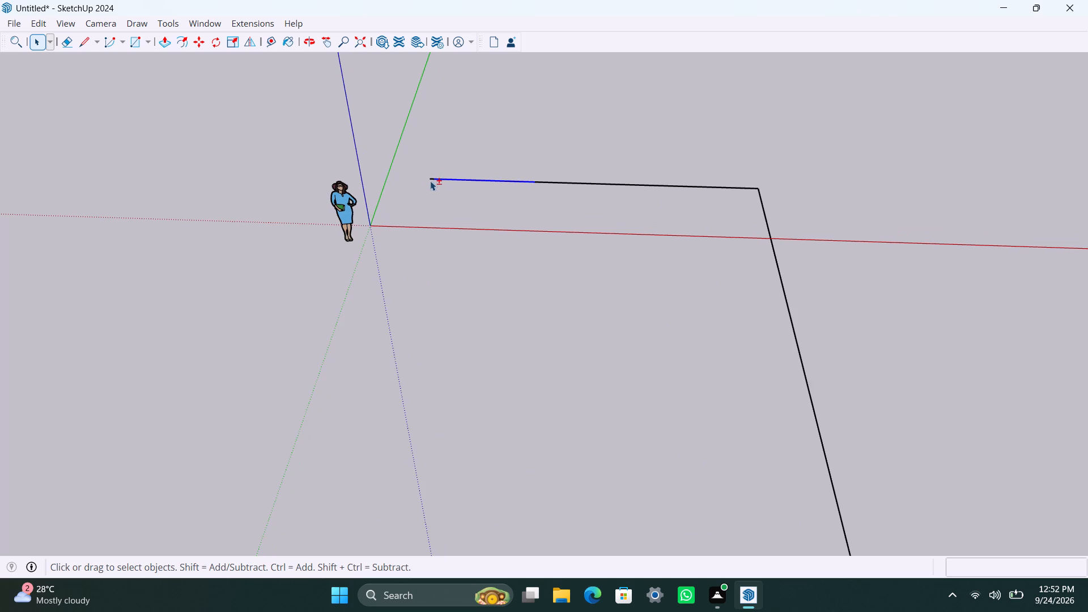
shift+click(430, 180)
shift+click(546, 182)
shift+click(539, 182)
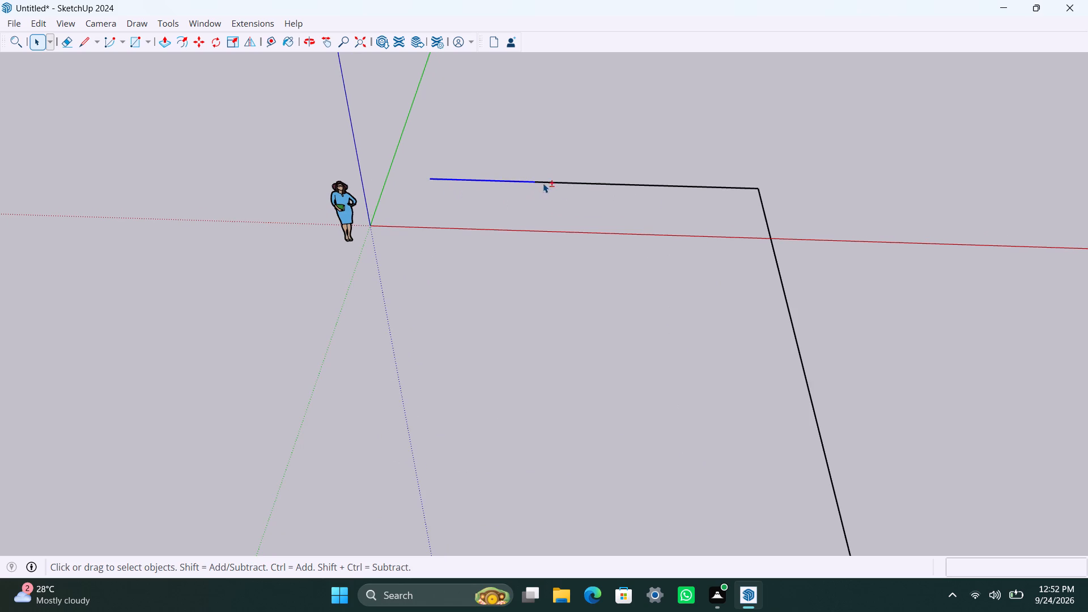
shift+click(534, 180)
shift+drag(564, 184, 556, 184)
shift+click(615, 184)
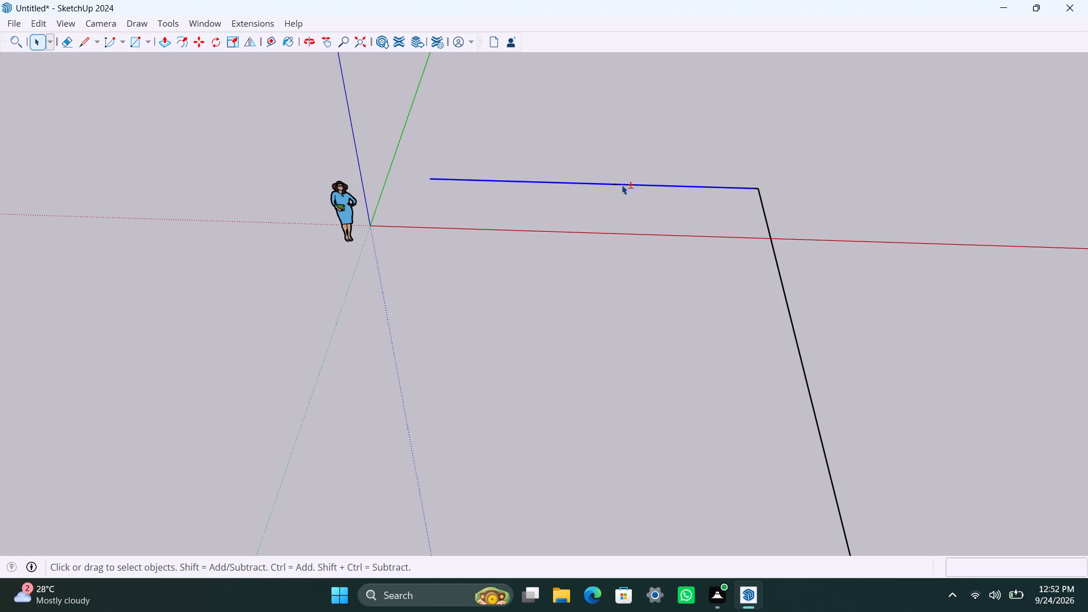
shift+click(616, 184)
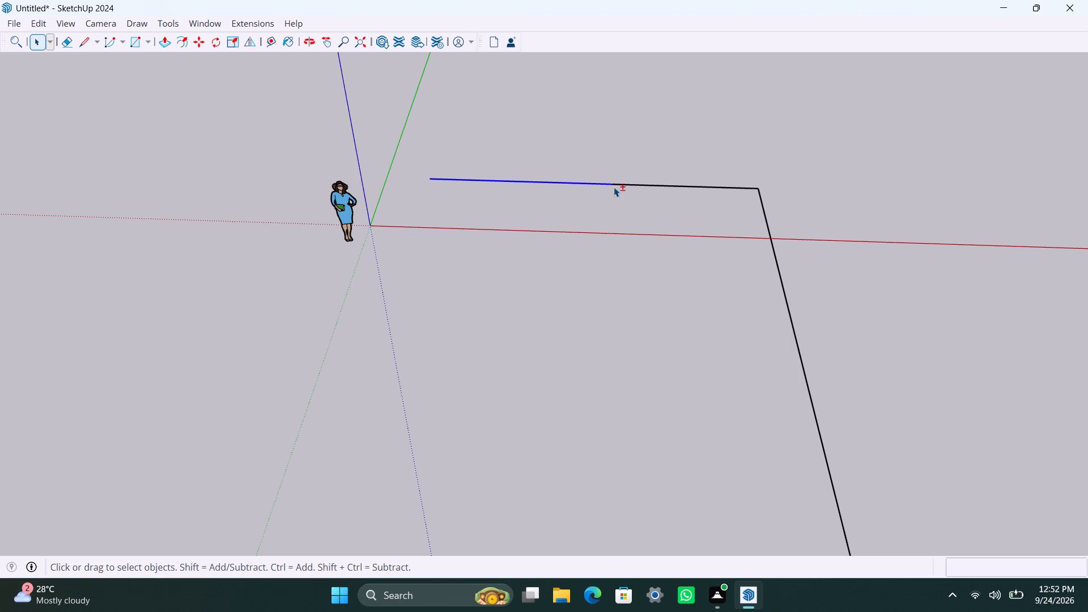
shift+click(614, 184)
shift+click(630, 186)
shift+scroll(757, 192, up, 2)
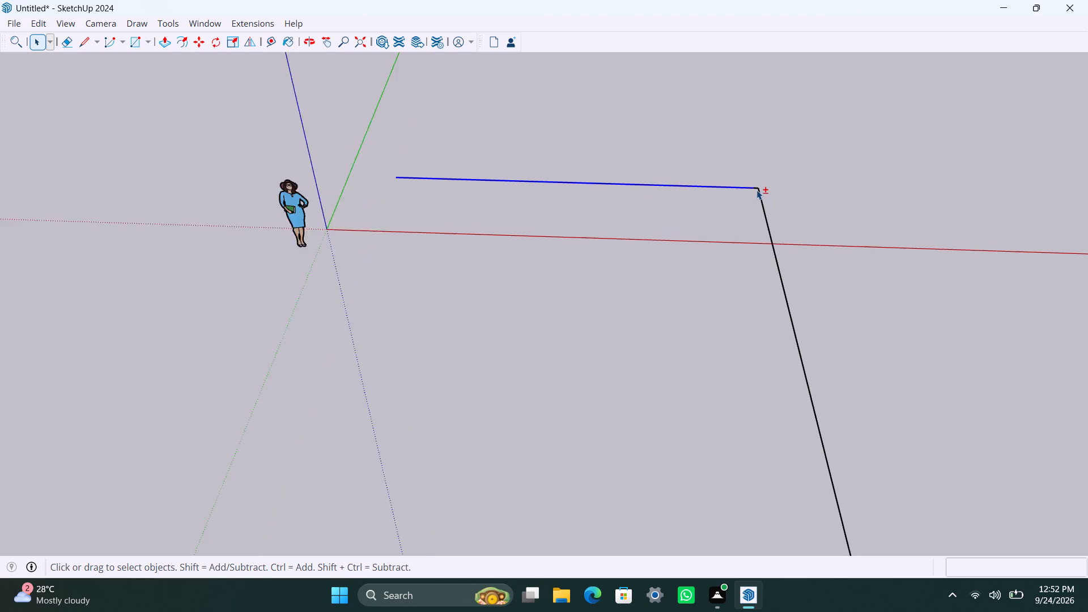
shift+scroll(756, 190, up, 5)
shift+click(756, 187)
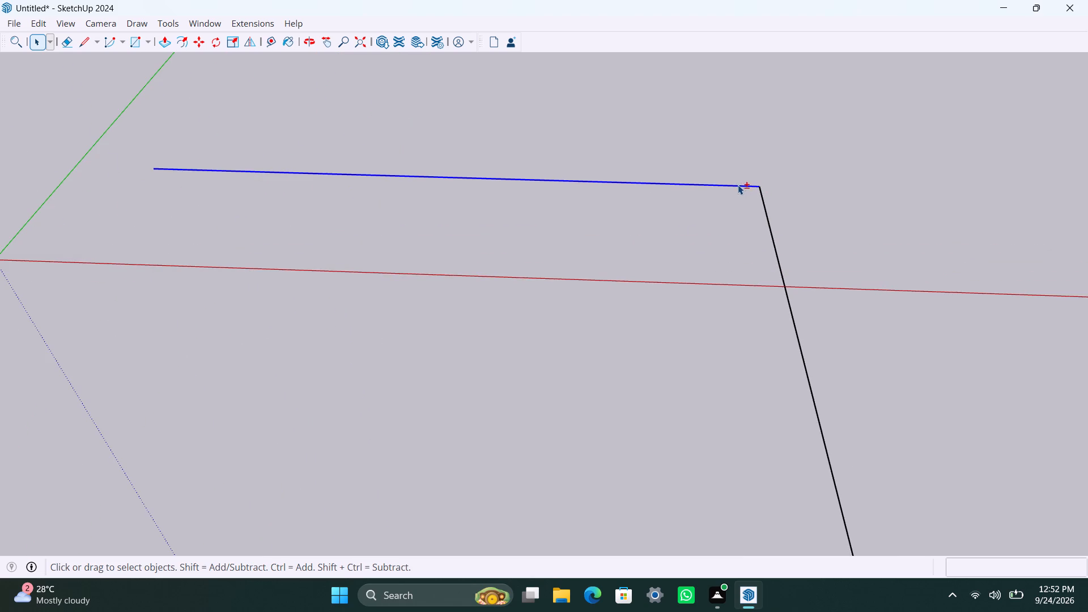
shift+right_click(738, 185)
click(796, 347)
click(662, 260)
Measure the welded far wall edge's overall length from end to end with the Dimension tool, without placing a dimension.
scroll(524, 240, down, 16)
middle_drag(509, 318, 538, 271)
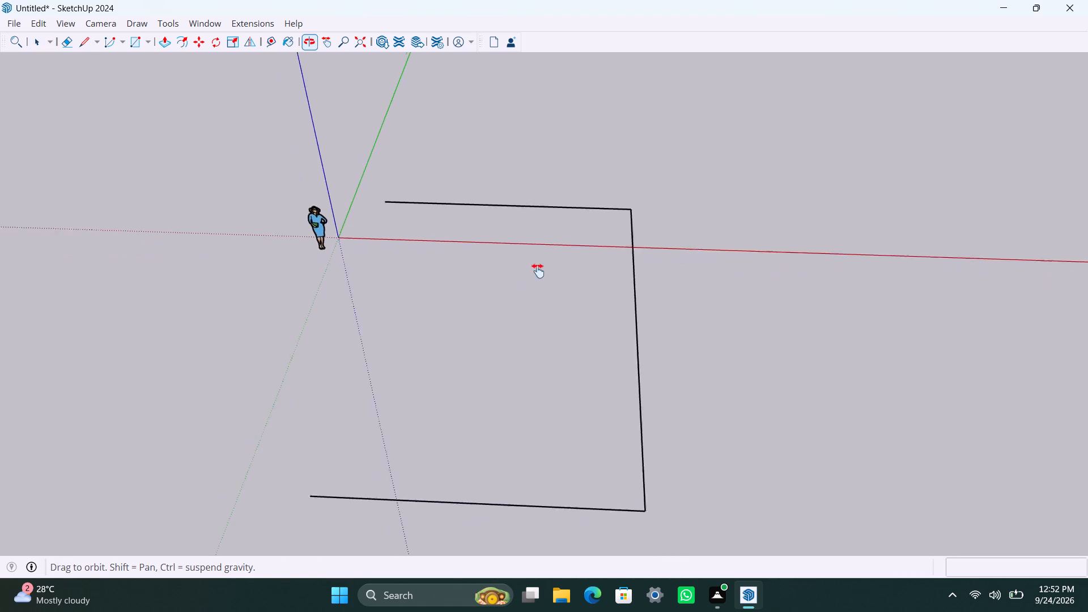
middle_drag(538, 271, 544, 226)
scroll(471, 173, up, 3)
click(489, 139)
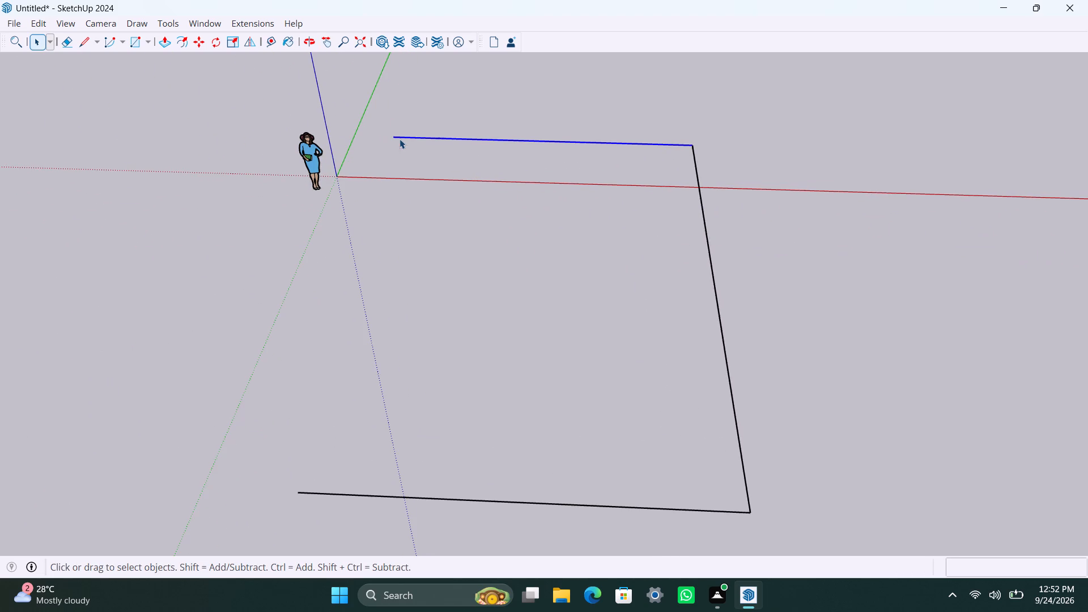
key(d)
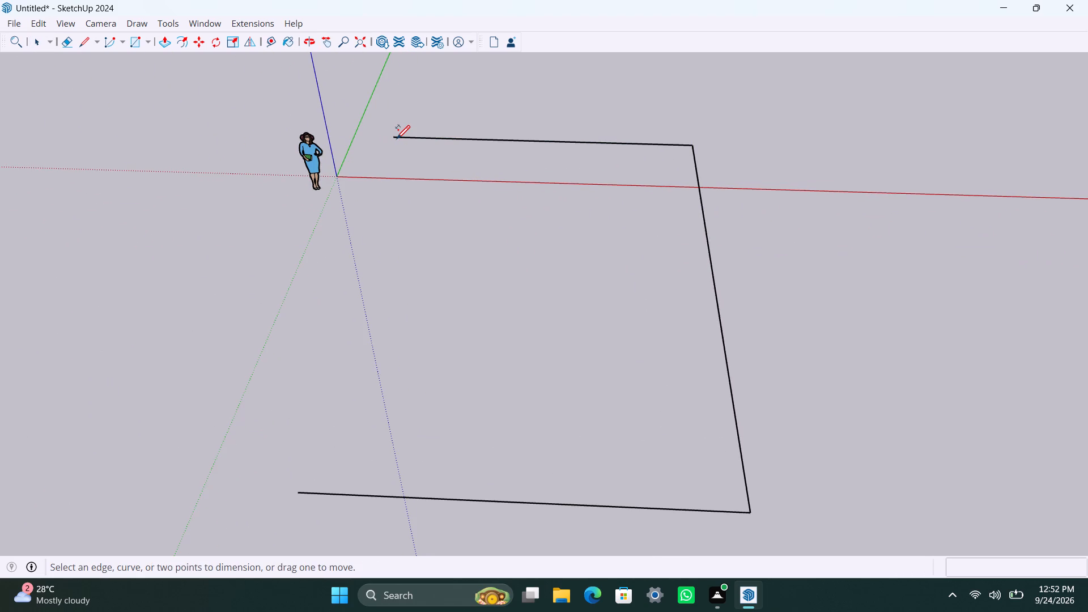
click(392, 133)
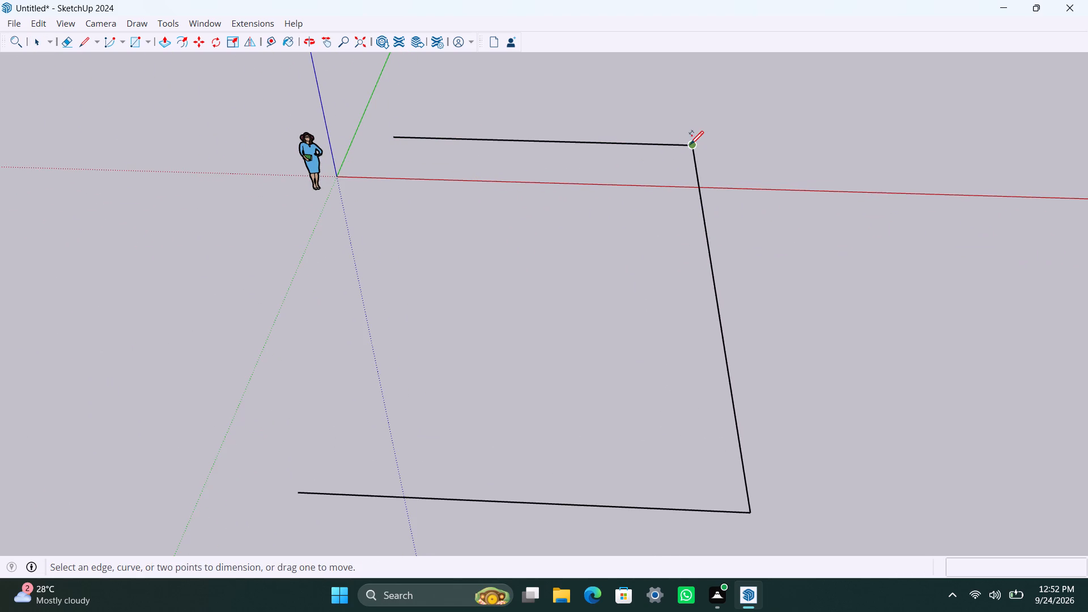
click(691, 144)
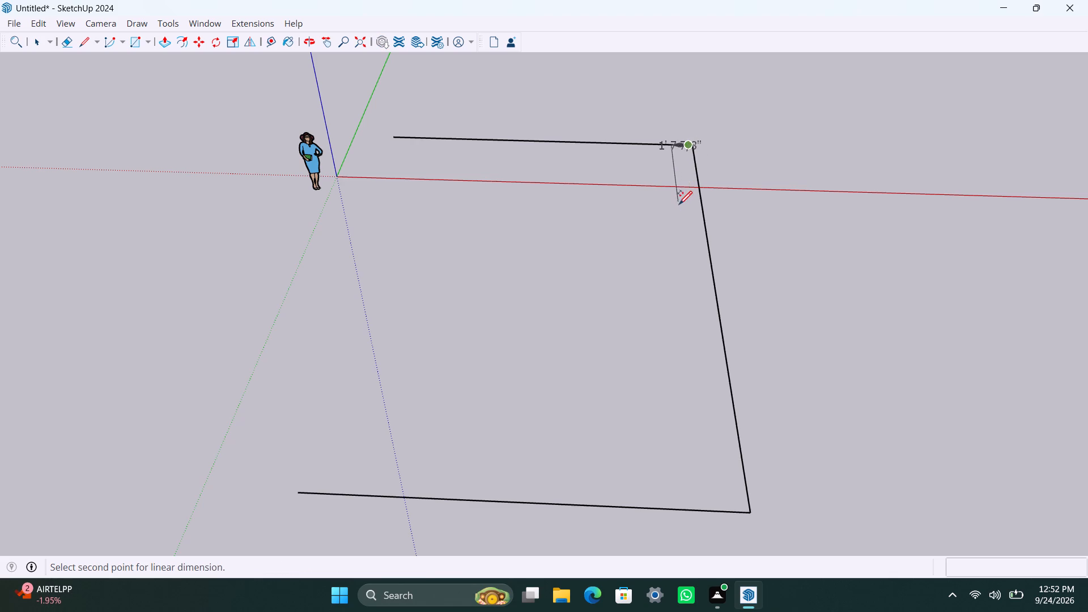
key(Escape)
click(695, 146)
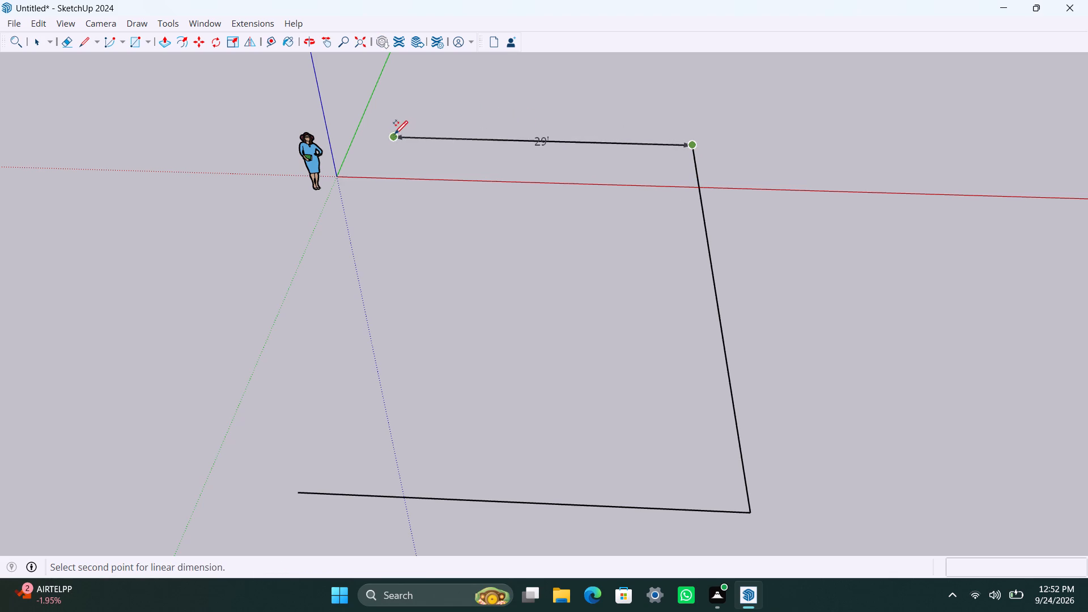
click(394, 133)
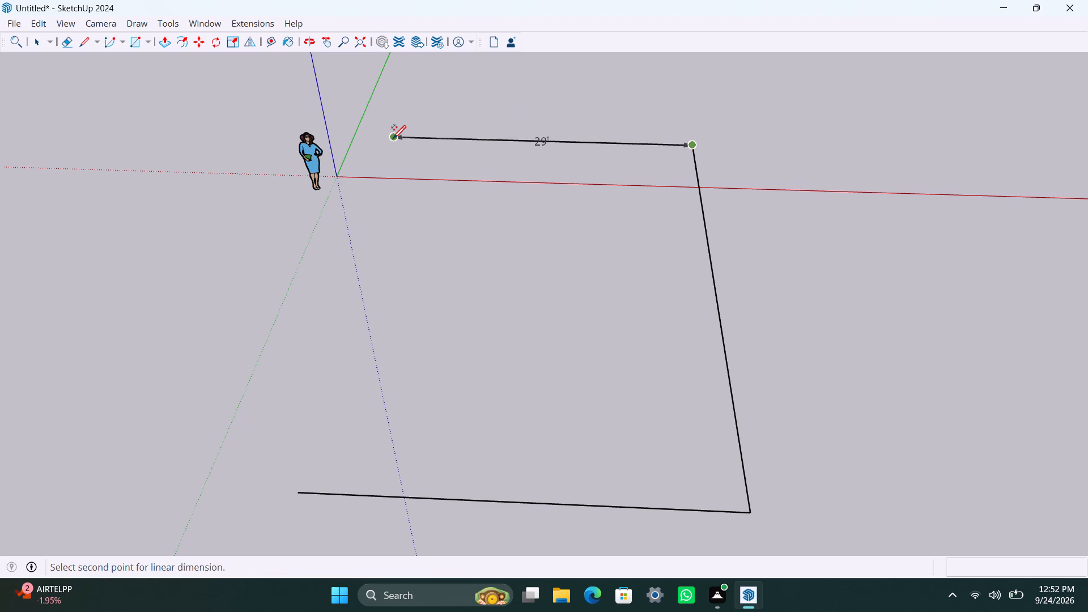
click(392, 137)
key(Escape)
key(space)
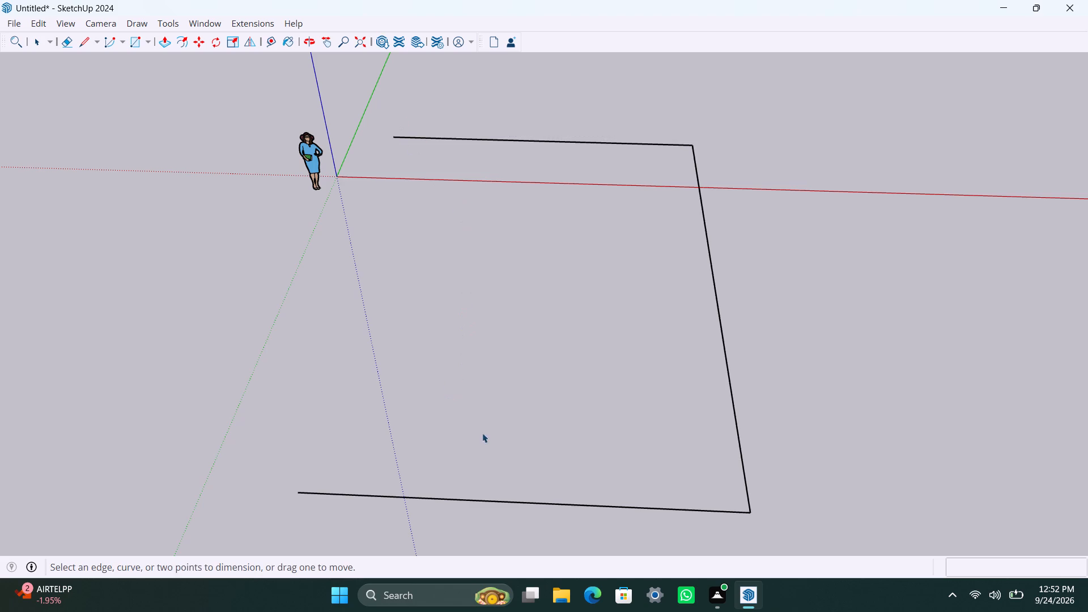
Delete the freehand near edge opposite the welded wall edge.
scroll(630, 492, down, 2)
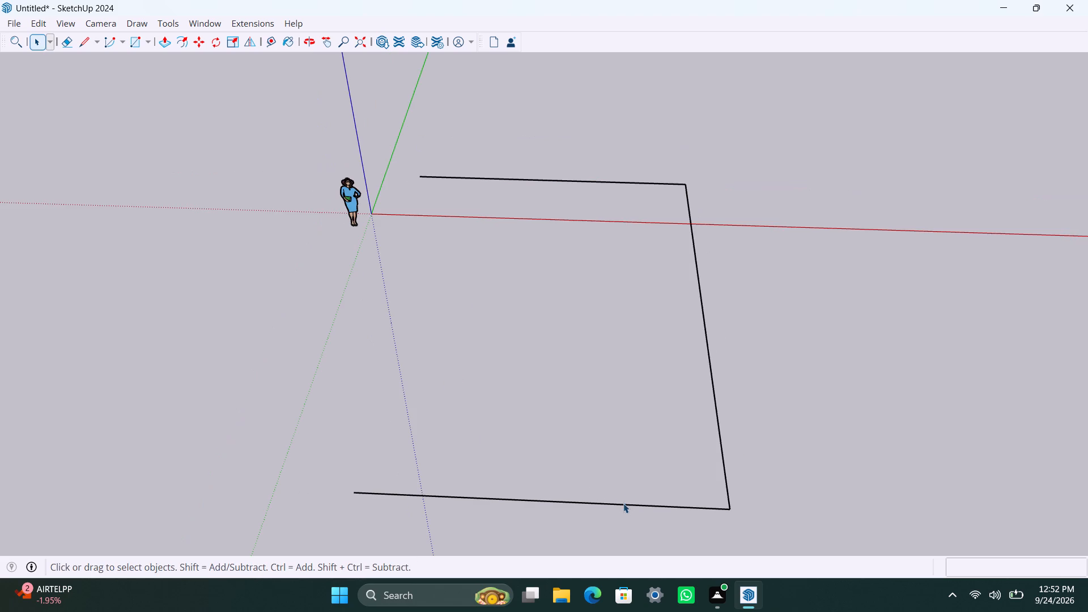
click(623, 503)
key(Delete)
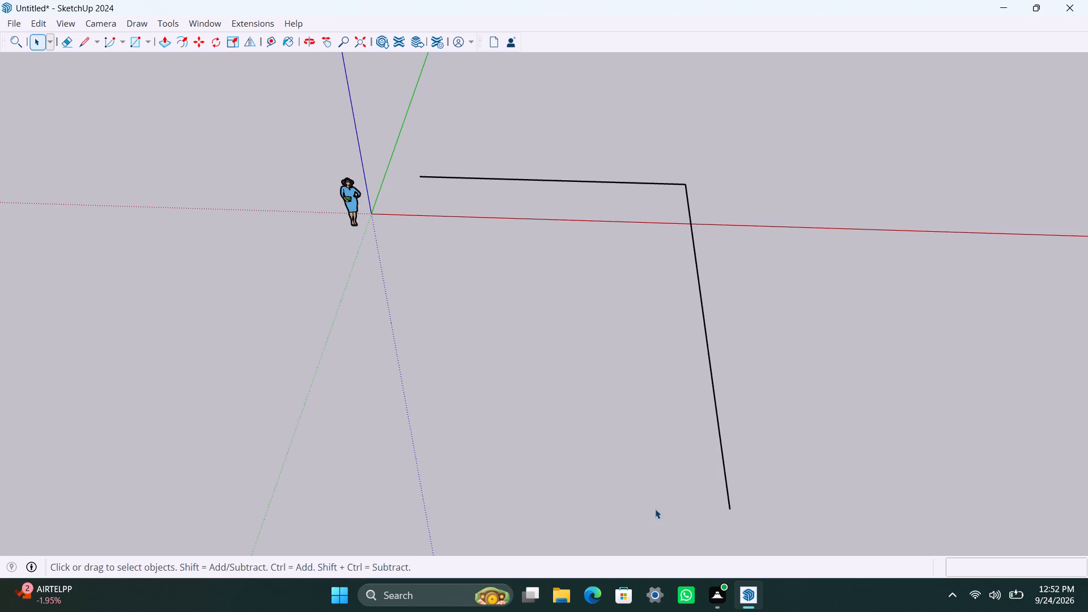
Draw a 29' edge in the negative red direction from the side wall's end and close the outline at its starting point.
key(l)
click(732, 509)
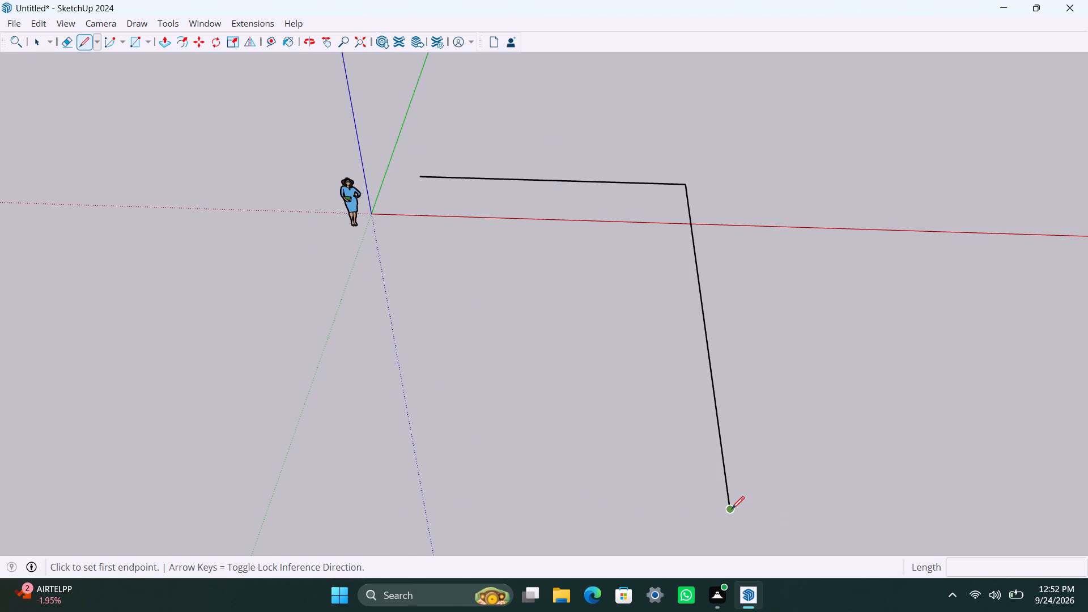
text(29')
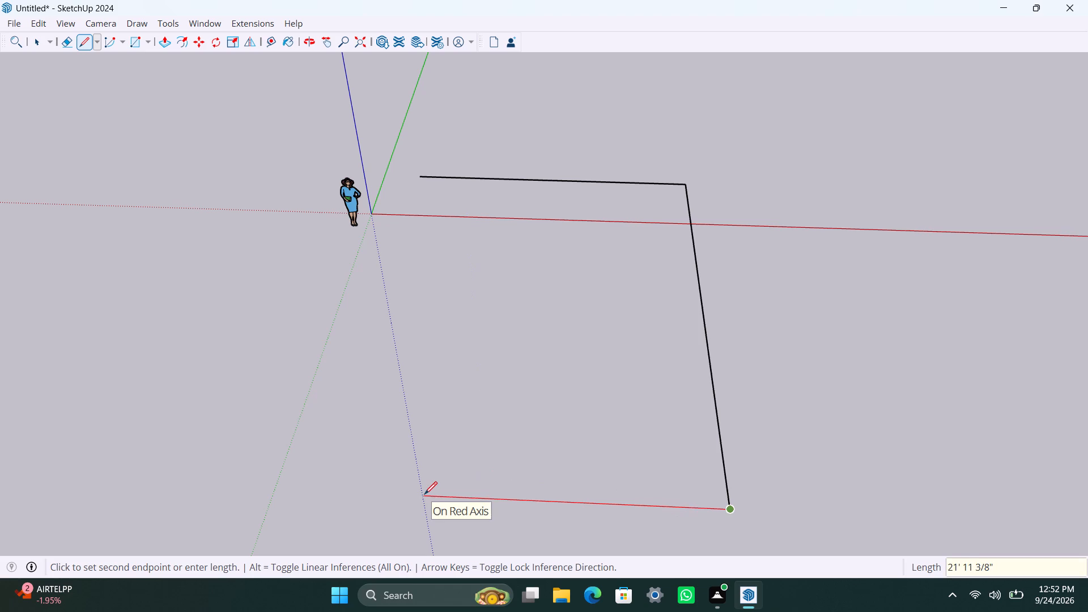
text(29)
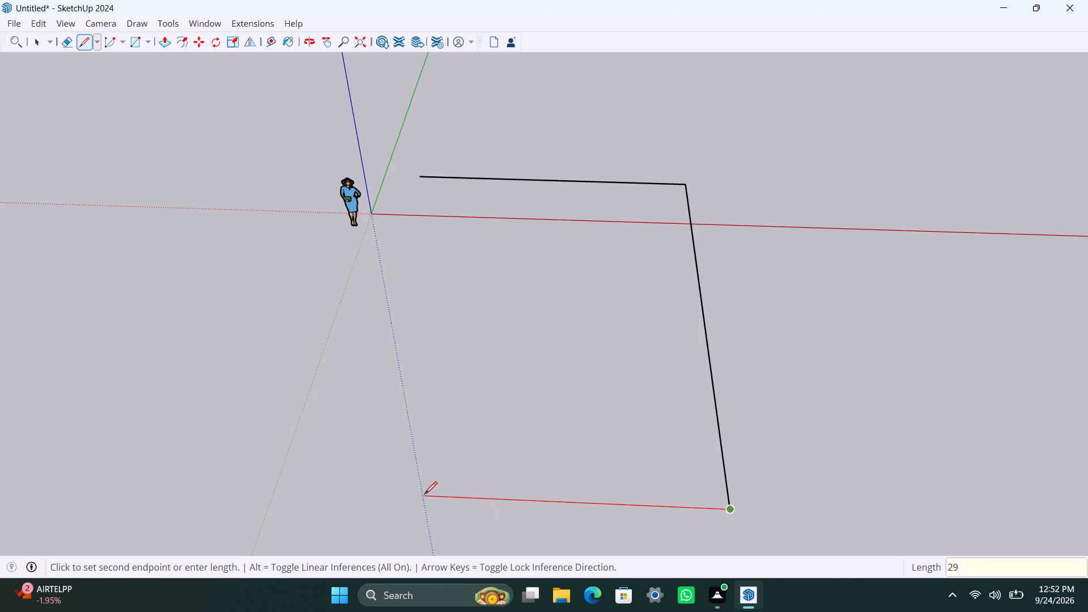
key(apostrophe)
key(Return)
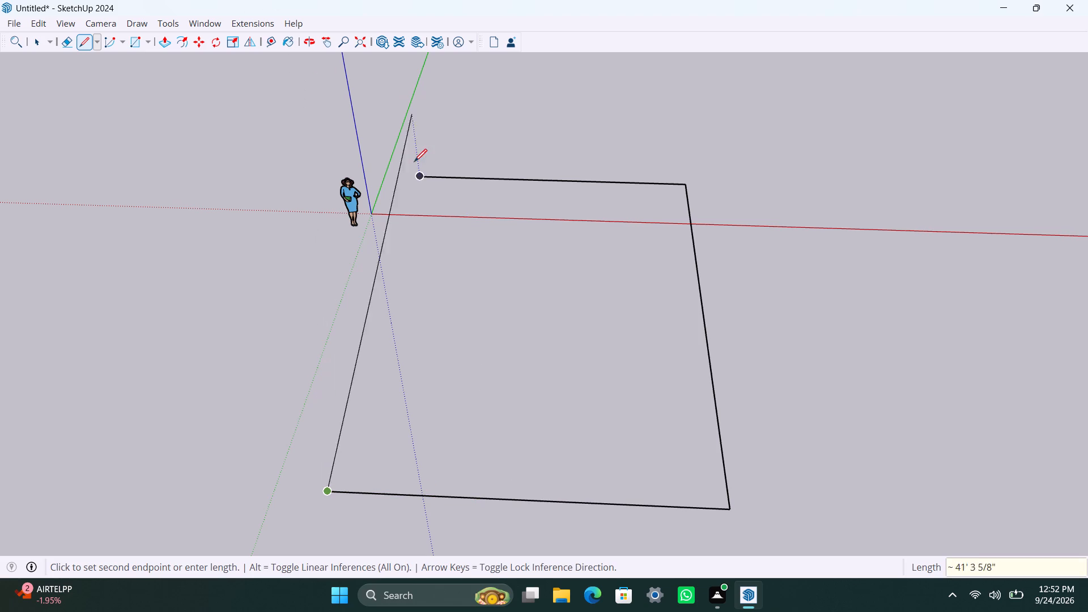
click(418, 177)
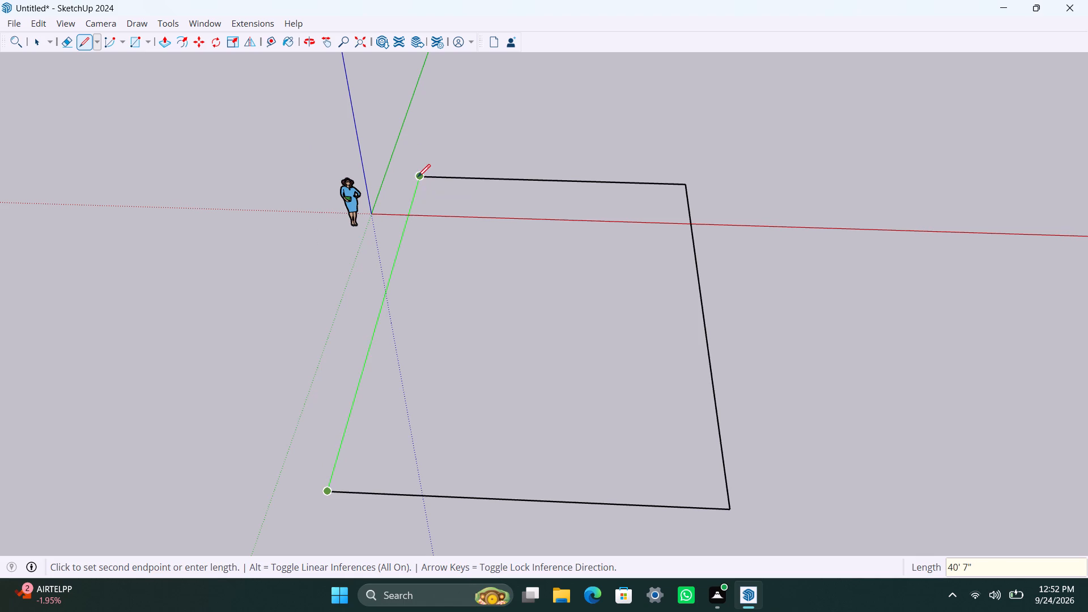
key(space)
Group the enclosed floor face together with its boundary edges.
scroll(637, 312, down, 4)
triple_click(543, 364)
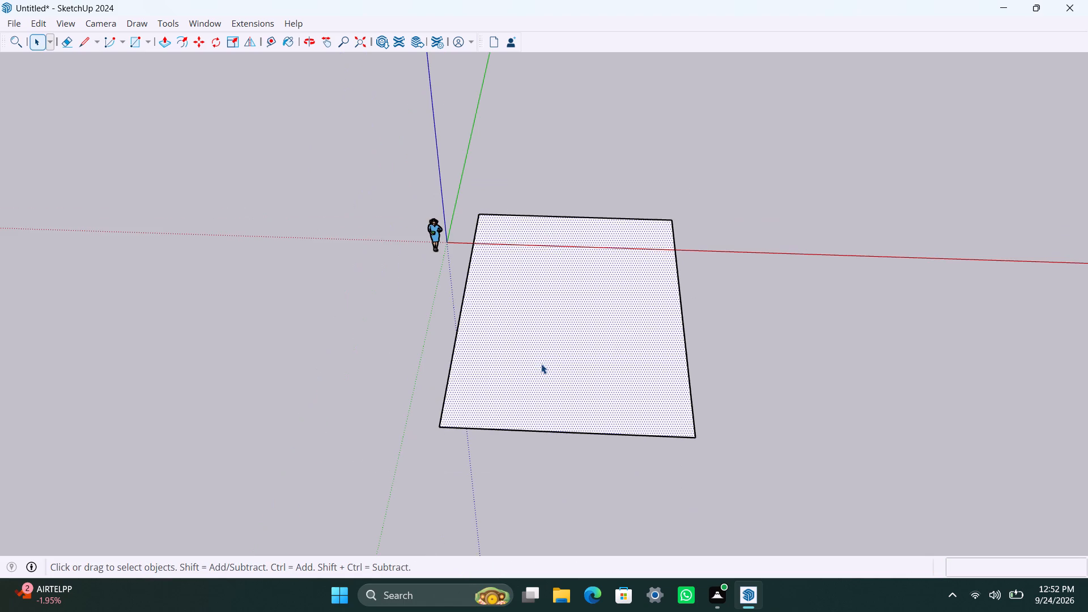
right_click(541, 363)
click(593, 143)
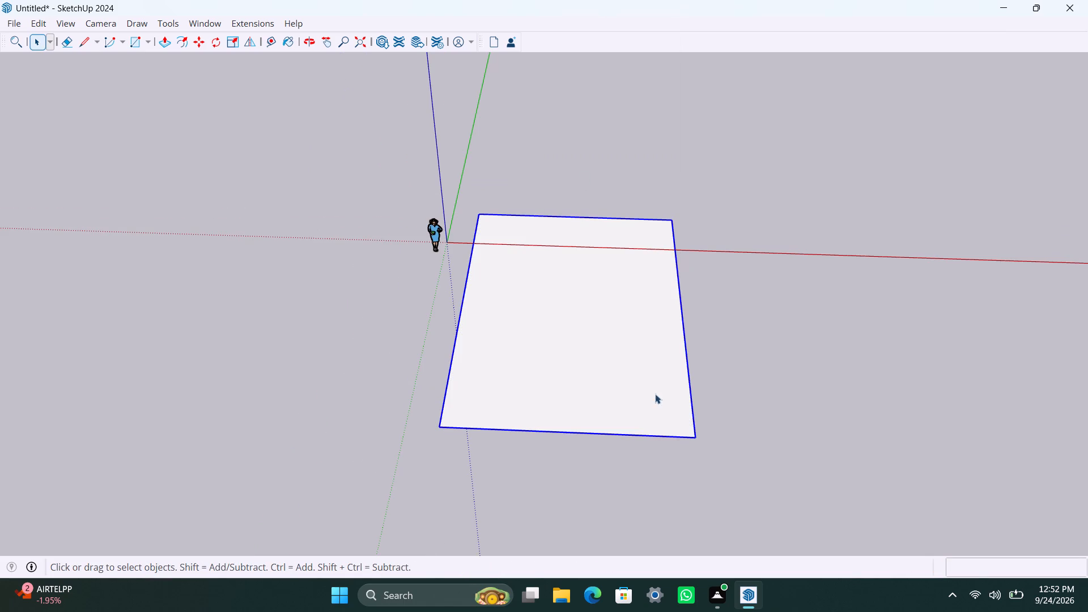
Move the grouped floor outline by its near corner along the green axis until it lies beyond the red axis.
key(m)
click(695, 436)
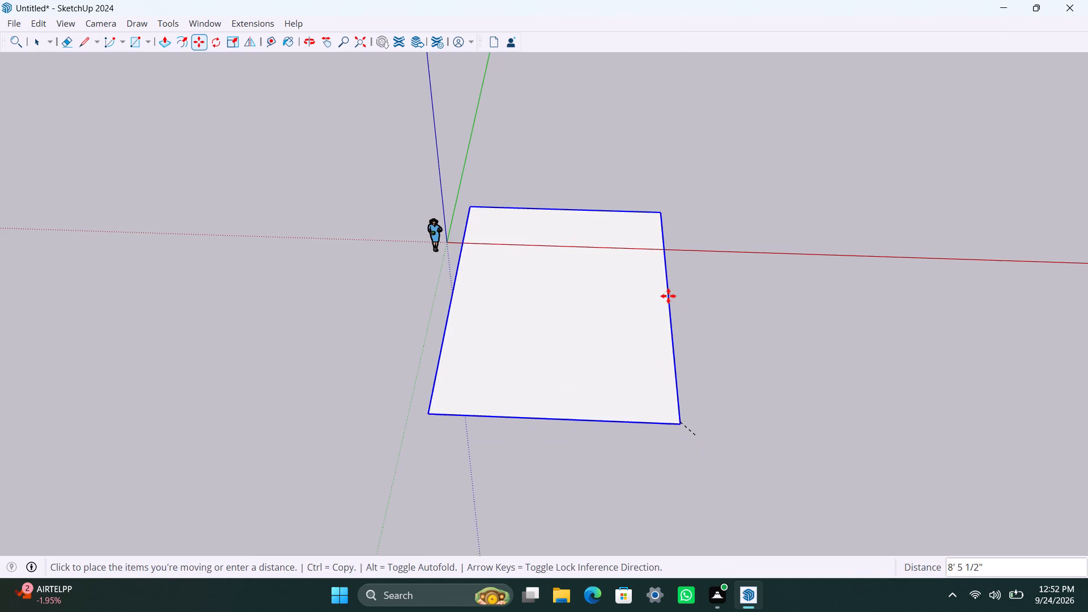
click(683, 233)
key(space)
click(671, 307)
Open the floor group for editing and offset the face's boundary inward by 4.5" for the outer wall thickness.
scroll(547, 284, down, 2)
middle_drag(524, 294, 513, 333)
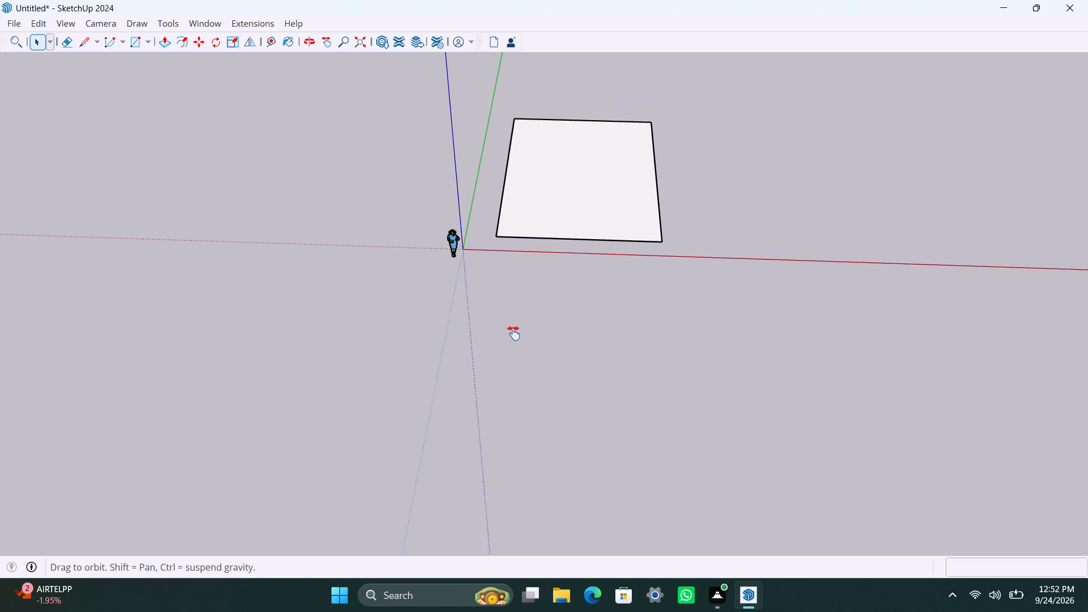
middle_drag(513, 333, 467, 485)
scroll(483, 375, up, 3)
double_click(483, 347)
click(477, 347)
scroll(466, 350, up, 2)
middle_drag(454, 367, 463, 384)
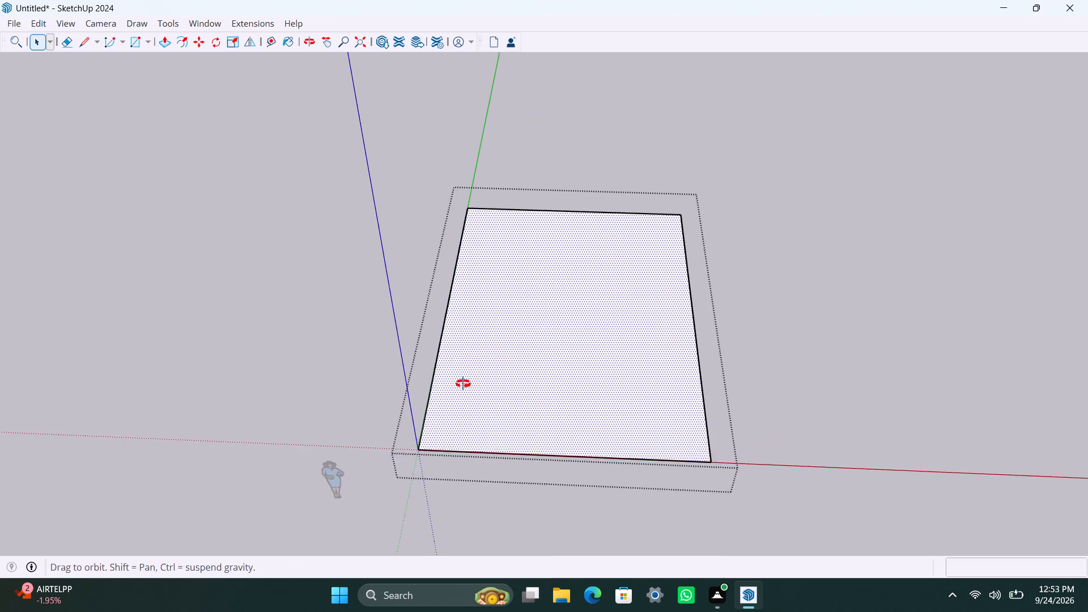
middle_drag(463, 384, 464, 388)
key(f)
click(467, 261)
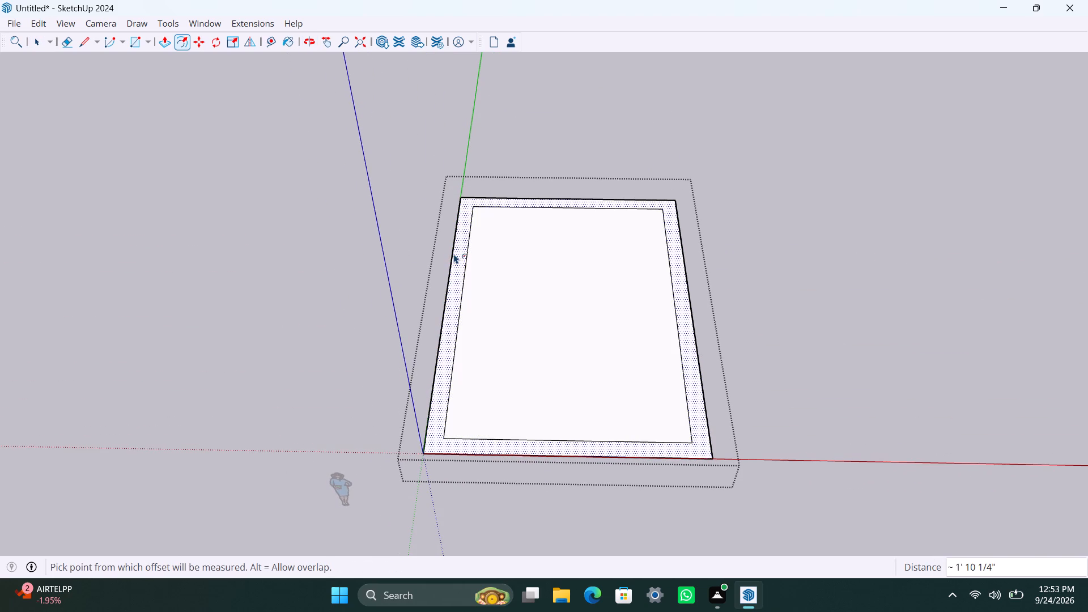
text(4.5")
key(Return)
key(space)
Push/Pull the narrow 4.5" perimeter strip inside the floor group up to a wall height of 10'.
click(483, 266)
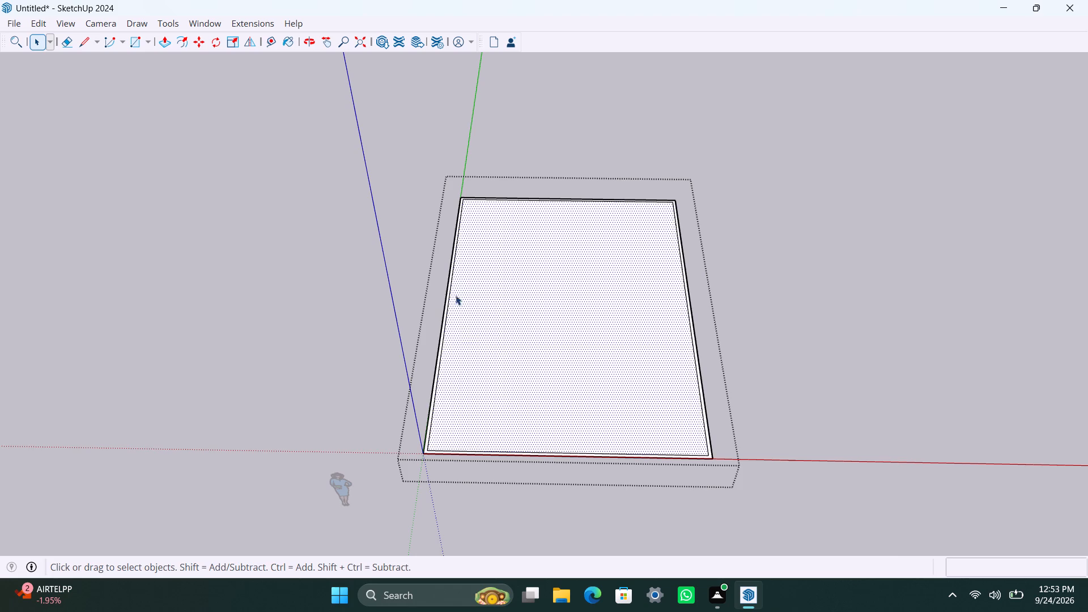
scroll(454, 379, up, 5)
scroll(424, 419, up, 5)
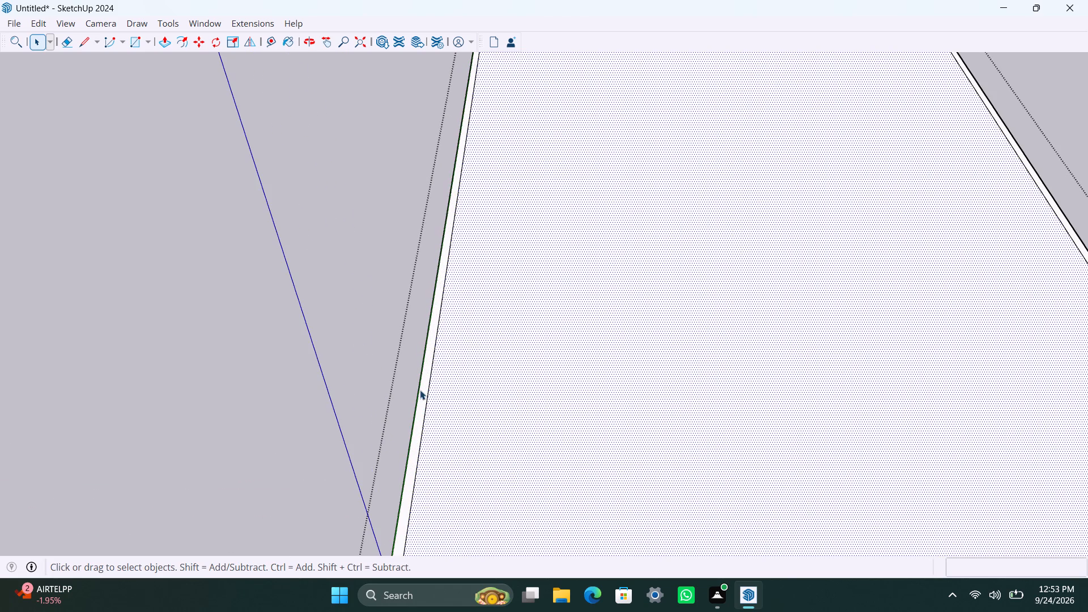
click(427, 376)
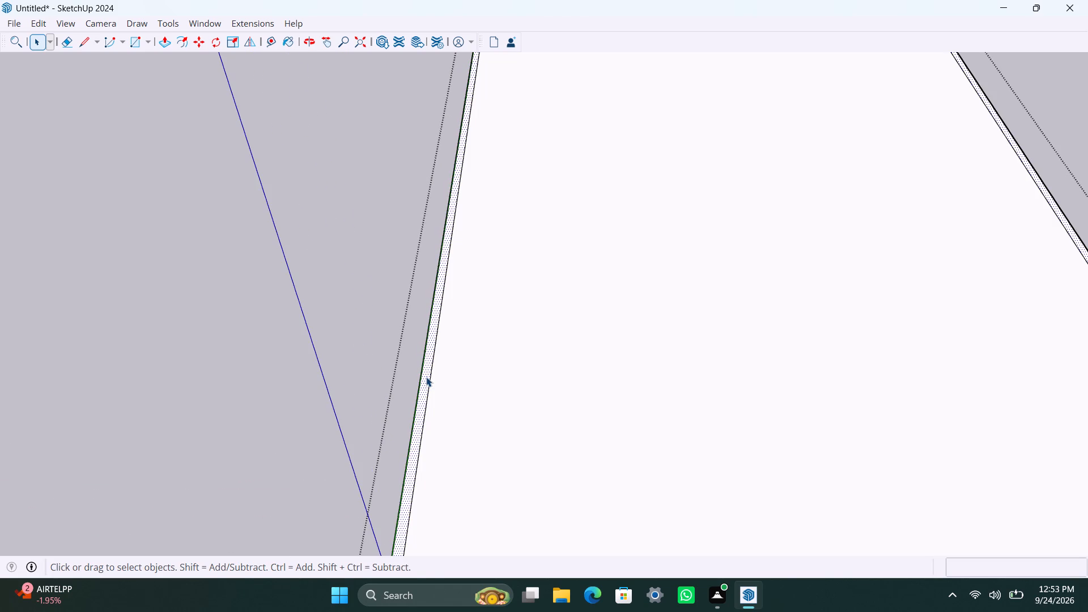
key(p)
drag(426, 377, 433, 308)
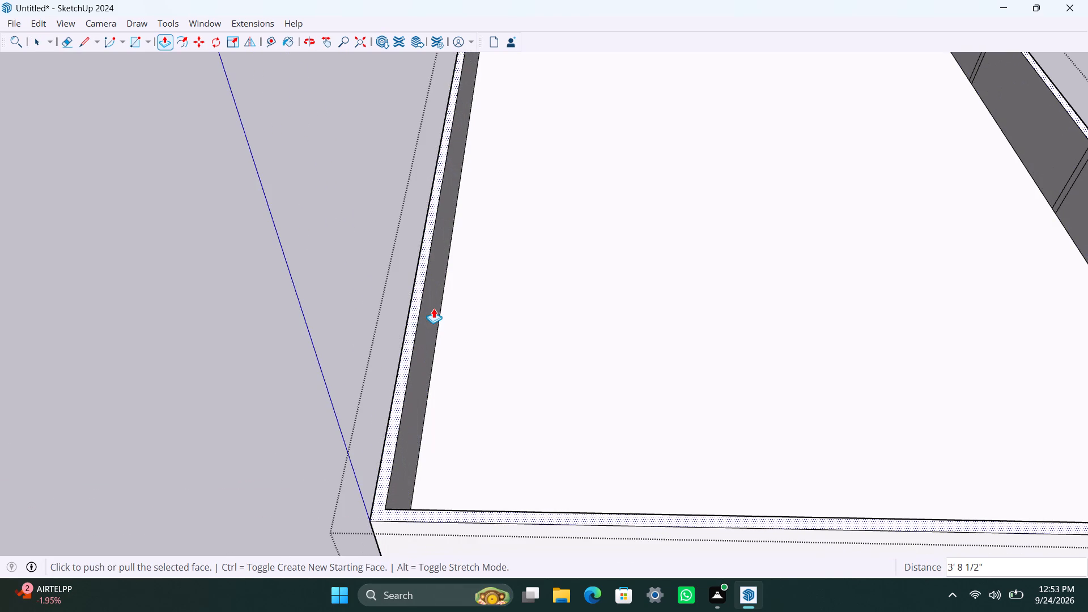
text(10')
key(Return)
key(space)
Undo the wall extrusion, the inward wall offset and the floor group's move along the green axis.
scroll(415, 350, down, 3)
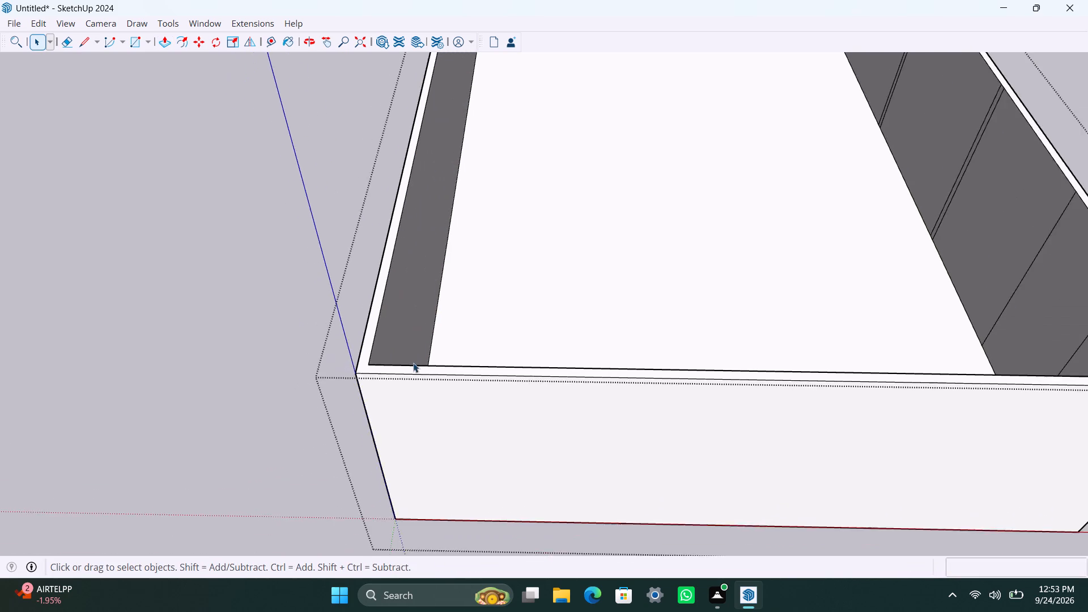
scroll(413, 363, down, 8)
key(ctrl+z)
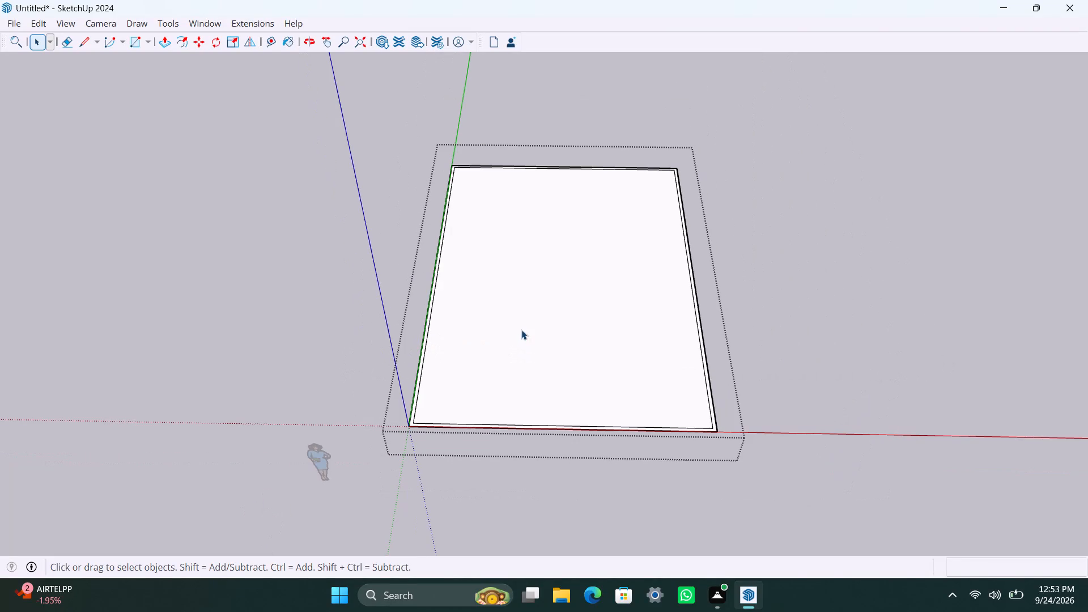
key(ctrl+z)
key(ctrl+z)
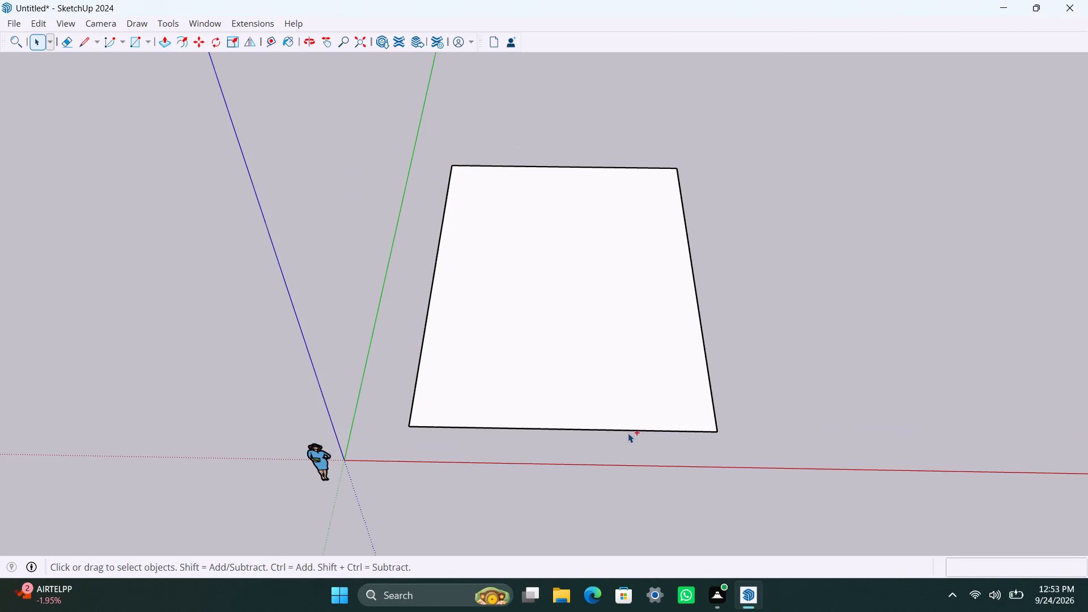
key(ctrl+z)
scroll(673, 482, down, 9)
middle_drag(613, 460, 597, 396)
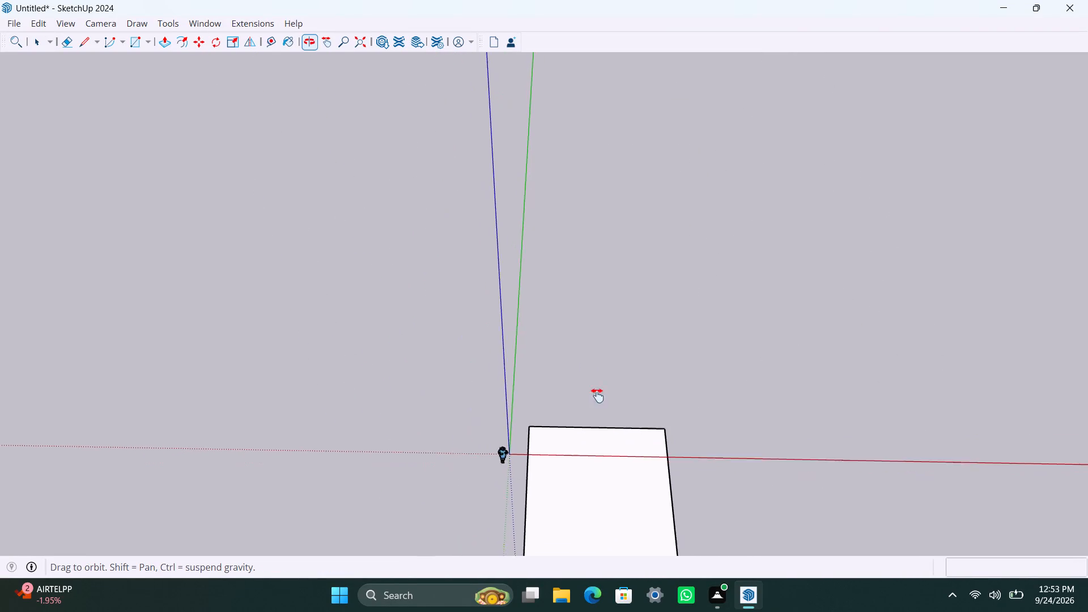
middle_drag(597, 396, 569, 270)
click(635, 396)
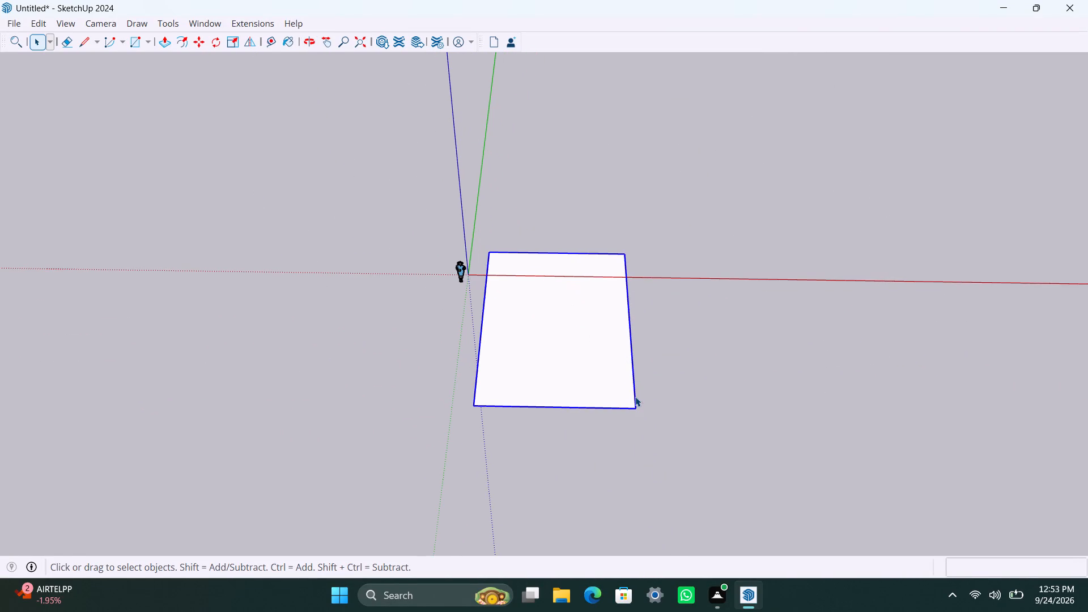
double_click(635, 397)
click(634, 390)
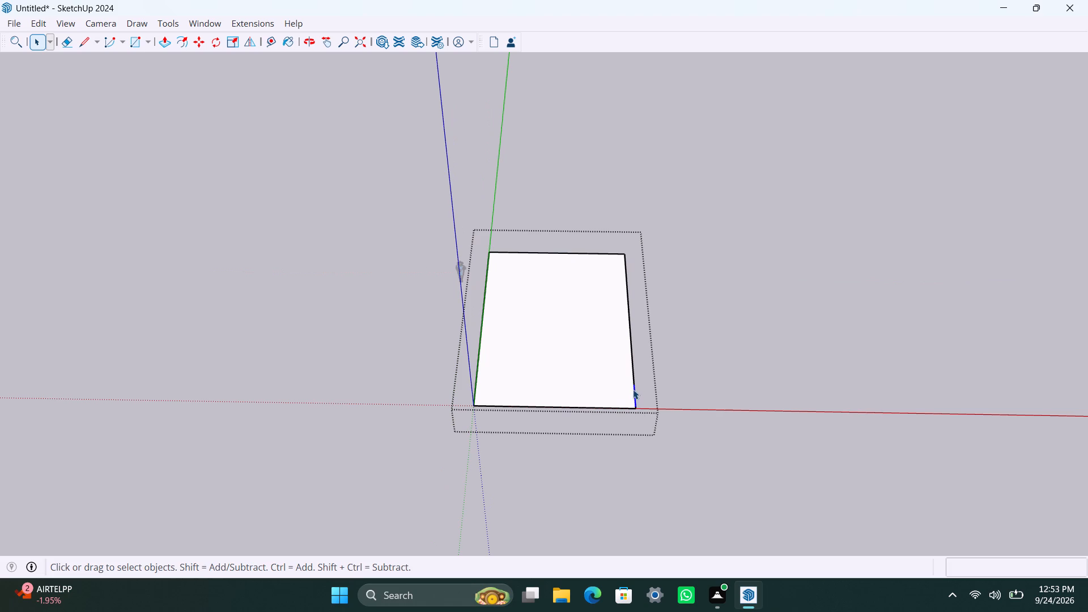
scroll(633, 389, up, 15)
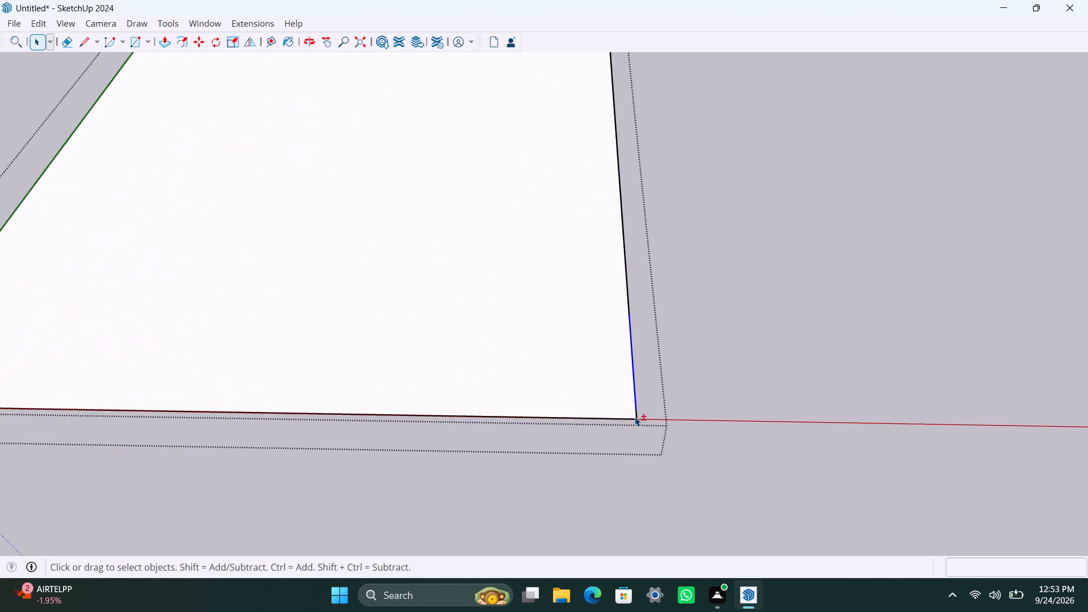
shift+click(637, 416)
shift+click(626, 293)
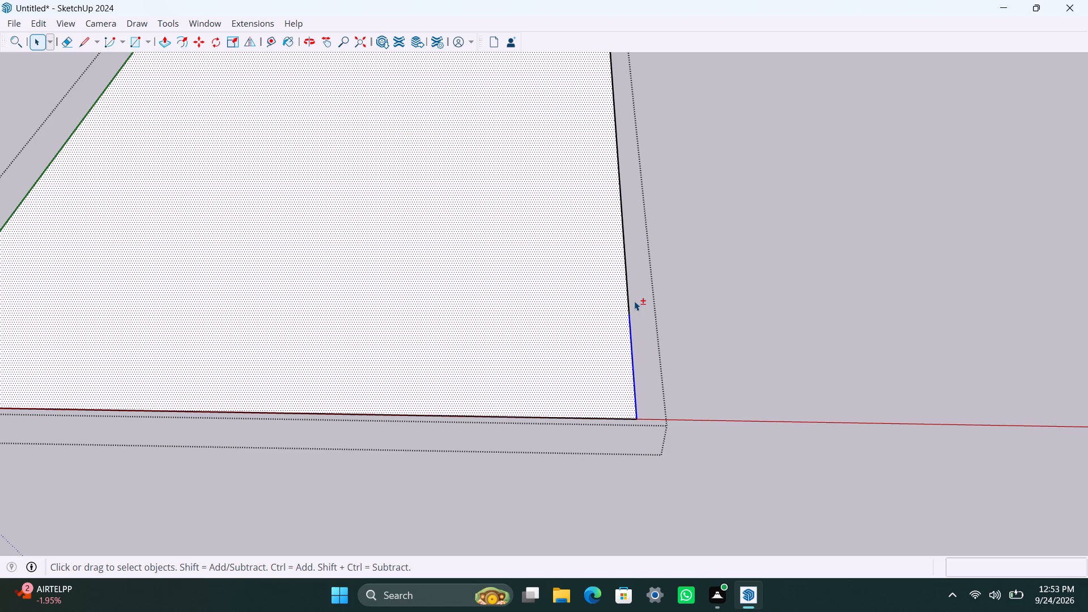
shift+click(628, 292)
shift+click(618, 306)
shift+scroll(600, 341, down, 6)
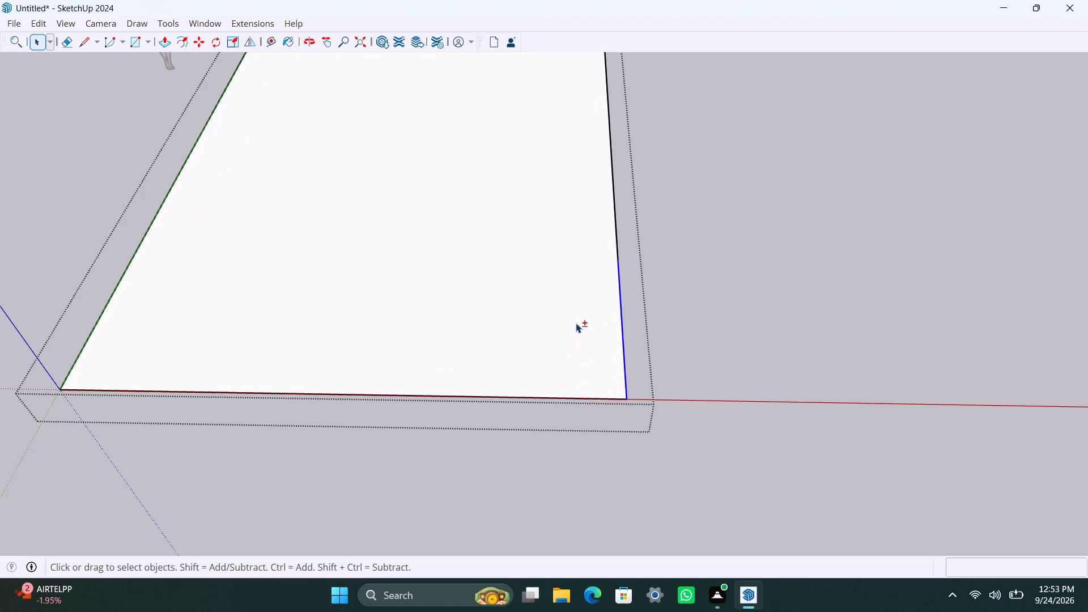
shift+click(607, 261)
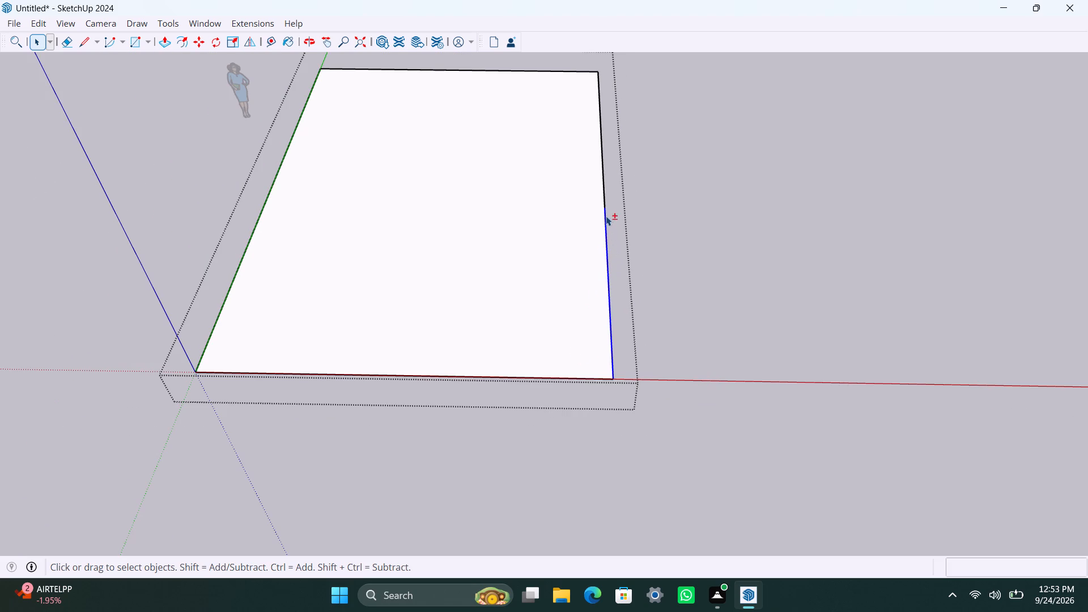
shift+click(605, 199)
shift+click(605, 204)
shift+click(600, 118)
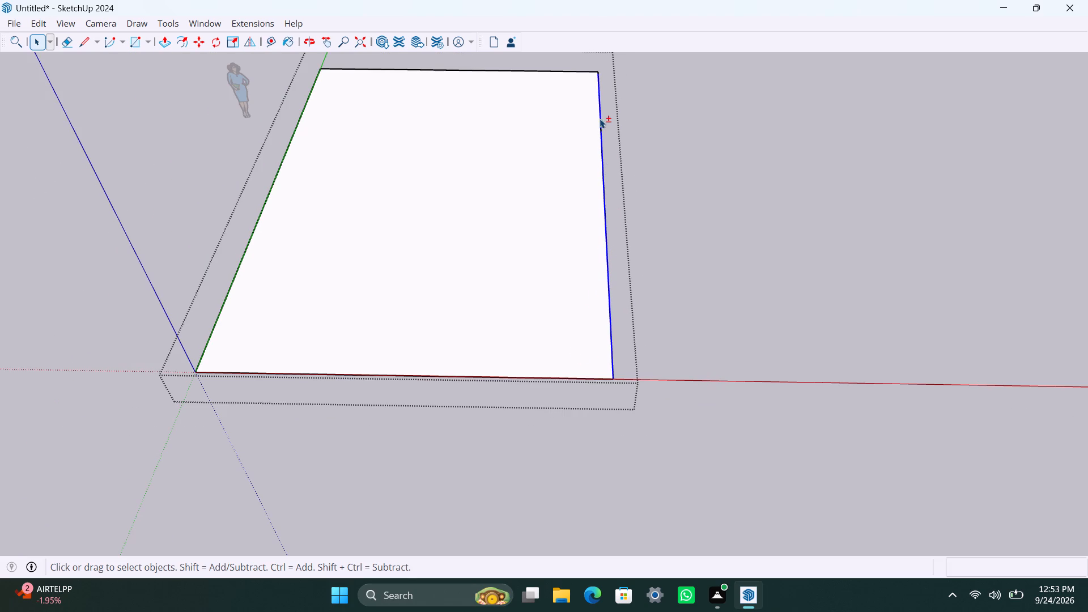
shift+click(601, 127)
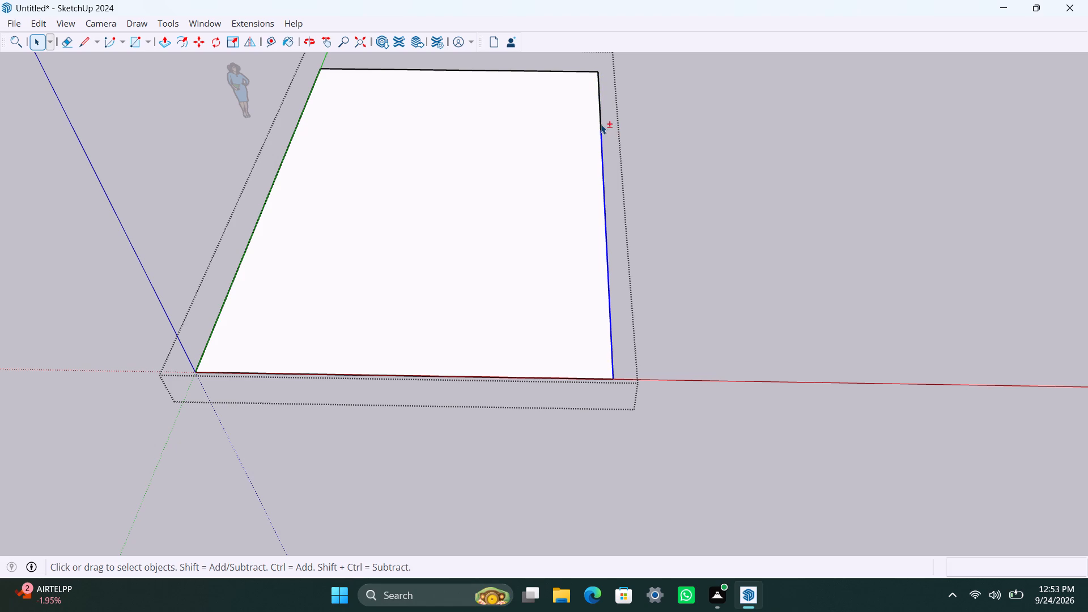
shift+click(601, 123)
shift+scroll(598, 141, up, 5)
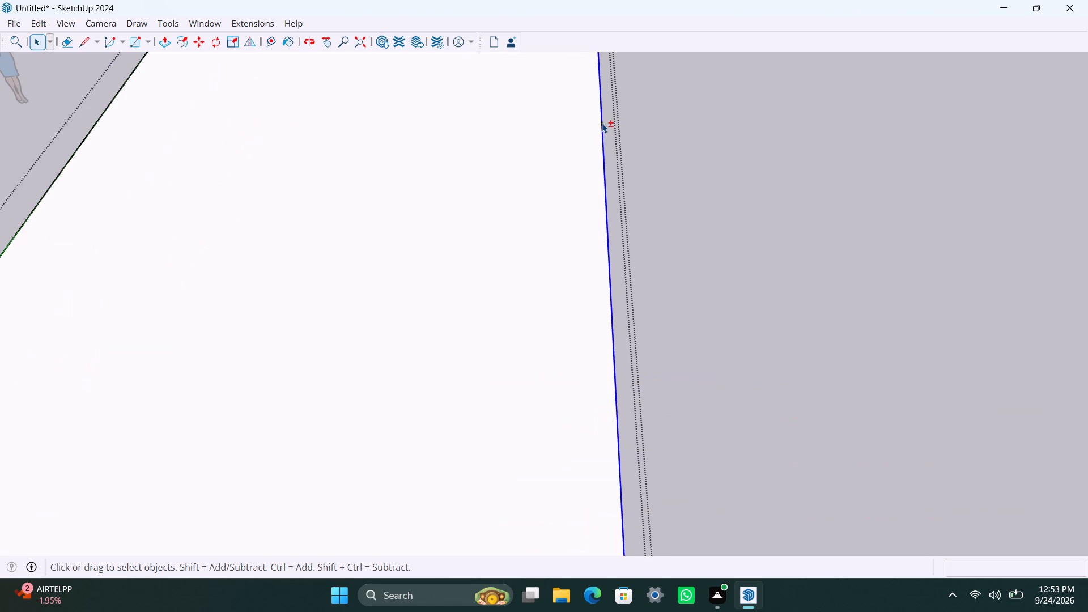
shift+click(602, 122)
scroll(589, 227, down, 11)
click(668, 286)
Open the floor group and select all edge segments along its long side opposite the green axis, from far corner to near corner.
scroll(562, 323, up, 2)
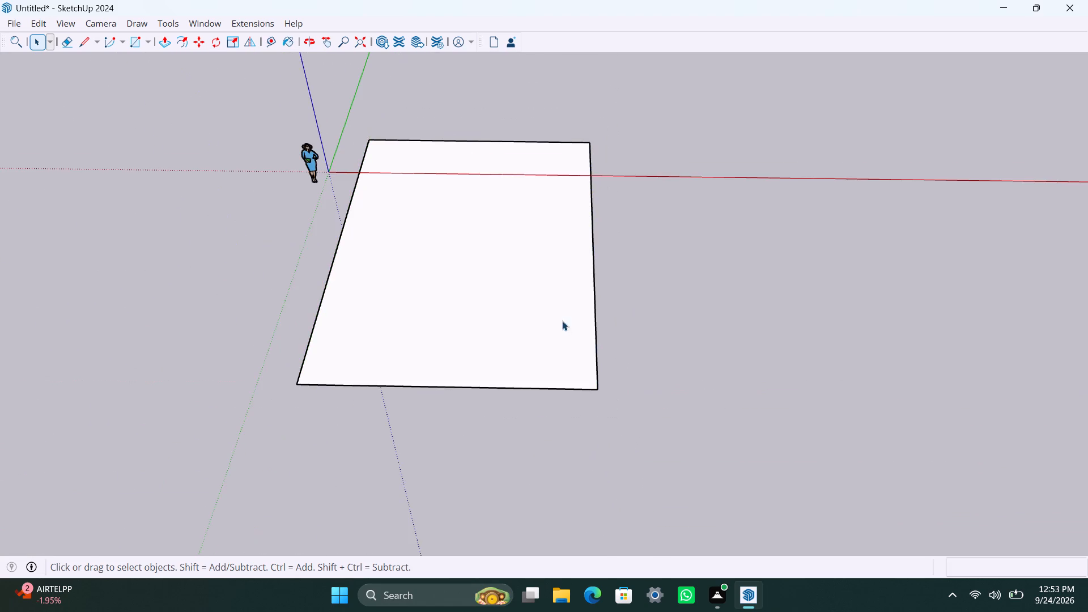
scroll(562, 321, up, 1)
middle_drag(517, 336, 576, 589)
scroll(640, 378, up, 9)
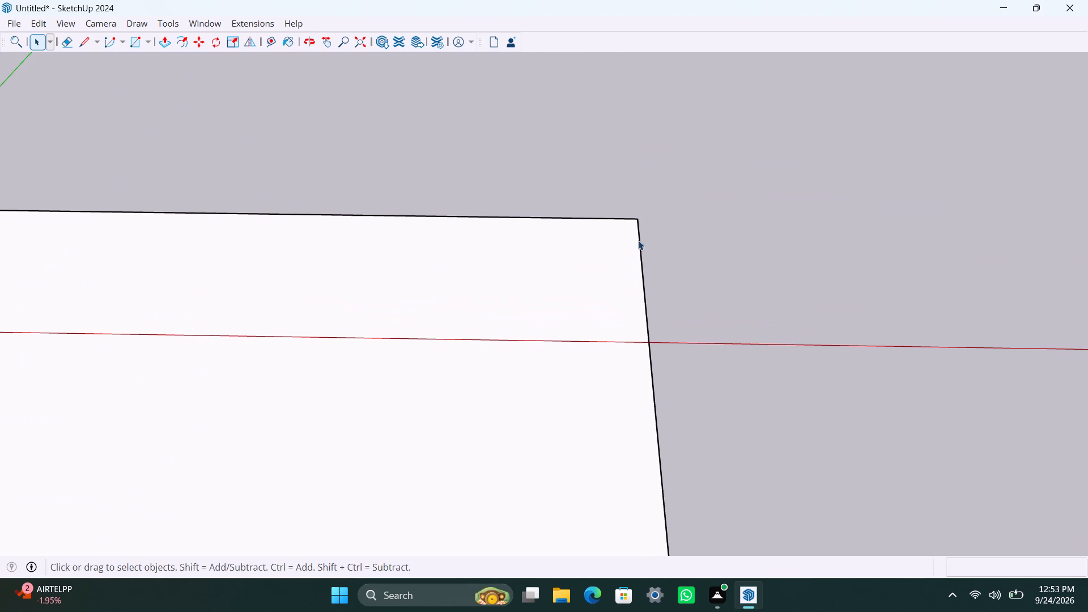
click(636, 223)
triple_click(638, 227)
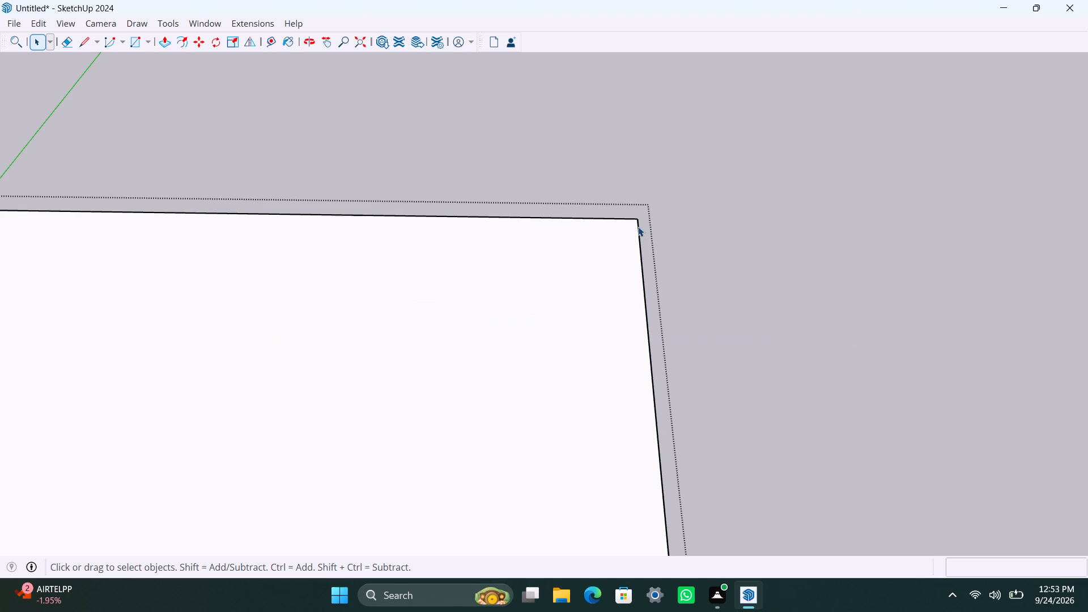
click(635, 227)
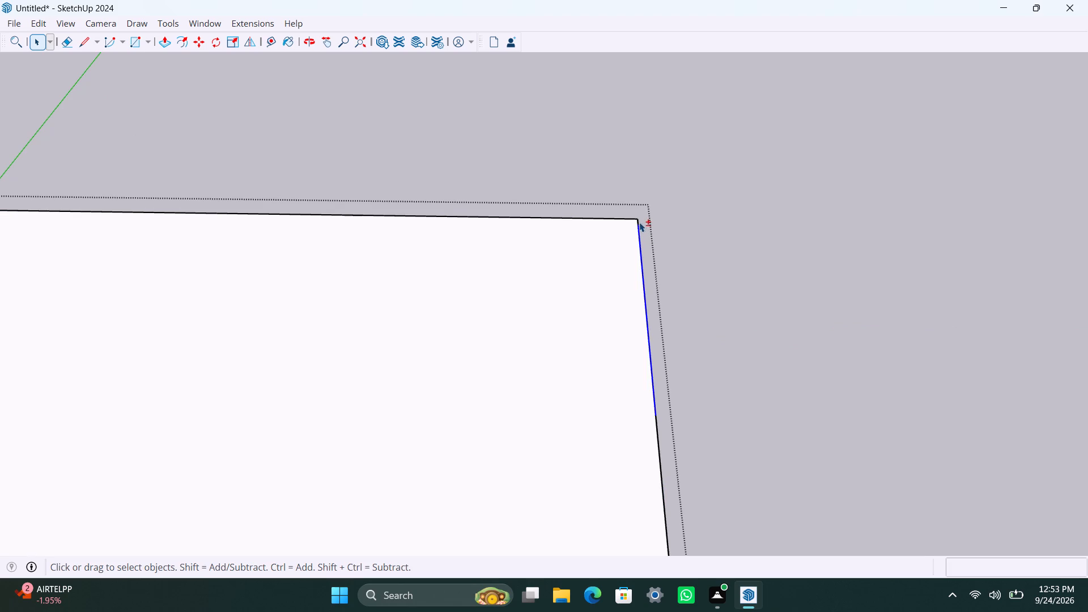
shift+click(637, 221)
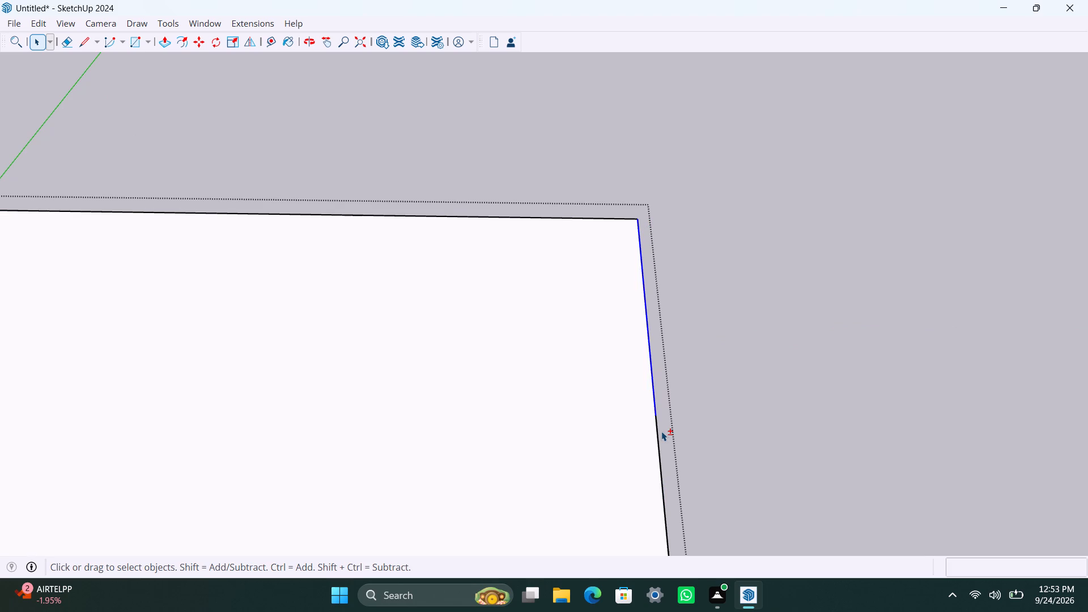
shift+click(655, 423)
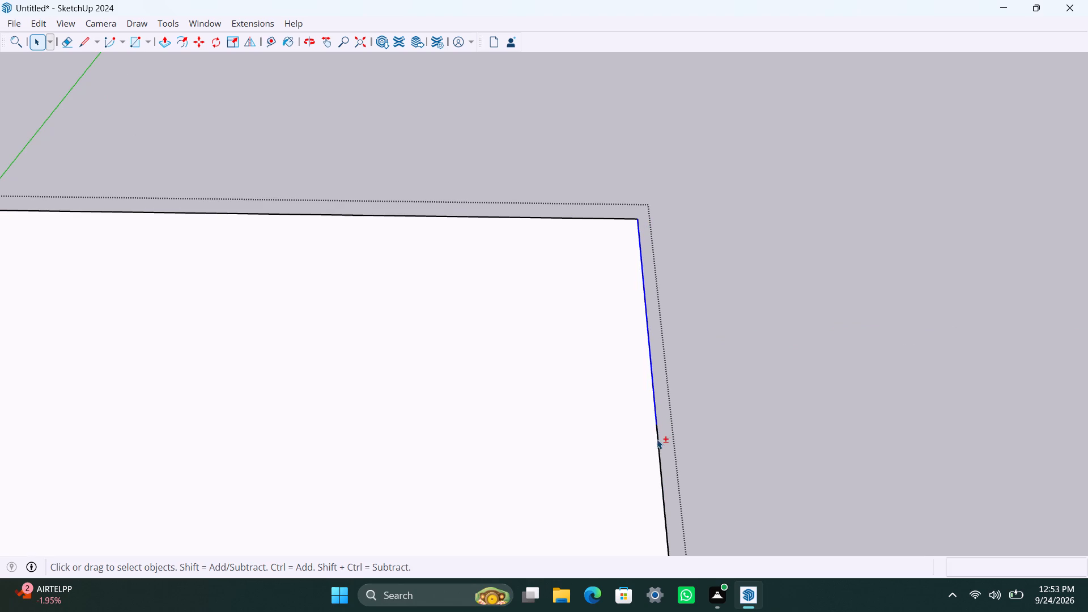
shift+click(657, 439)
scroll(592, 381, down, 13)
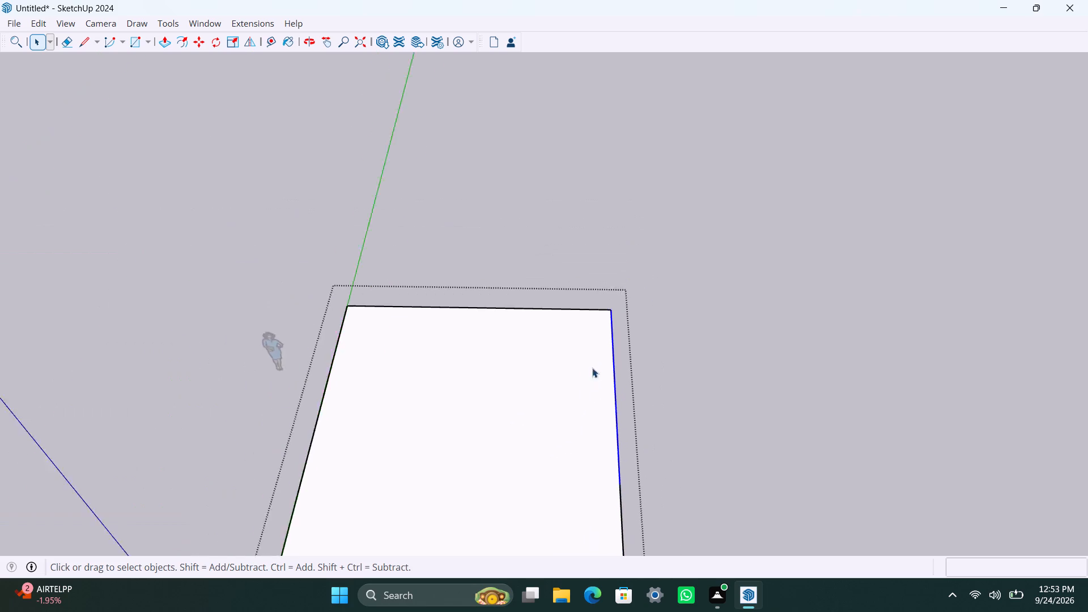
shift+middle_drag(560, 426, 571, 270)
shift+scroll(618, 320, up, 8)
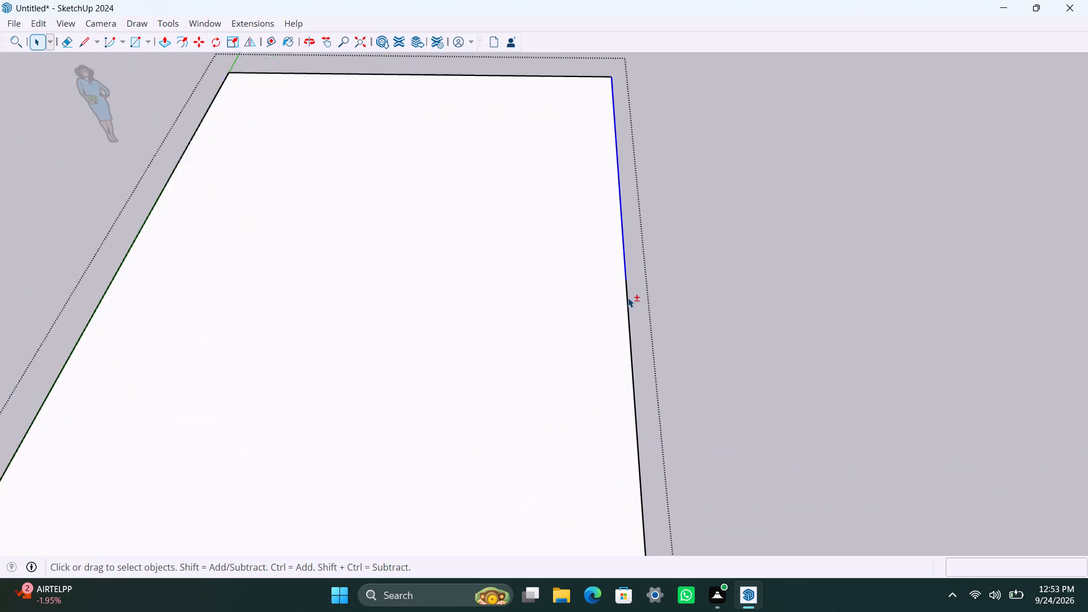
shift+scroll(628, 297, up, 2)
shift+click(627, 288)
shift+scroll(626, 276, up, 3)
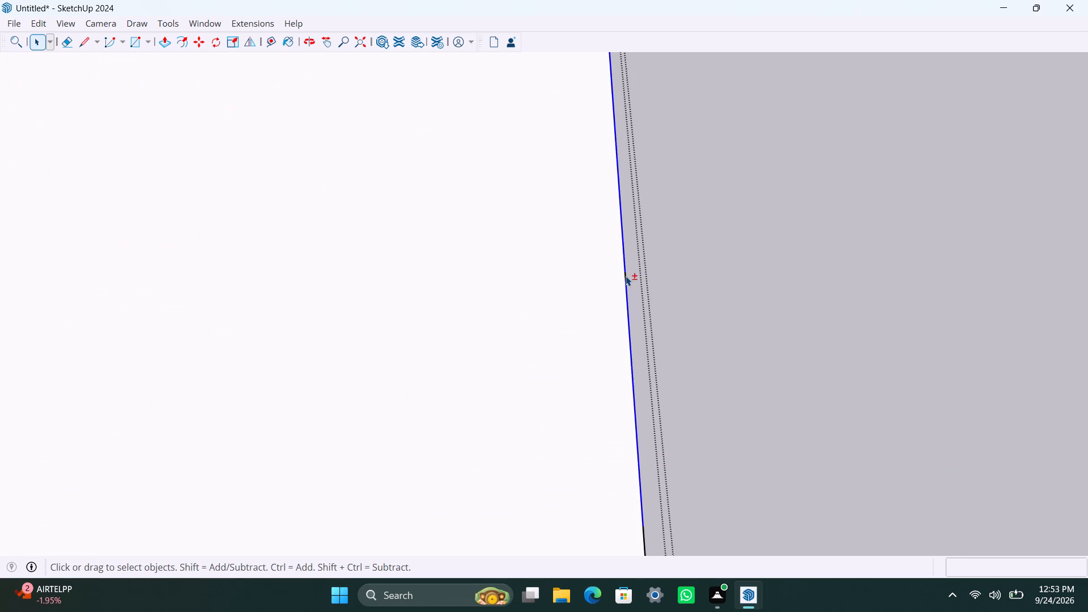
shift+click(626, 276)
shift+scroll(632, 449, down, 14)
middle_drag(595, 388, 596, 388)
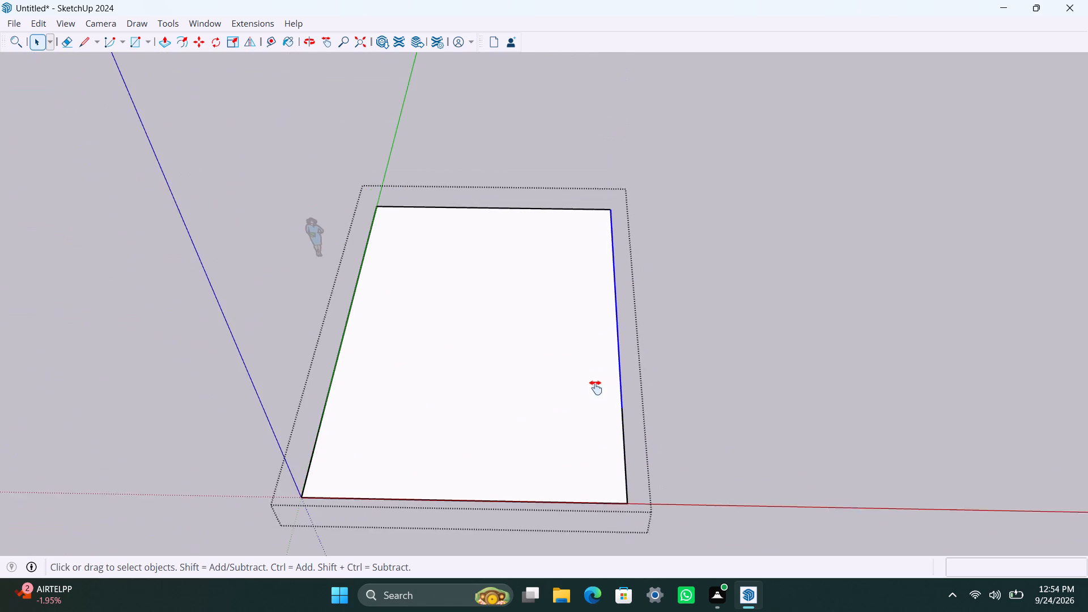
middle_drag(596, 388, 596, 331)
shift+scroll(622, 378, up, 6)
shift+click(627, 363)
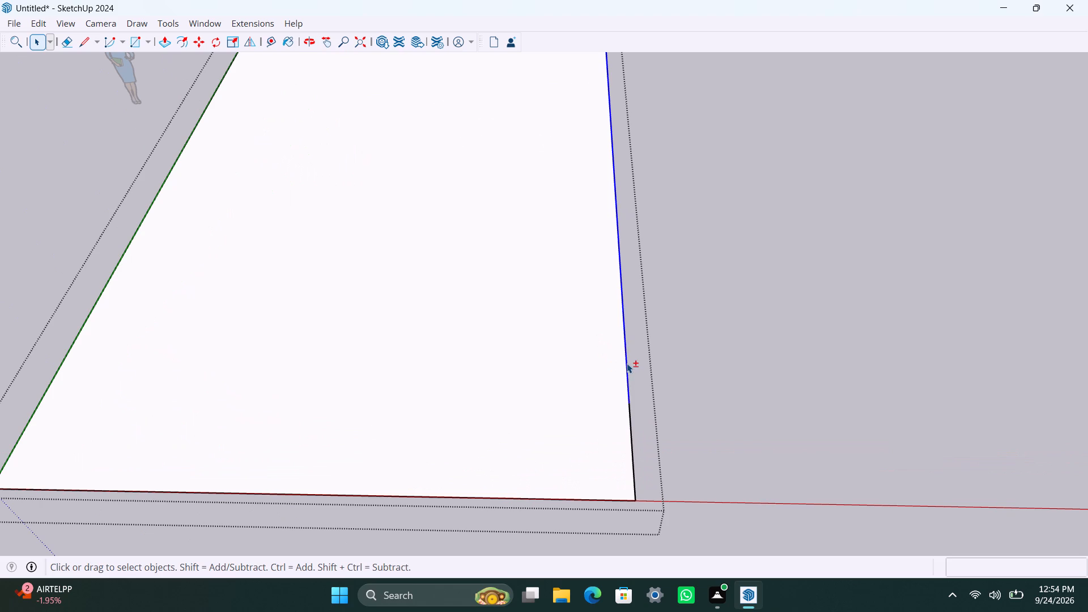
shift+click(631, 428)
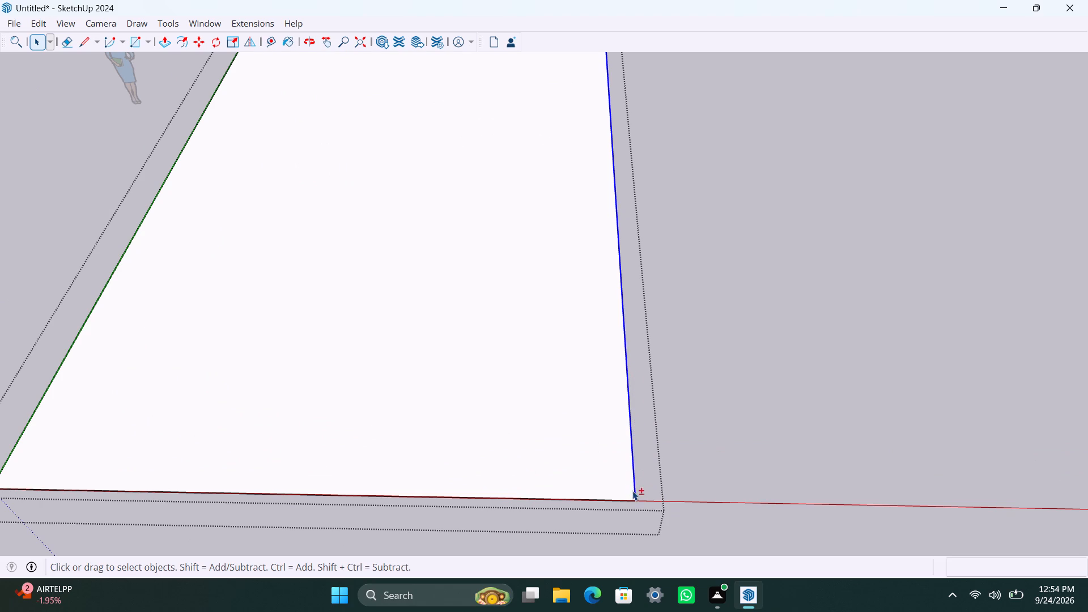
shift+click(635, 498)
shift+scroll(636, 499, up, 6)
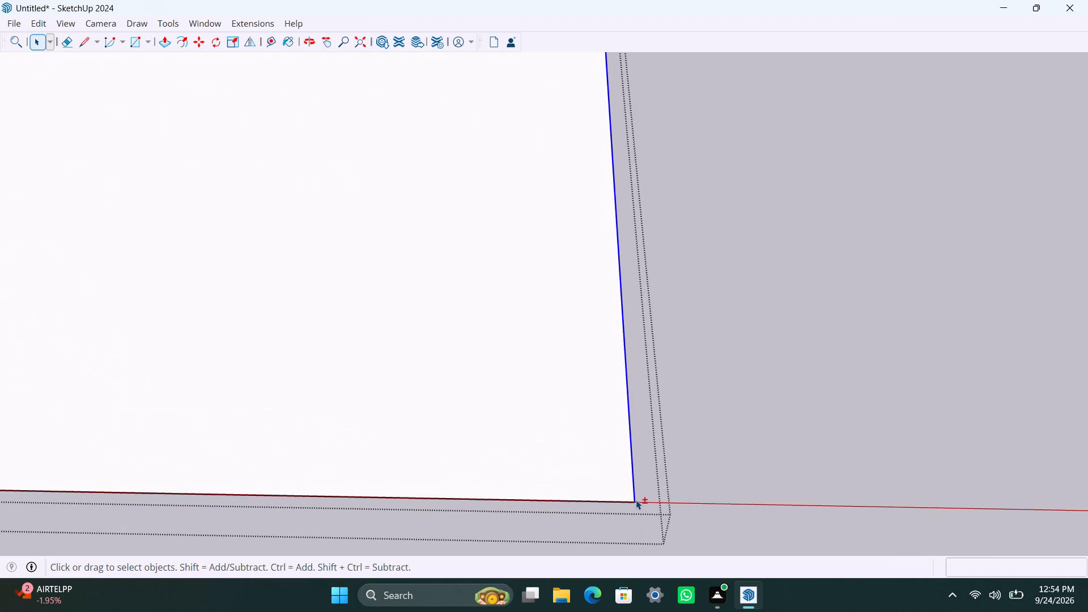
shift+scroll(636, 500, up, 2)
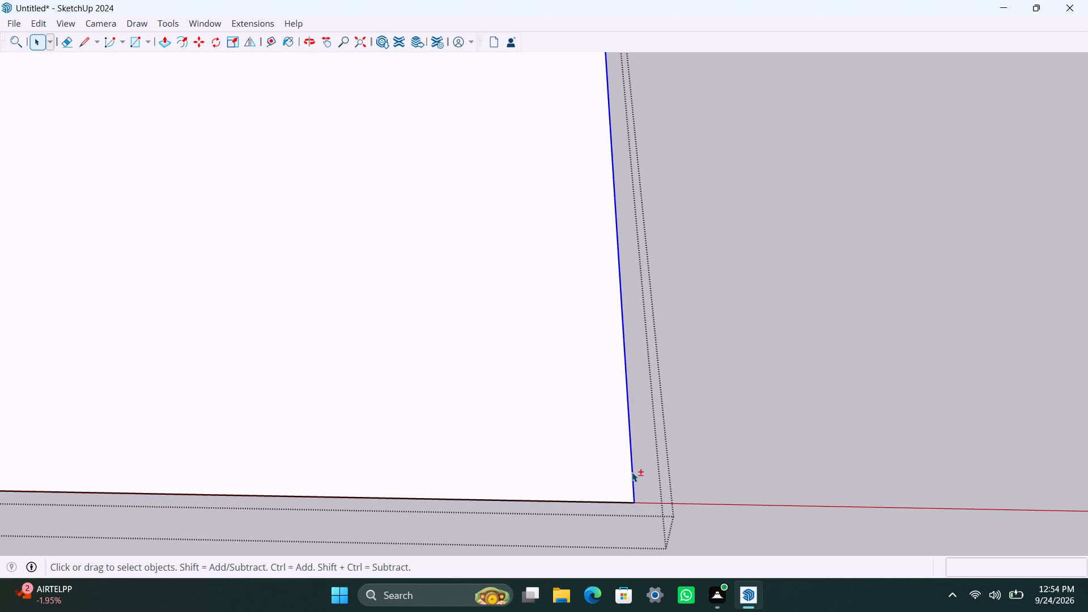
right_click(632, 472)
click(679, 339)
click(745, 407)
Open the floor group and move its near short edge outward by 4.5" along the green axis.
scroll(606, 440, down, 4)
middle_drag(529, 448, 664, 400)
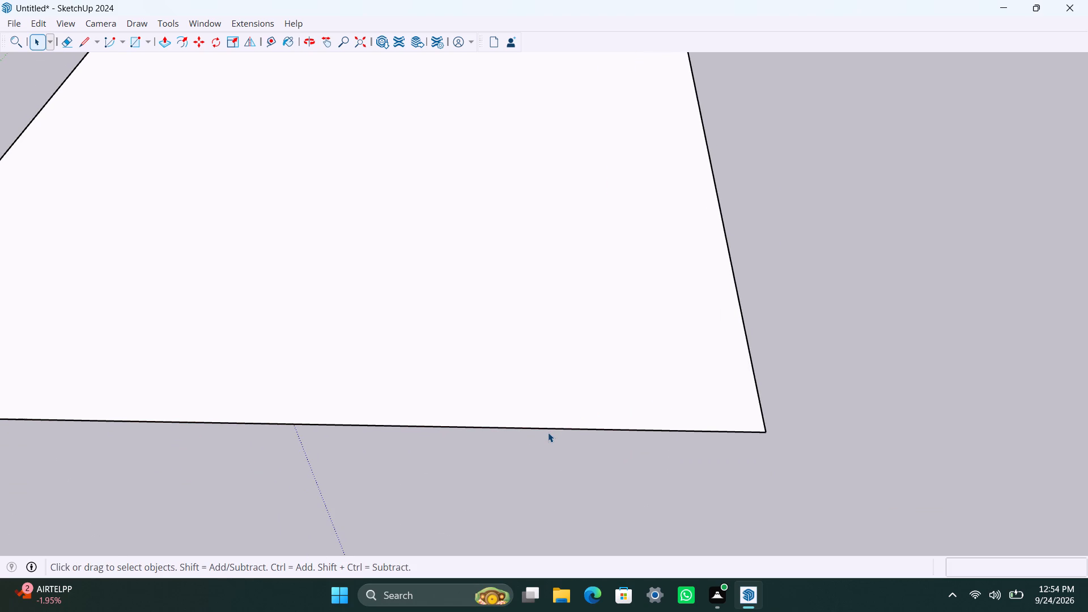
triple_click(547, 428)
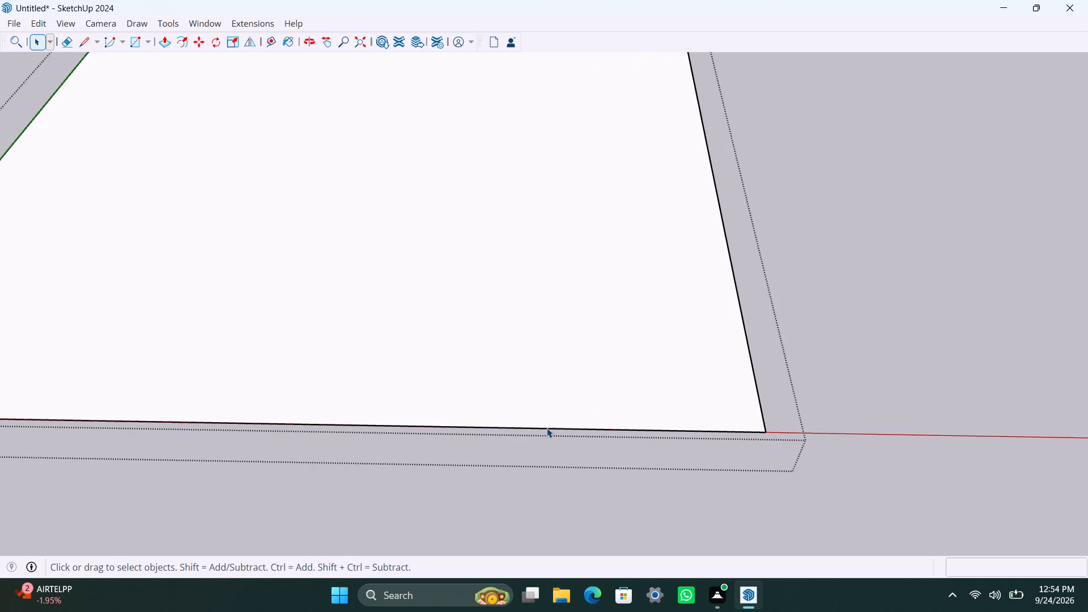
click(547, 428)
click(547, 428)
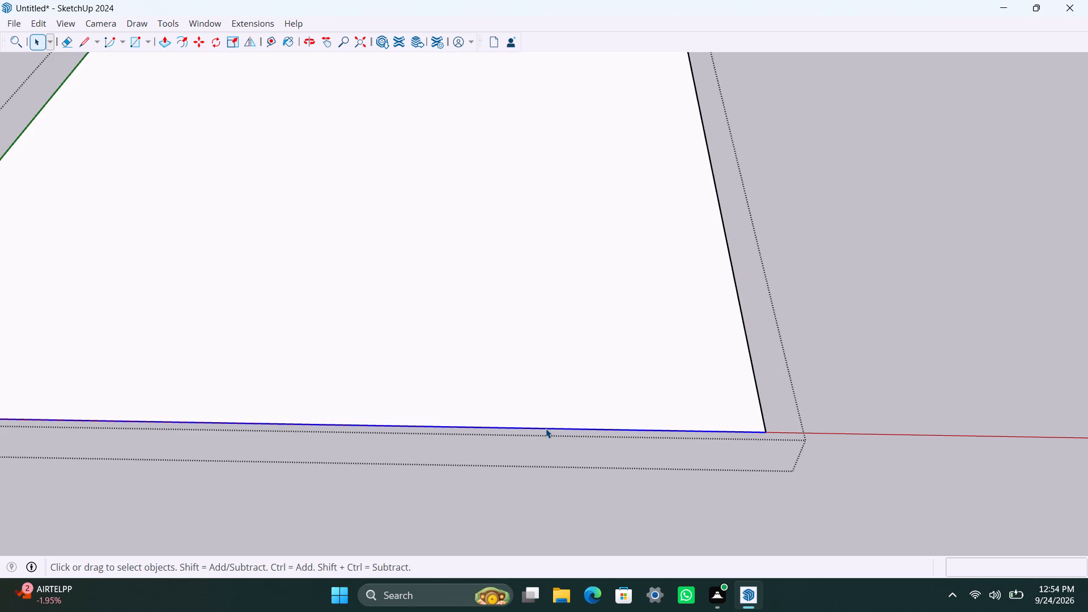
key(m)
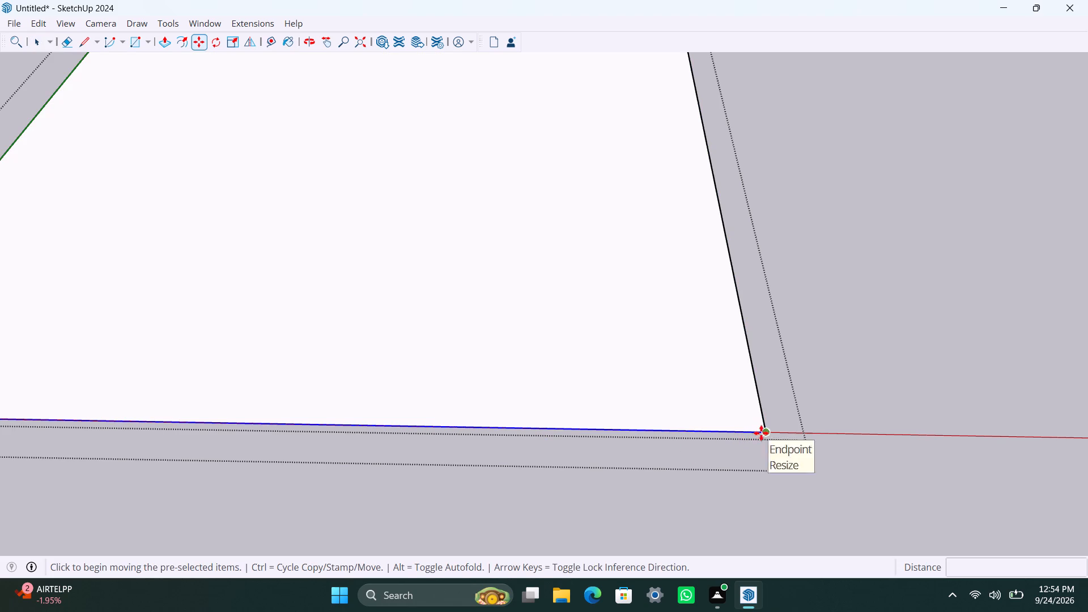
click(762, 432)
text(4.5")
key(Return)
key(space)
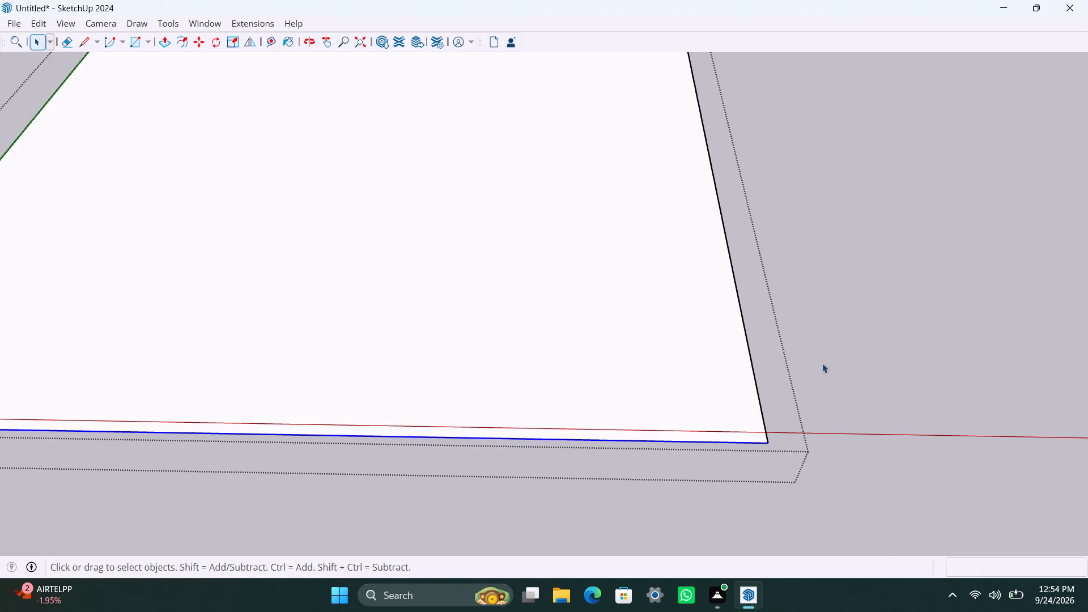
click(829, 356)
Move the whole floor group by its near corner about 44' to just beyond the red axis.
scroll(663, 359, down, 14)
double_click(577, 278)
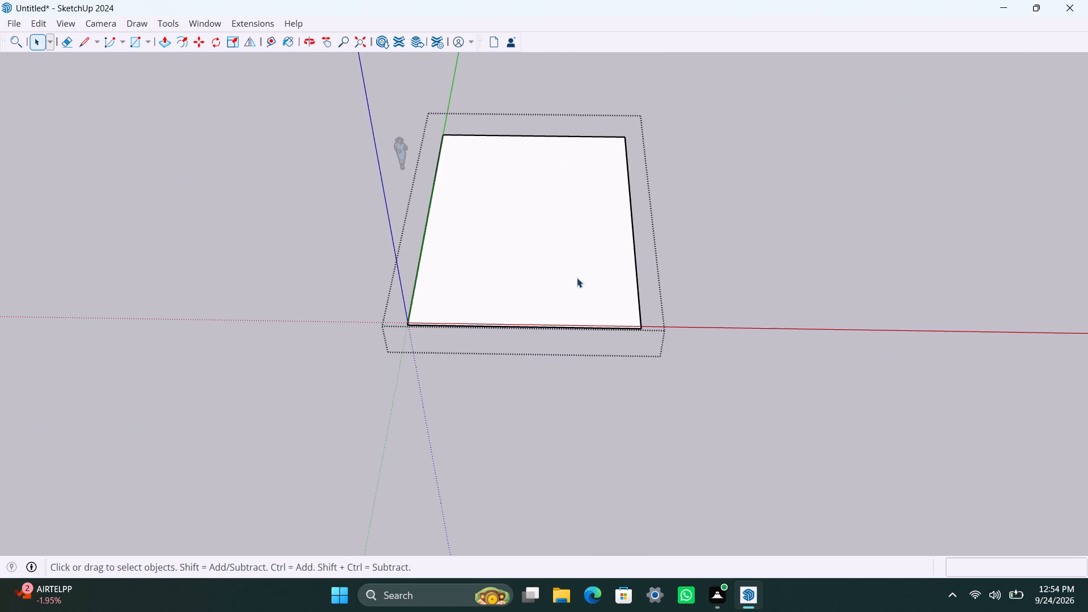
right_click(576, 278)
click(858, 221)
click(507, 276)
key(m)
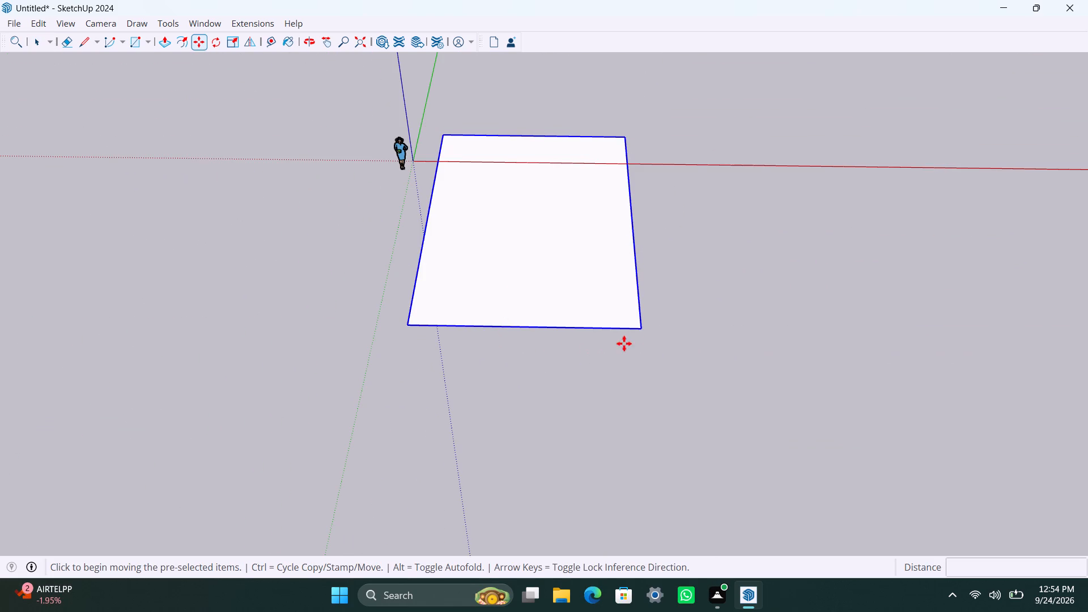
click(640, 326)
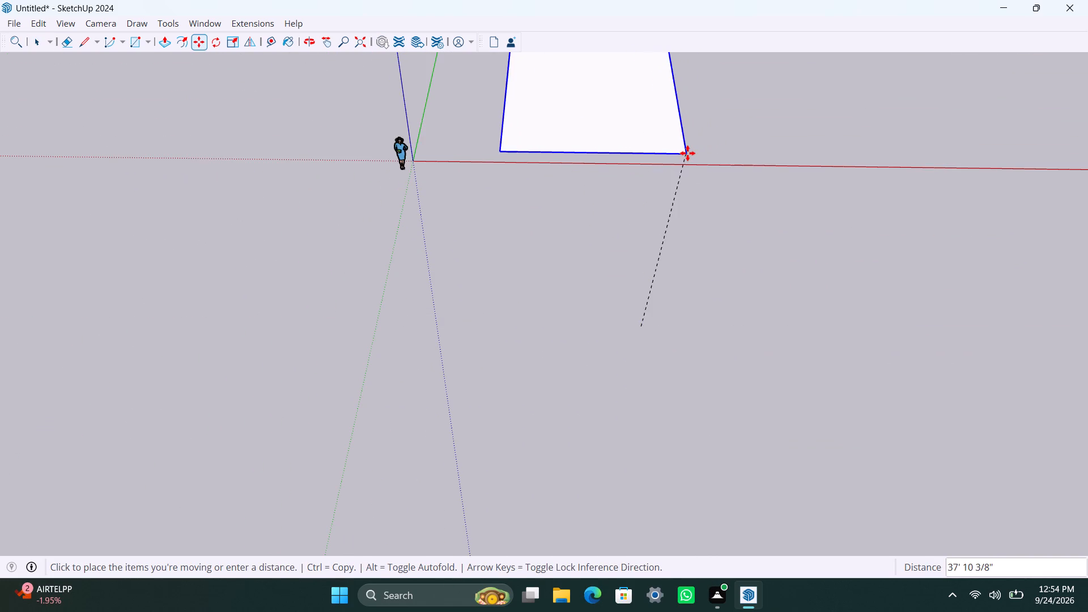
scroll(678, 167, down, 3)
middle_drag(560, 239, 616, 516)
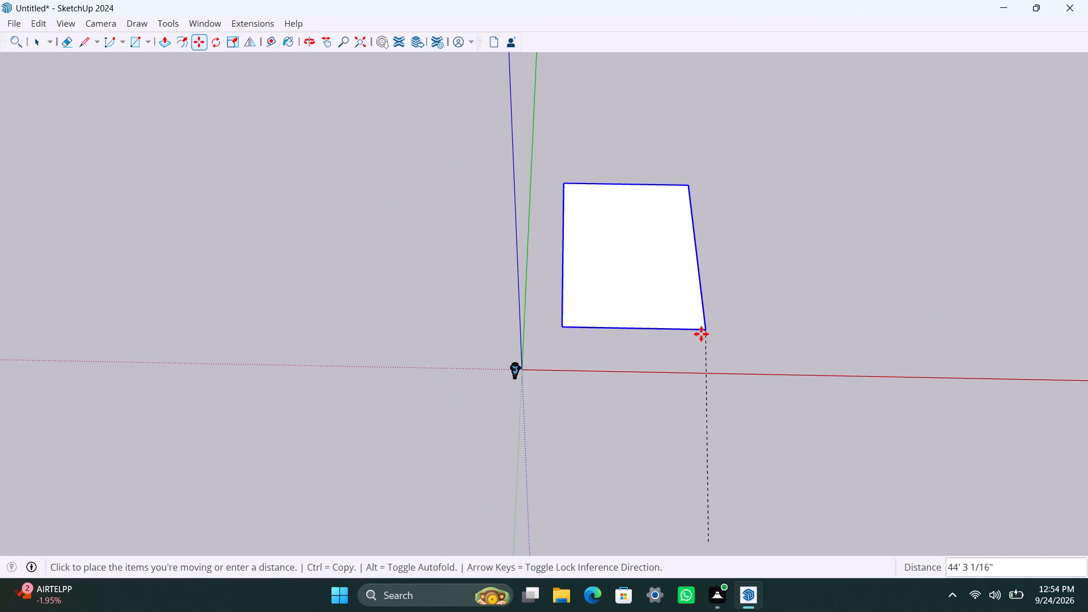
click(701, 335)
key(space)
drag(743, 341, 737, 339)
Open the floor group and offset the face's boundary inward by 4.5" for the outer wall thickness.
scroll(611, 328, up, 2)
middle_drag(601, 331, 553, 504)
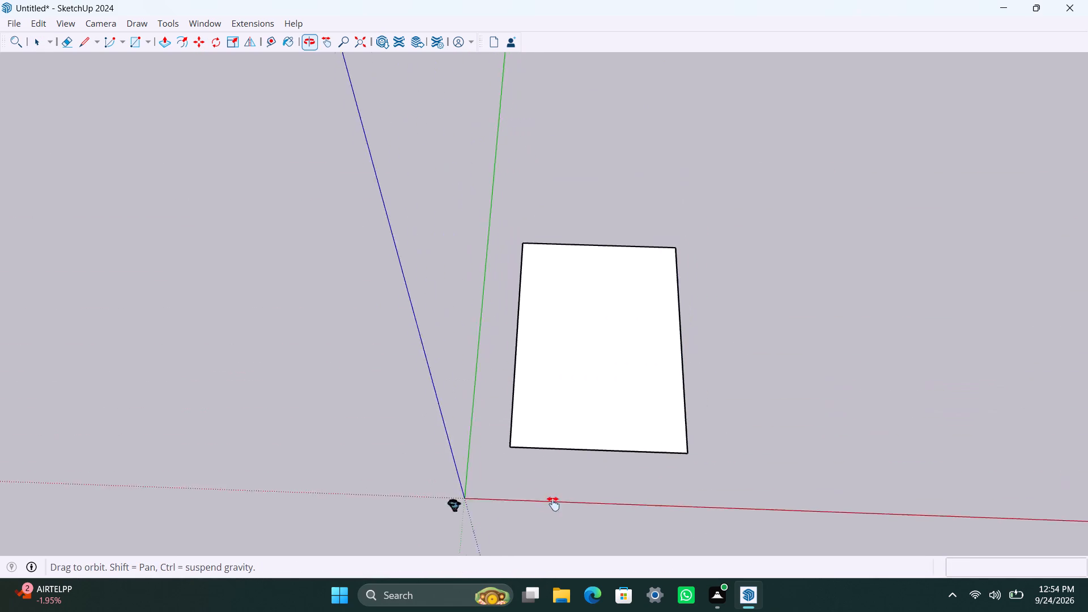
middle_drag(553, 504, 548, 515)
double_click(546, 435)
click(541, 419)
key(f)
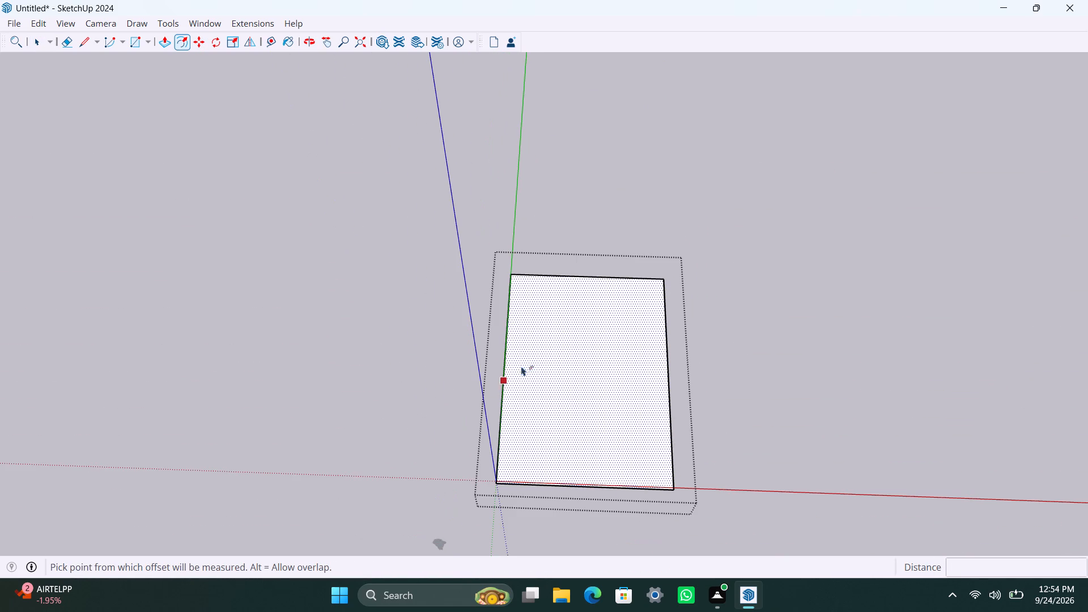
click(519, 353)
text(4.5")
key(Return)
key(space)
Push/Pull the 4.5" perimeter strip up to a wall height of 10' and leave the group.
scroll(522, 422, up, 9)
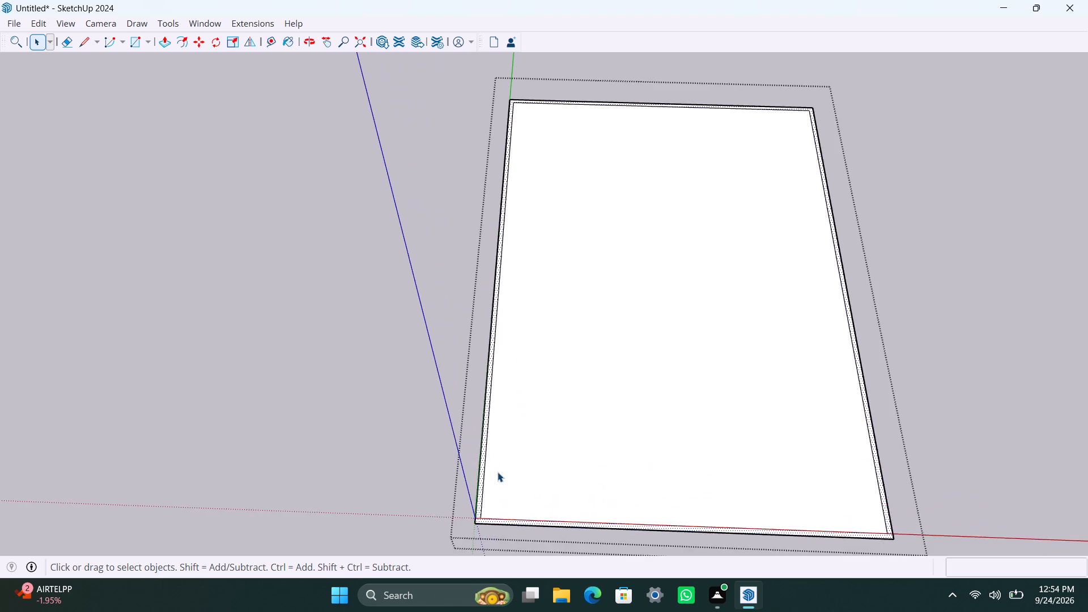
scroll(498, 472, up, 2)
key(p)
drag(475, 487, 476, 477)
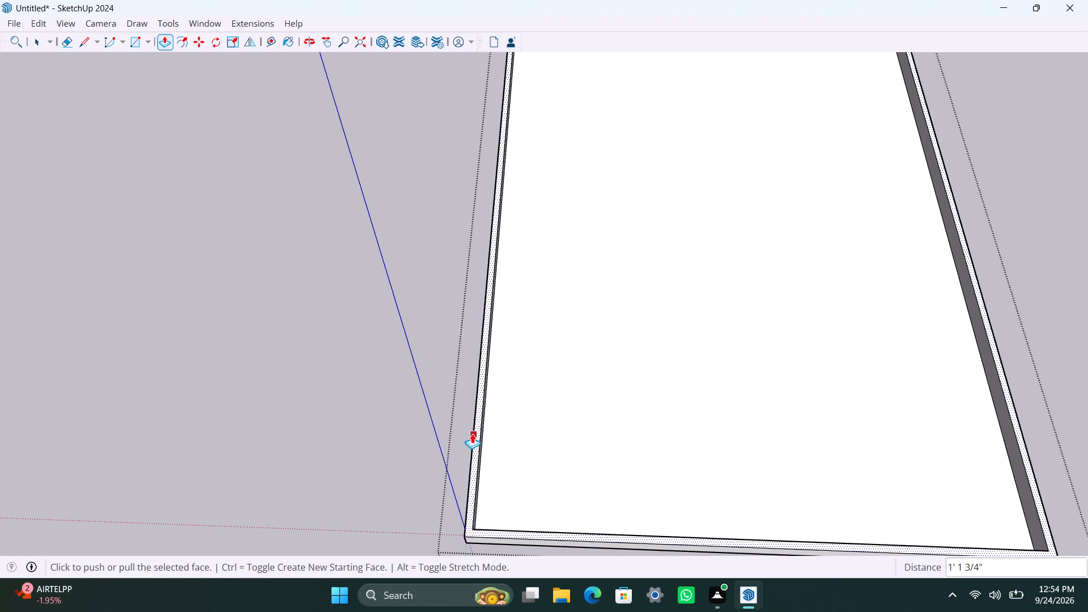
text(10')
key(Return)
key(space)
scroll(470, 389, down, 9)
click(990, 260)
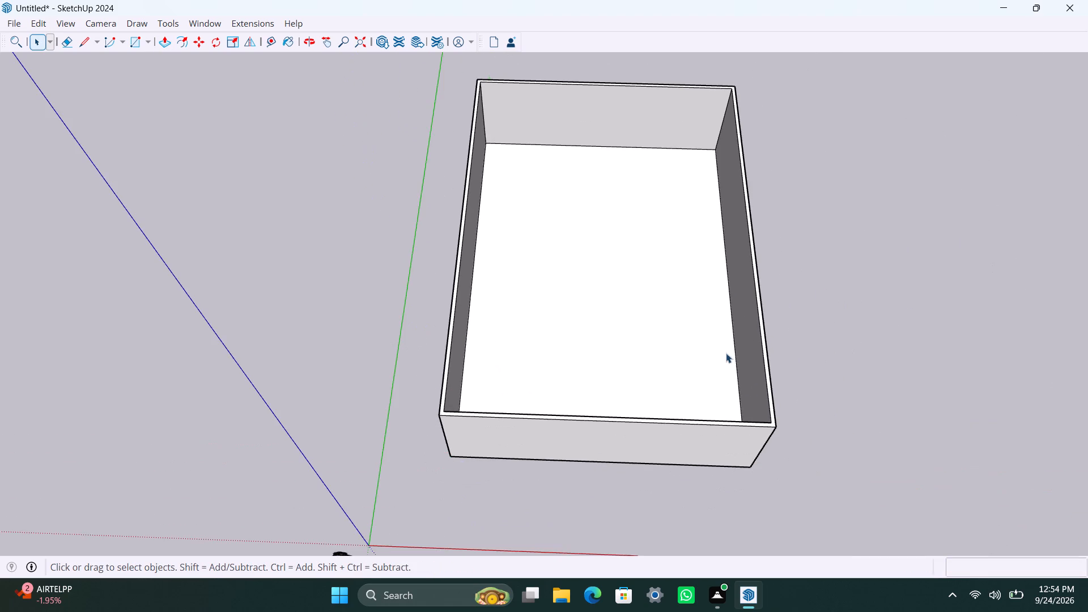
scroll(705, 371, down, 2)
shift+middle_drag(640, 394, 635, 452)
Save the model as 1457sqft in the sketch up folder inside Documents > internship.
key(ctrl+s)
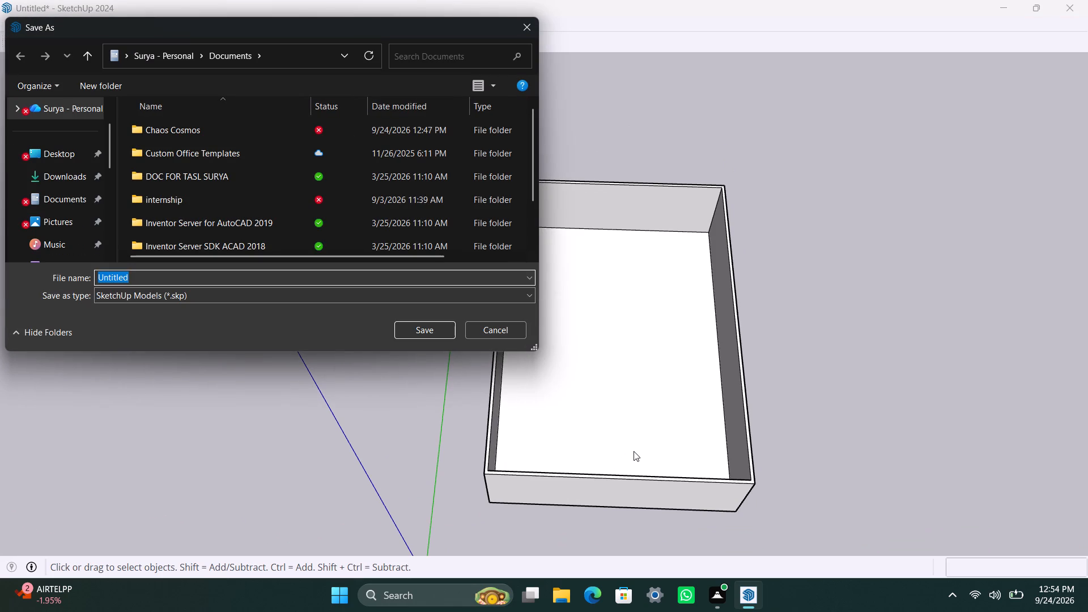
text(1457s)
text(qft)
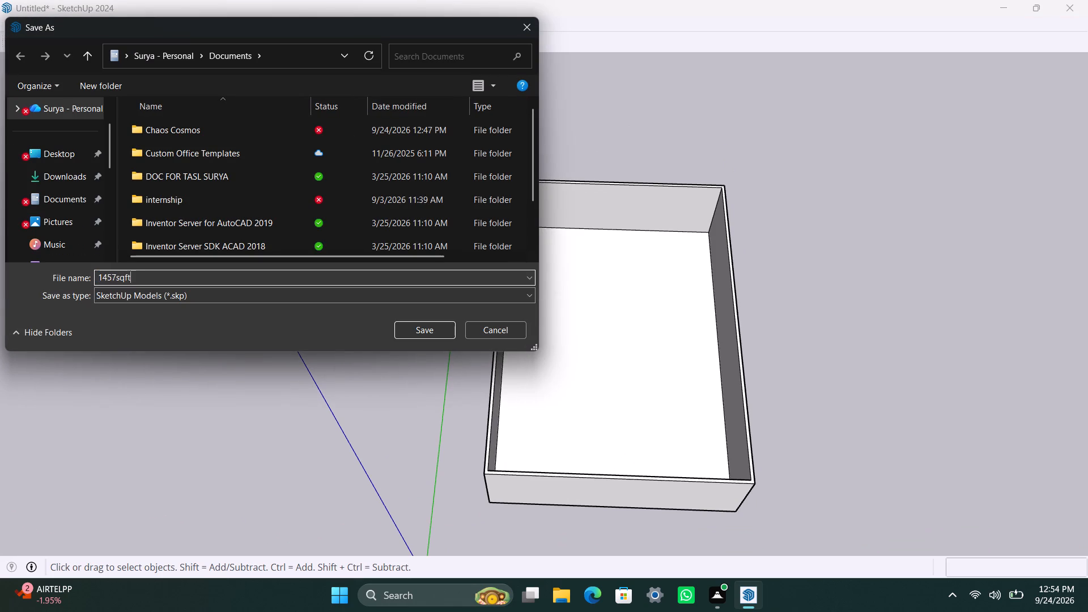
double_click(282, 199)
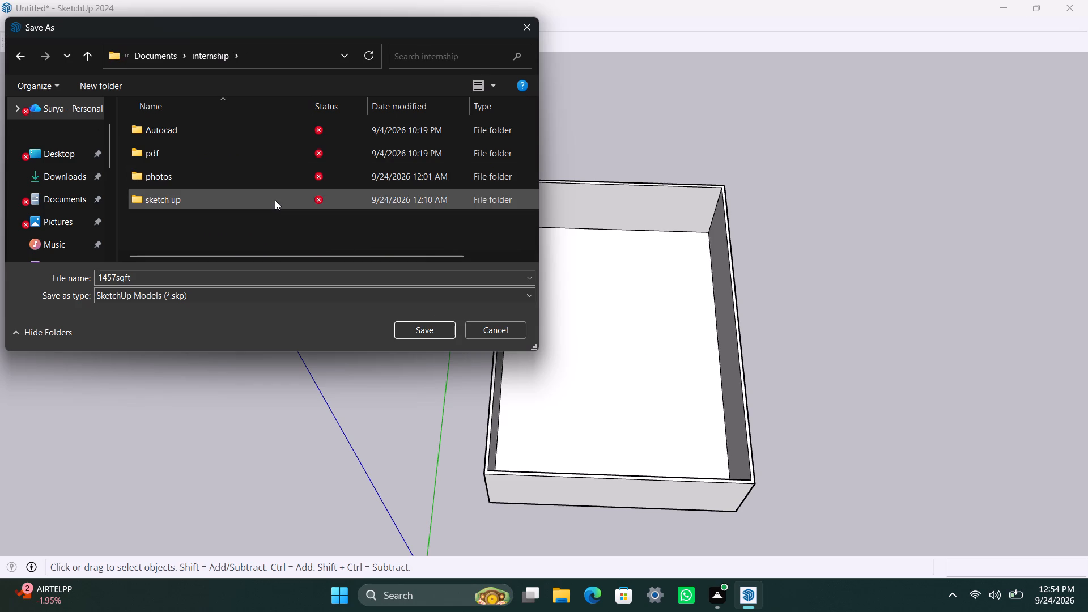
double_click(275, 200)
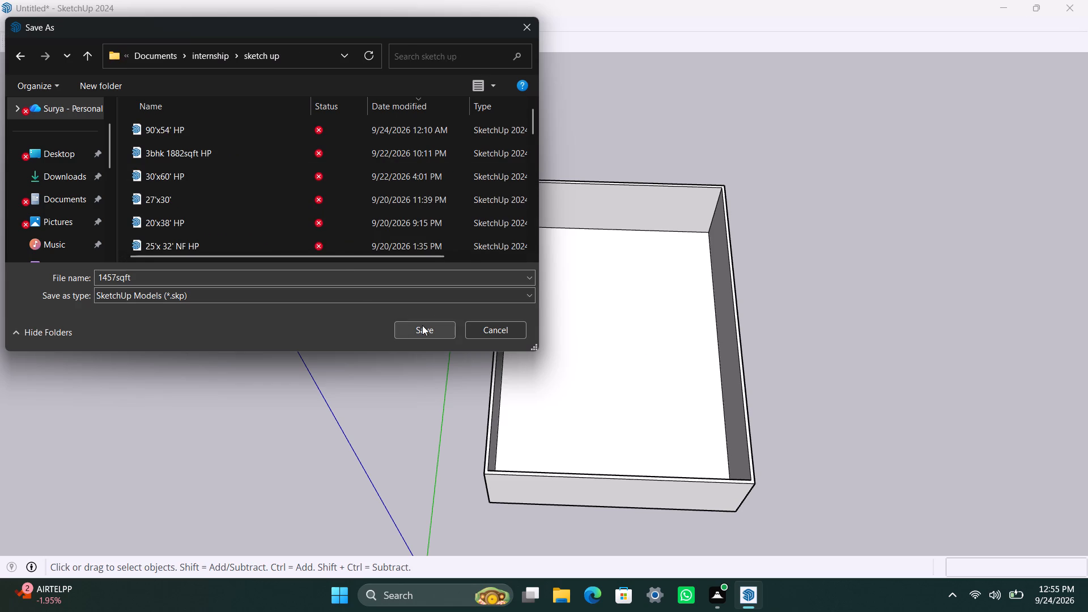
click(422, 329)
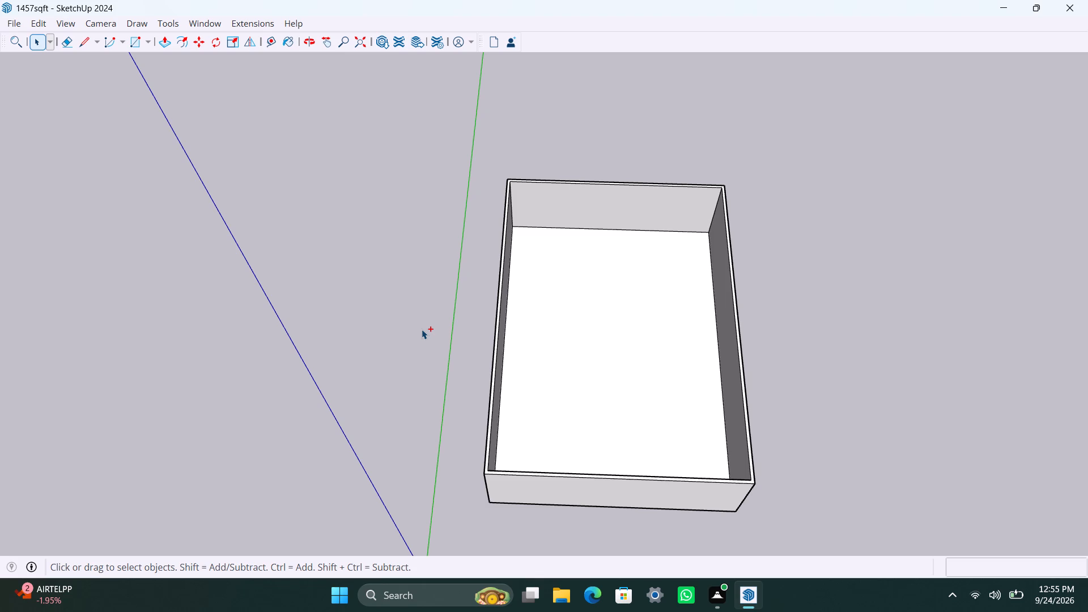
Inside the group, copy the far wall's vertical corner edge nearest the green axis 9' along the wall, and copy that line 4.5" further.
scroll(512, 253, up, 3)
middle_drag(581, 314, 552, 337)
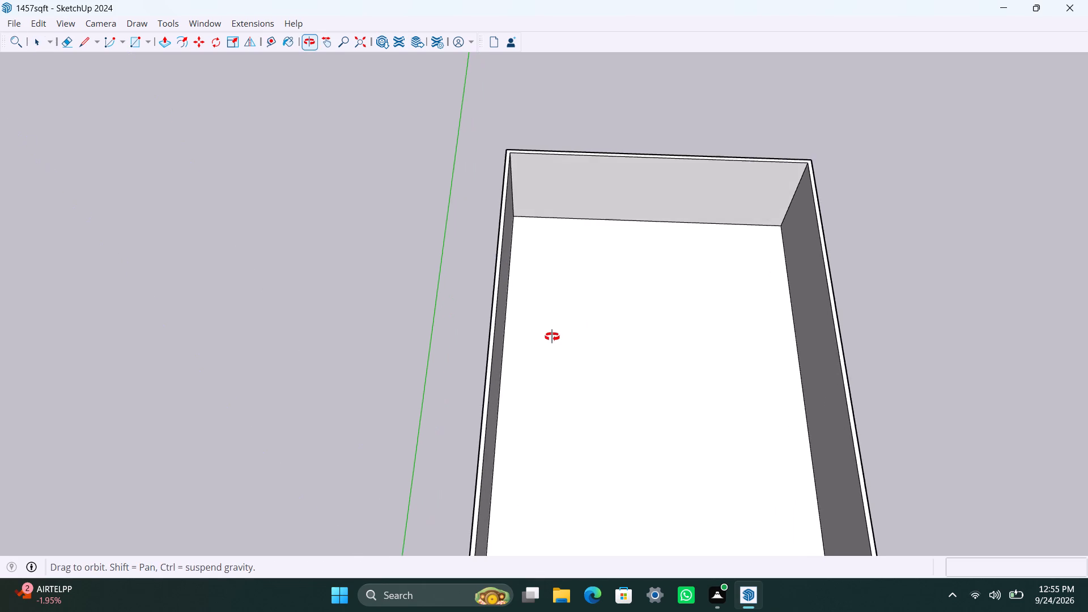
middle_drag(552, 337, 552, 338)
shift+middle_drag(545, 350, 466, 543)
scroll(466, 407, up, 5)
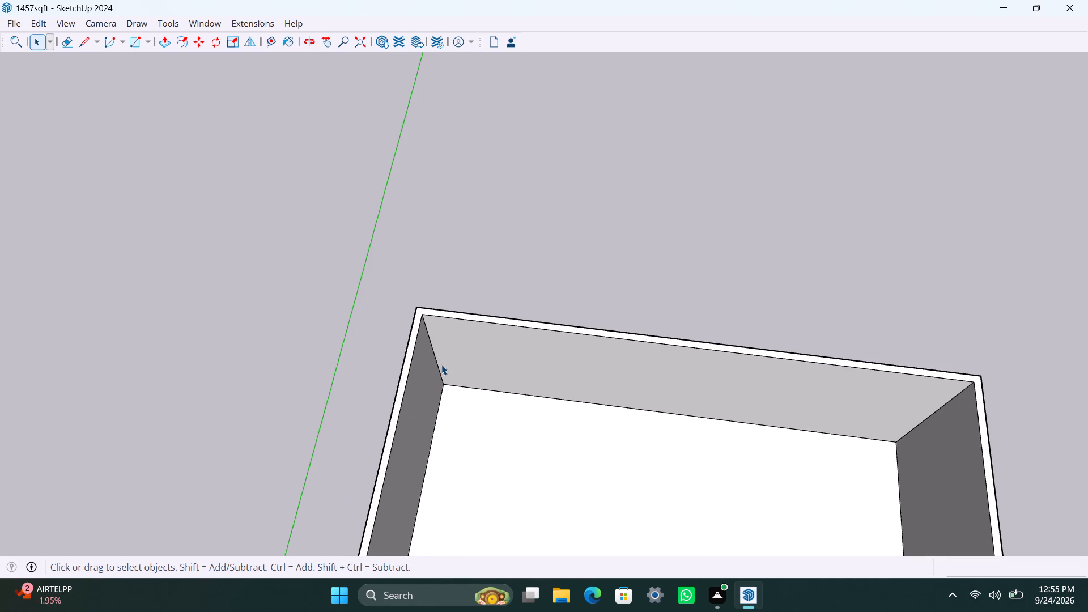
click(440, 369)
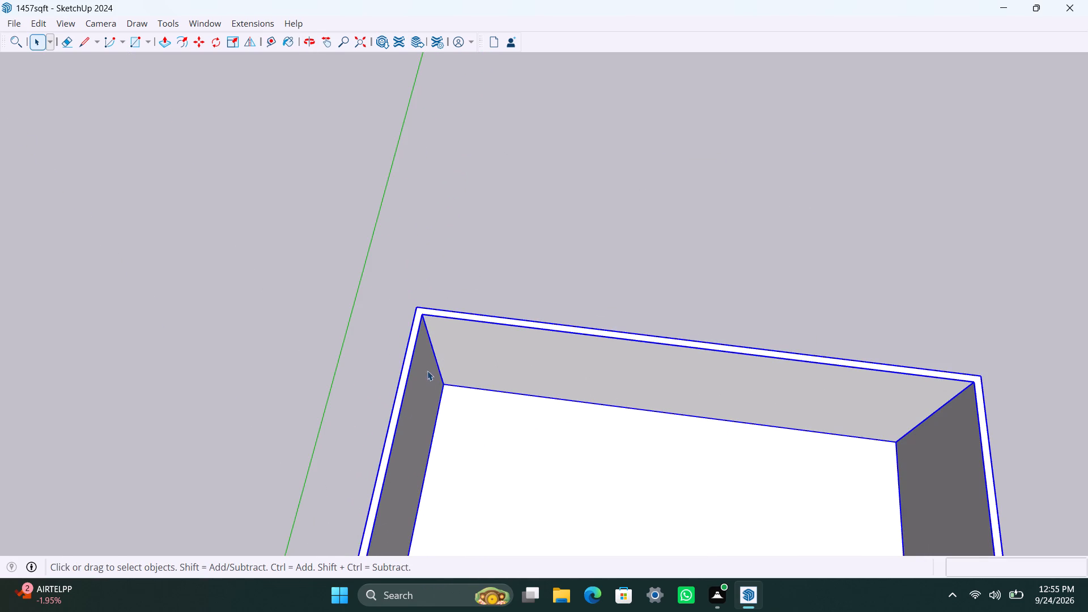
double_click(437, 363)
click(437, 362)
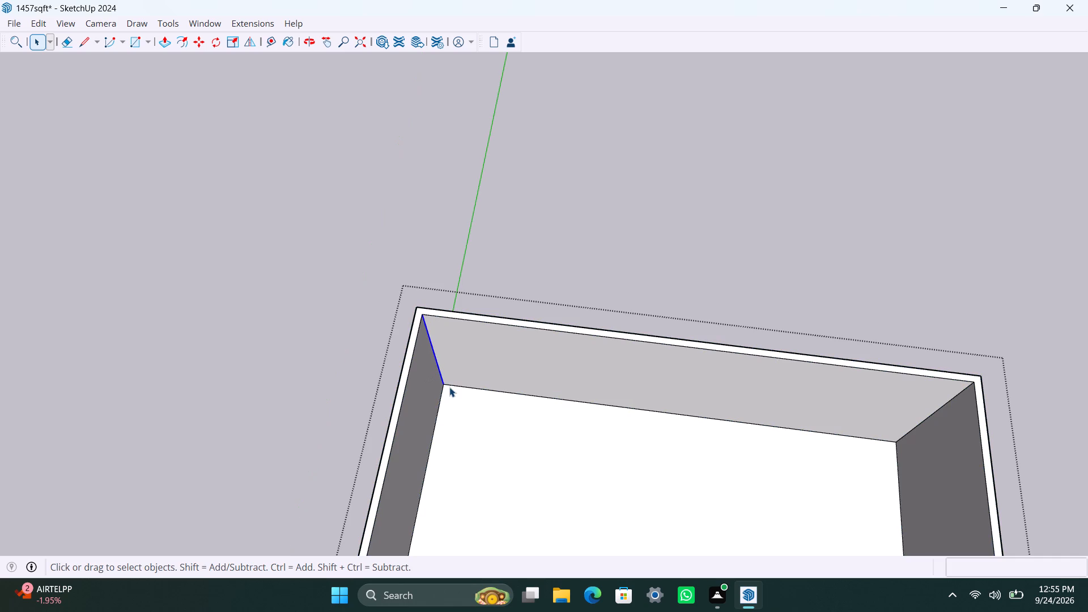
key(m)
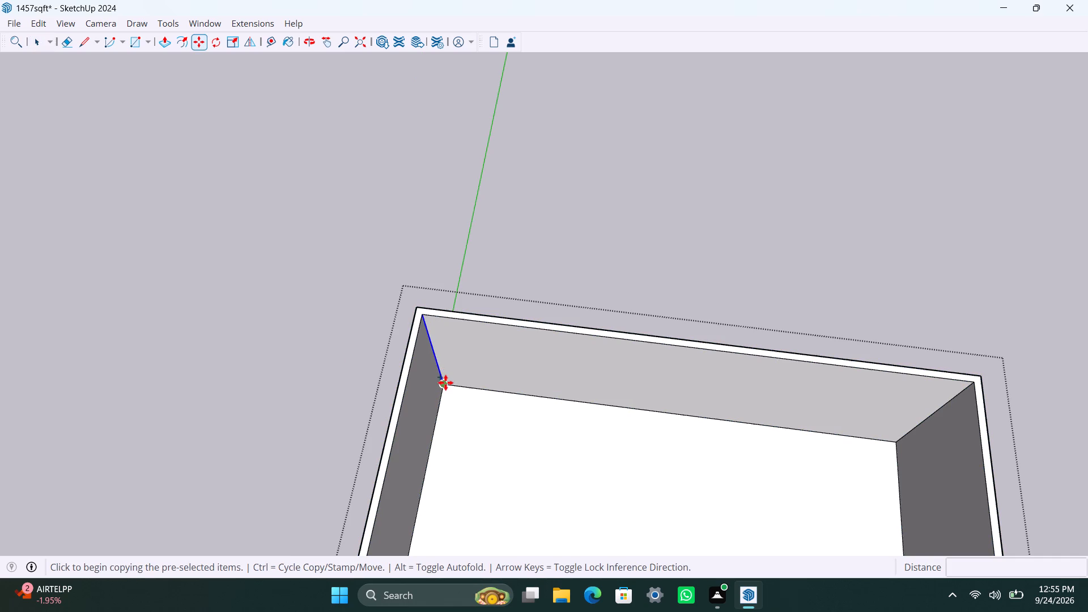
click(445, 382)
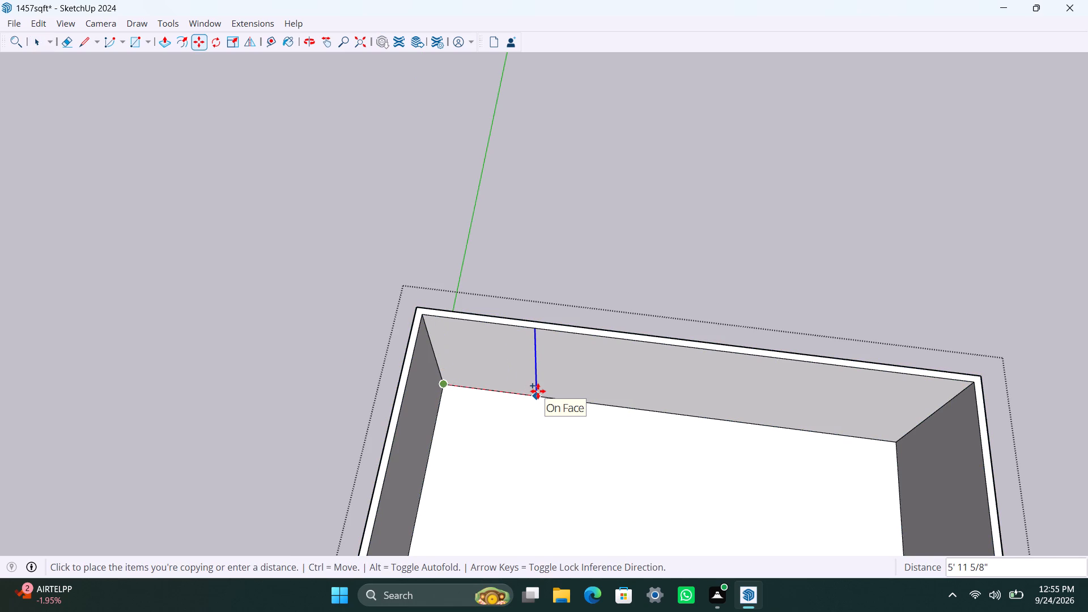
text(9')
key(Return)
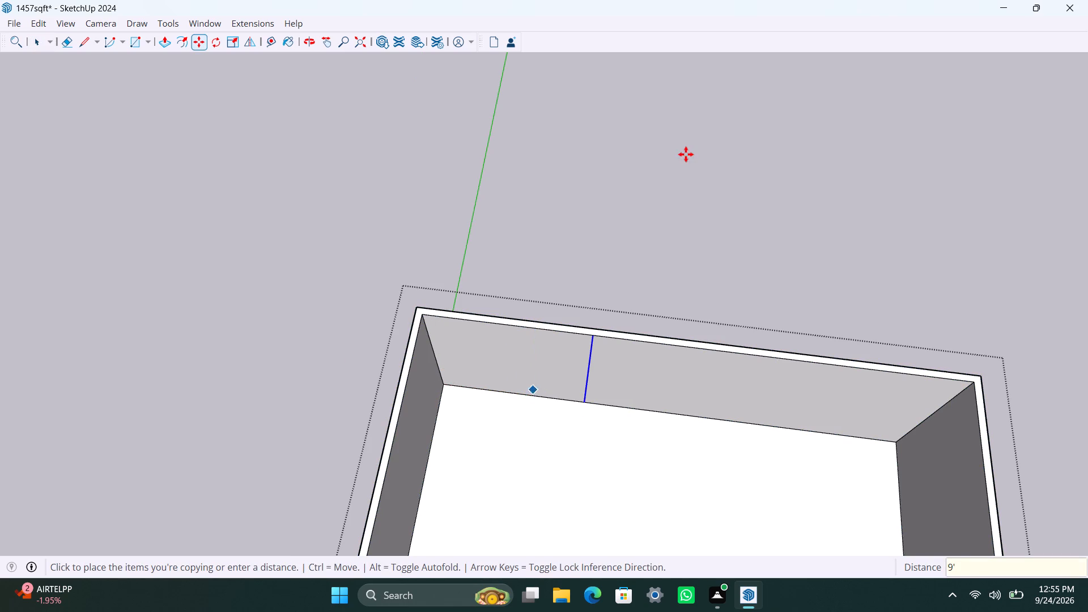
click(585, 403)
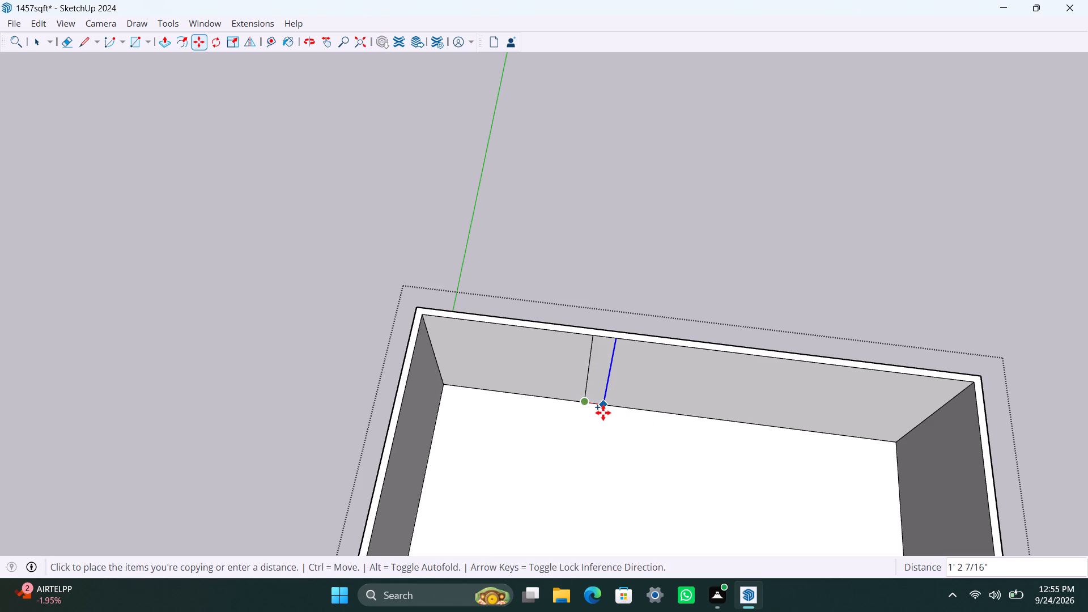
text(4.5"\)
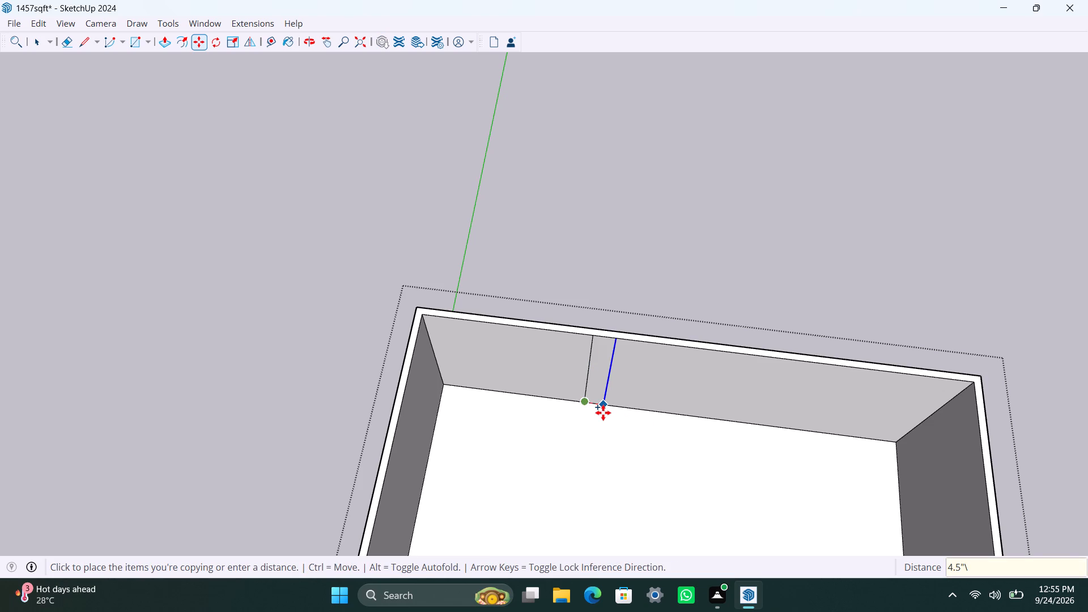
key(BackSpace)
key(Return)
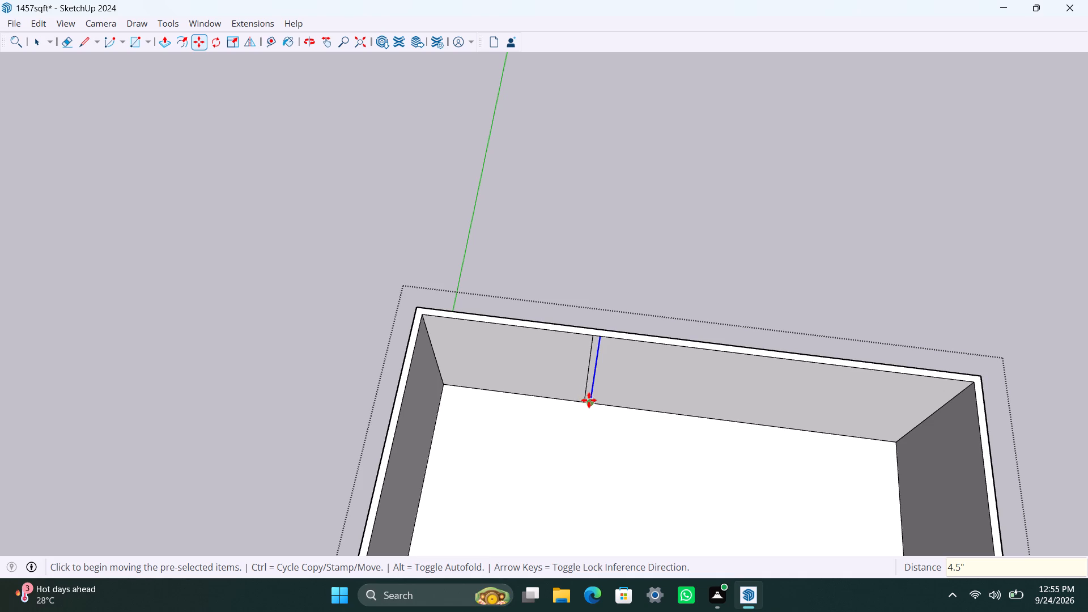
Copy the latest vertical line 6'6" further along the far wall, and copy that one another 4.5" for the second partition thickness.
click(589, 400)
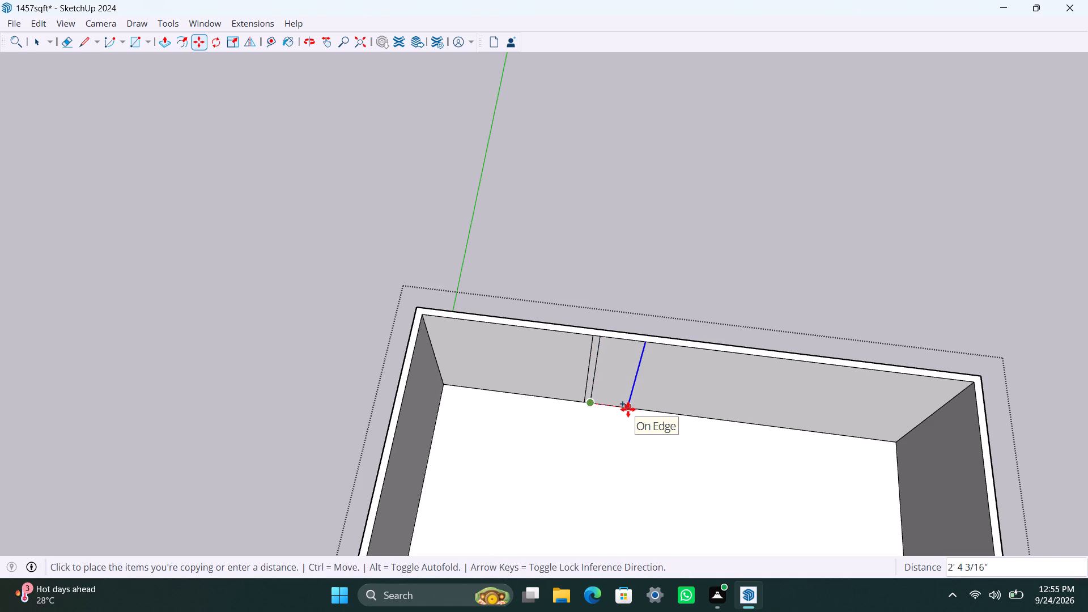
text(6'6")
key(Return)
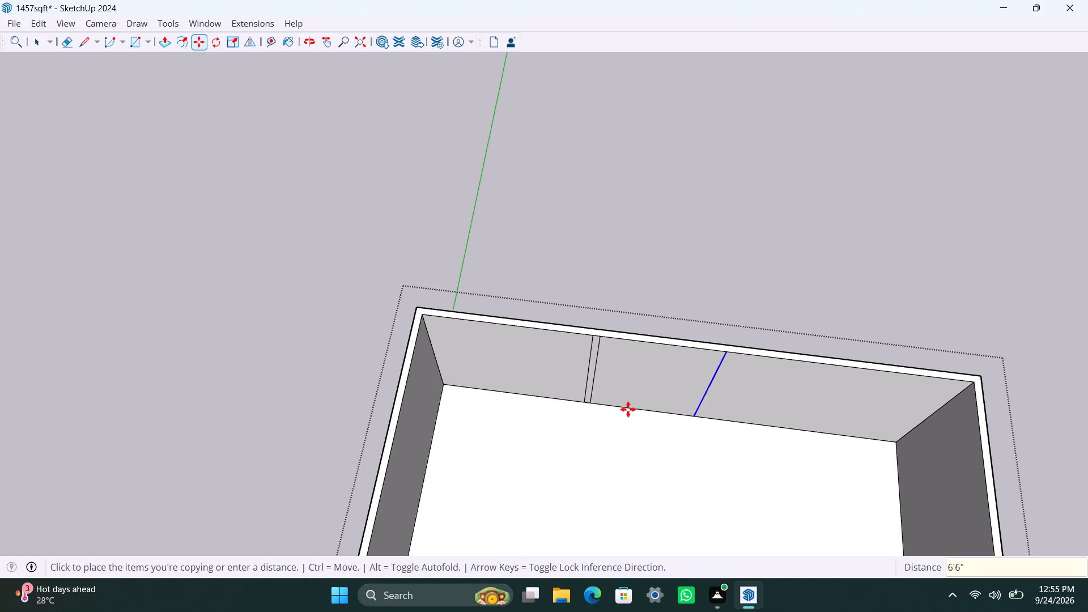
click(695, 414)
text(4.5")
key(Return)
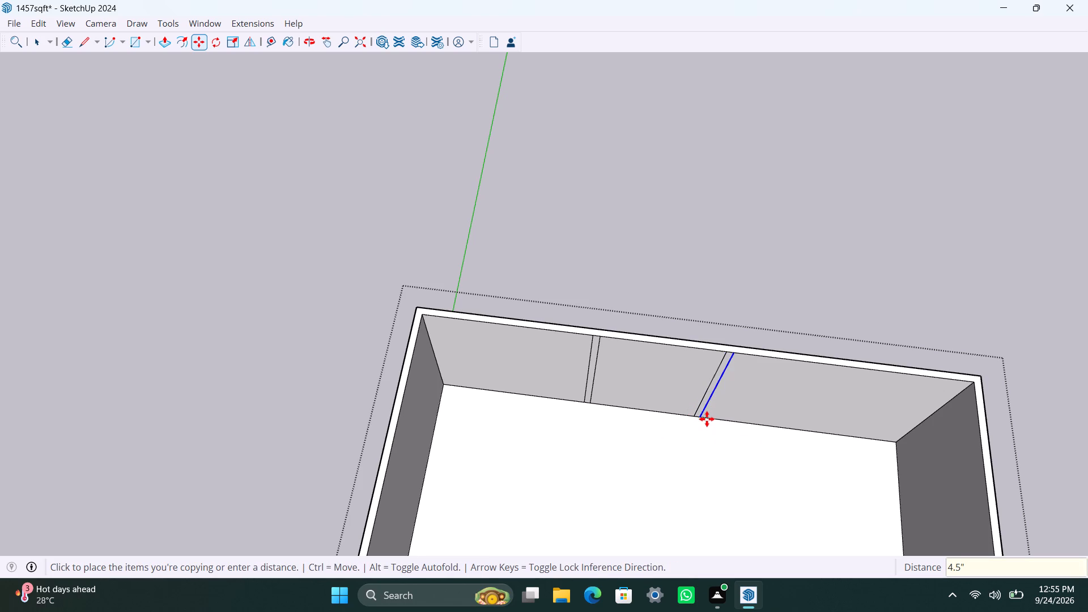
Copy the latest vertical line 12' further along the far wall, toward its far corner.
click(703, 415)
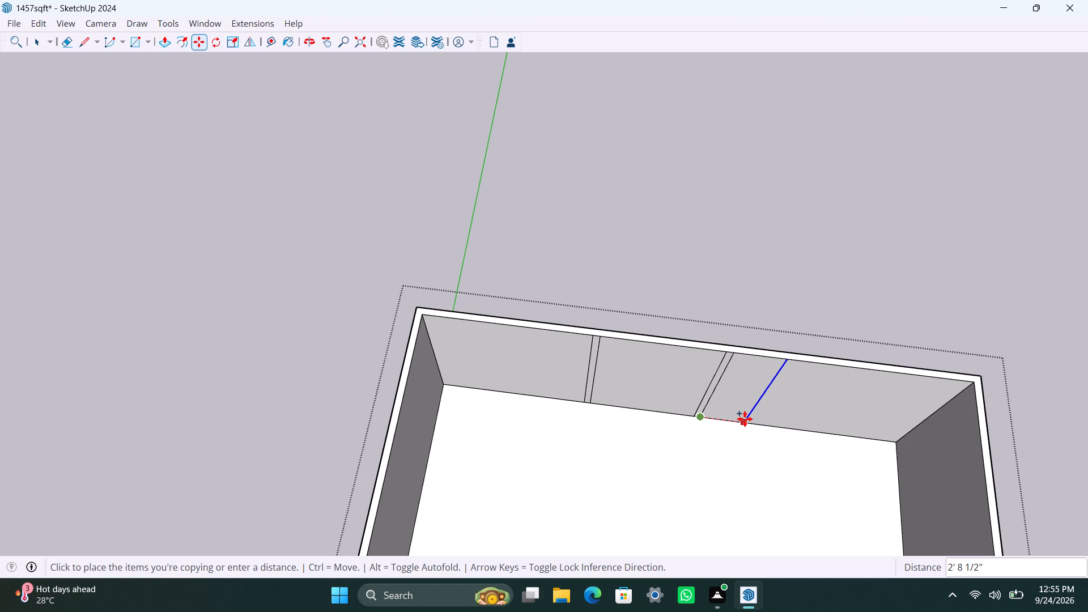
text(12)
key(apostrophe)
key(Return)
key(space)
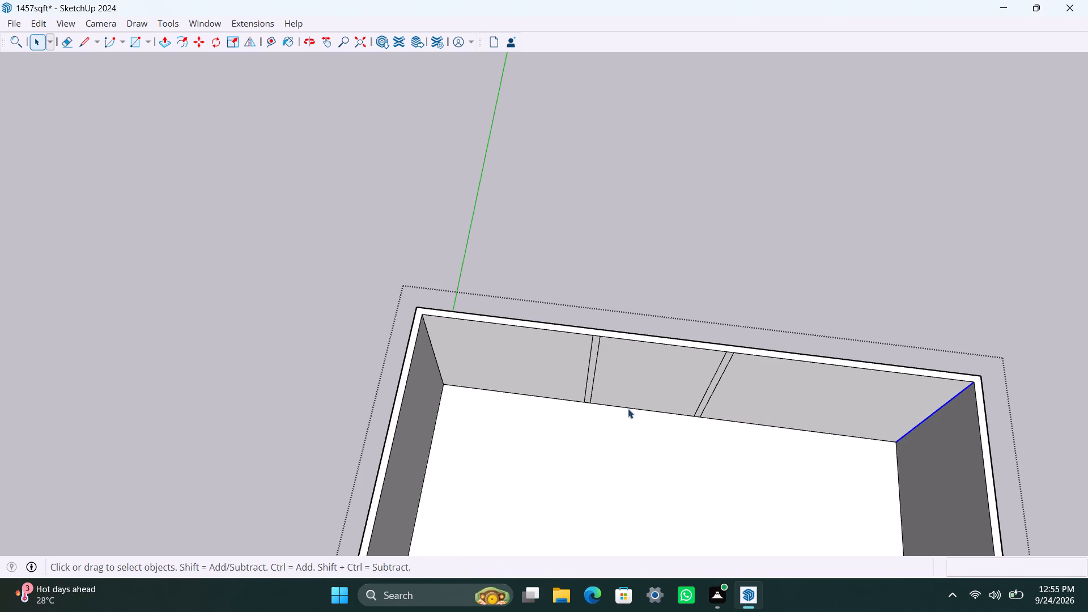
Push/Pull the first 4.5" strip on the far wall 10' into the room as a partition wall.
scroll(588, 395, up, 3)
click(588, 390)
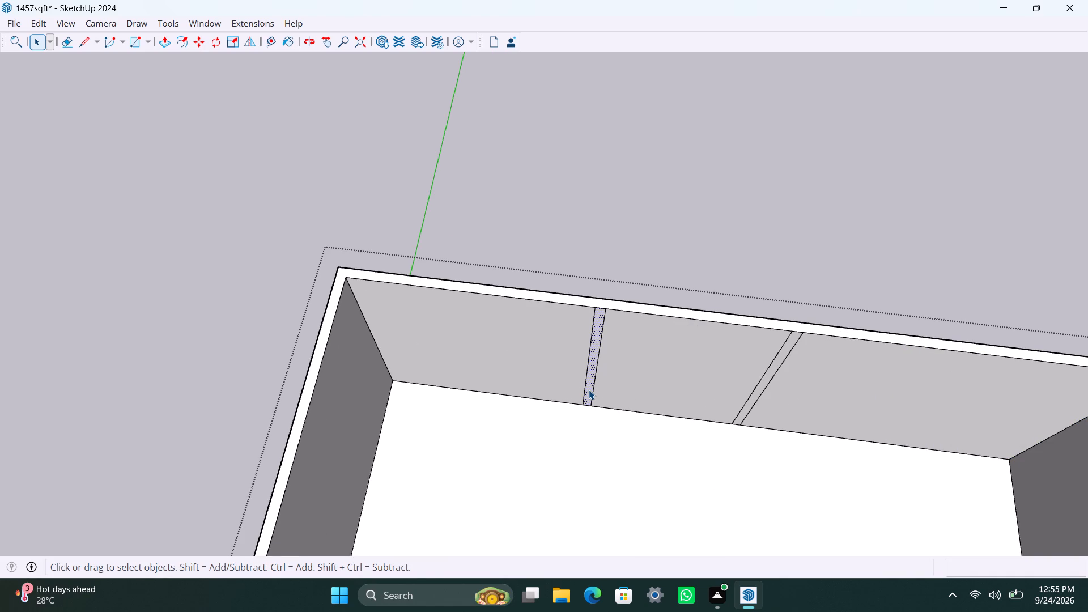
key(p)
drag(589, 390, 579, 487)
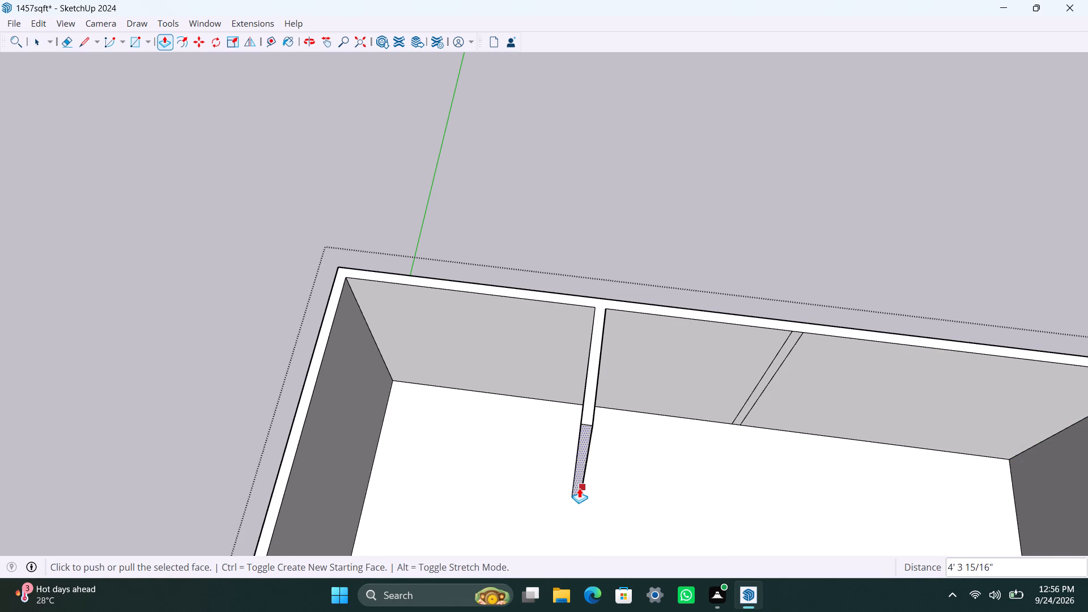
text(10')
key(Return)
Extend the free end face of the first partition by another 4.5" with Push/Pull.
scroll(579, 485, down, 9)
shift+middle_drag(584, 454, 584, 447)
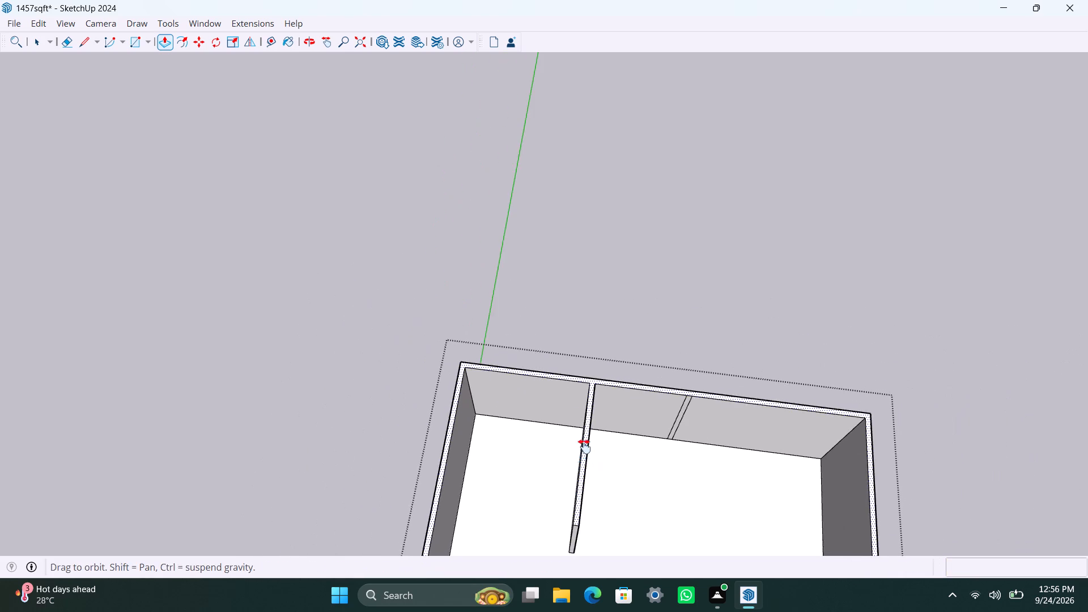
shift+middle_drag(584, 447, 584, 301)
scroll(582, 397, up, 6)
click(567, 377)
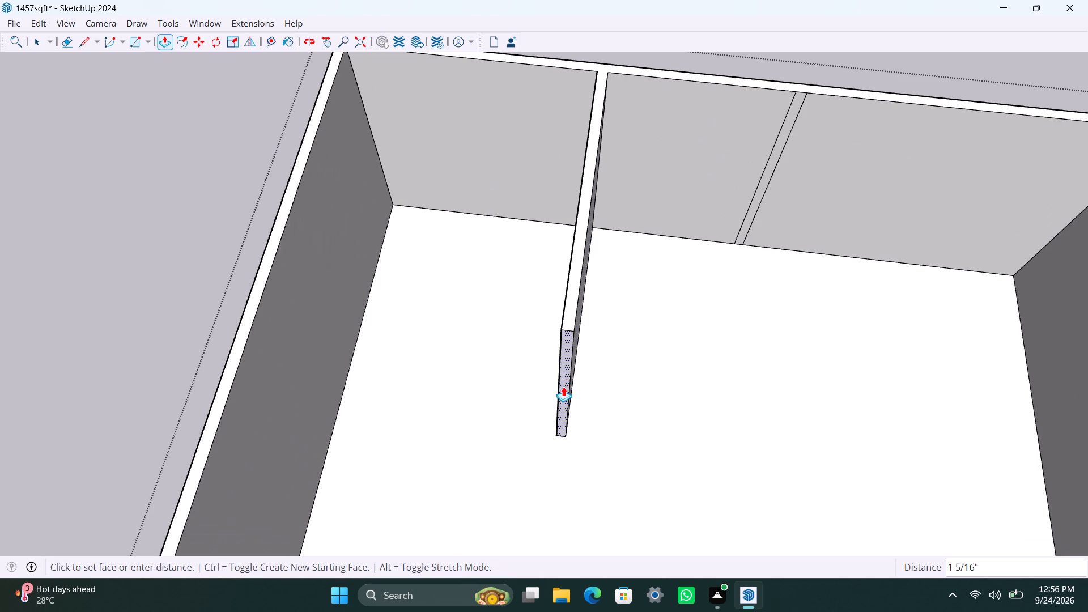
text(4.5")
key(Return)
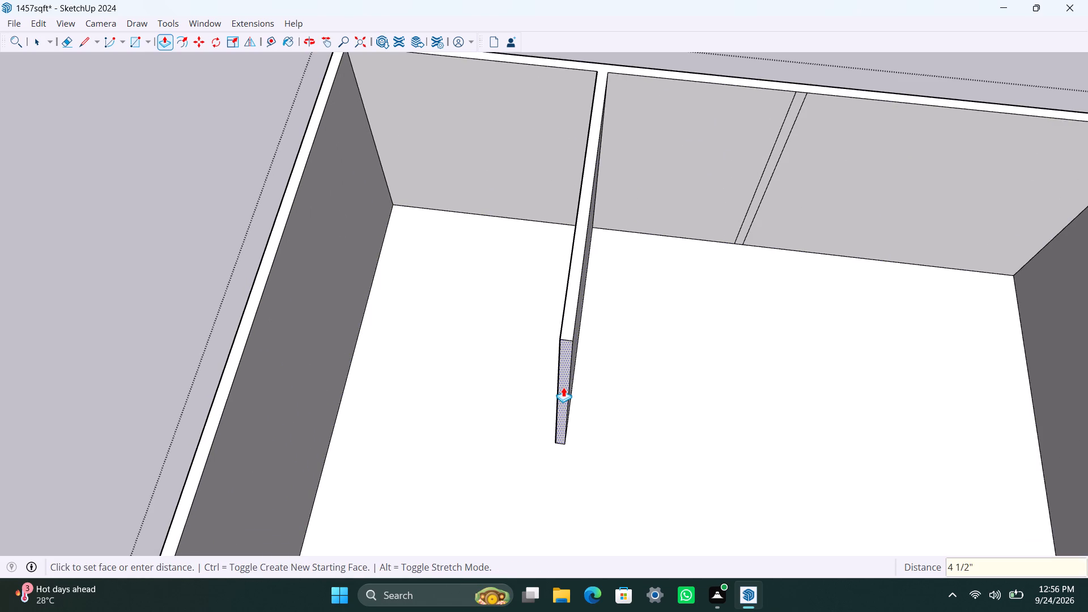
key(space)
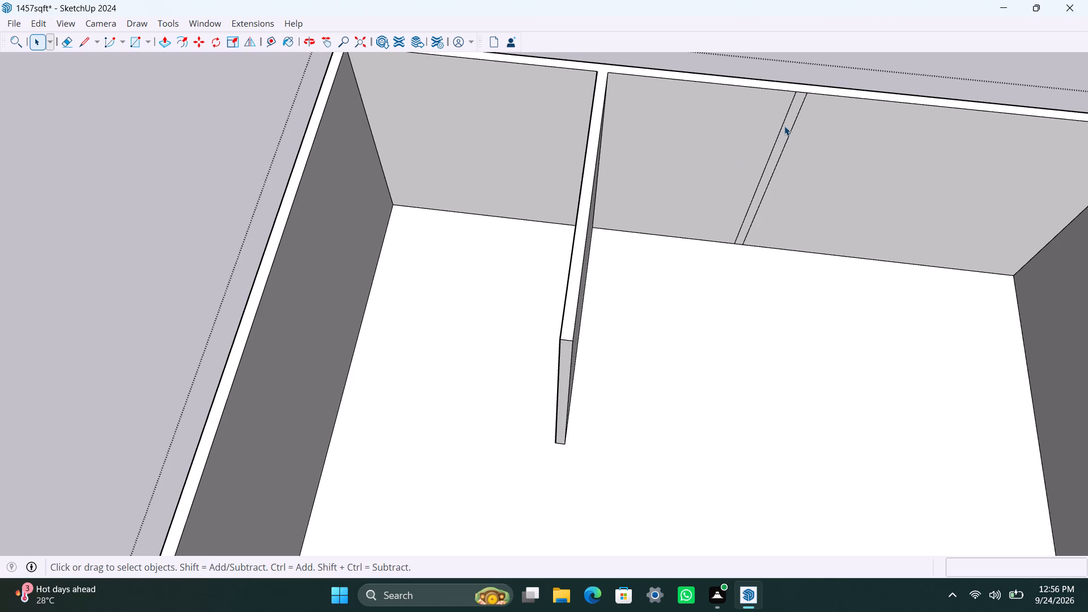
Push/Pull the second 4.5" strip on the far wall 6'6" into the room as a partition wall.
click(784, 133)
key(p)
drag(784, 133, 784, 140)
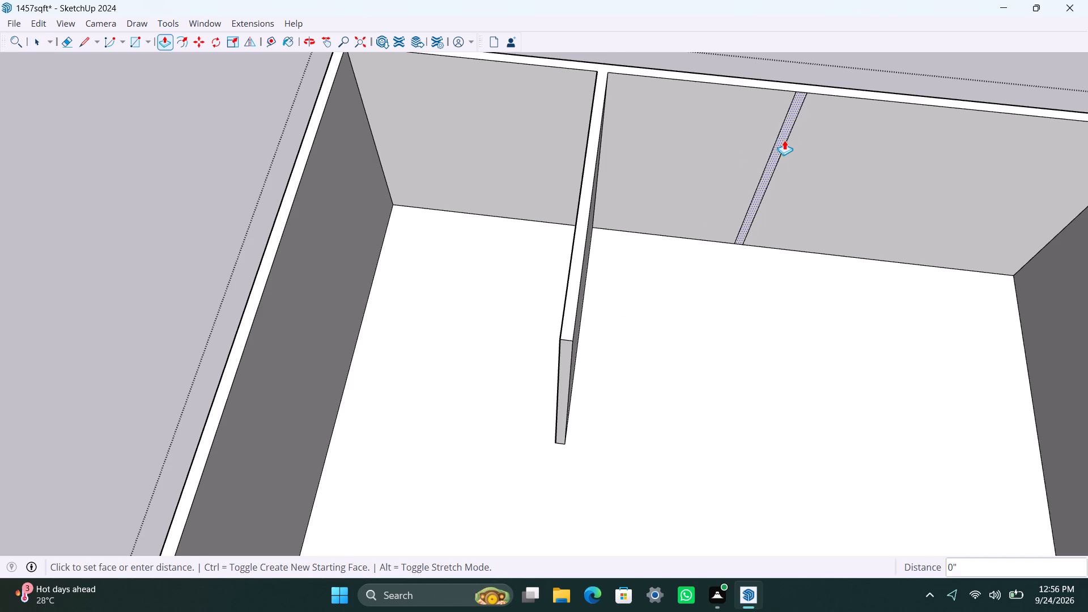
drag(784, 140, 751, 292)
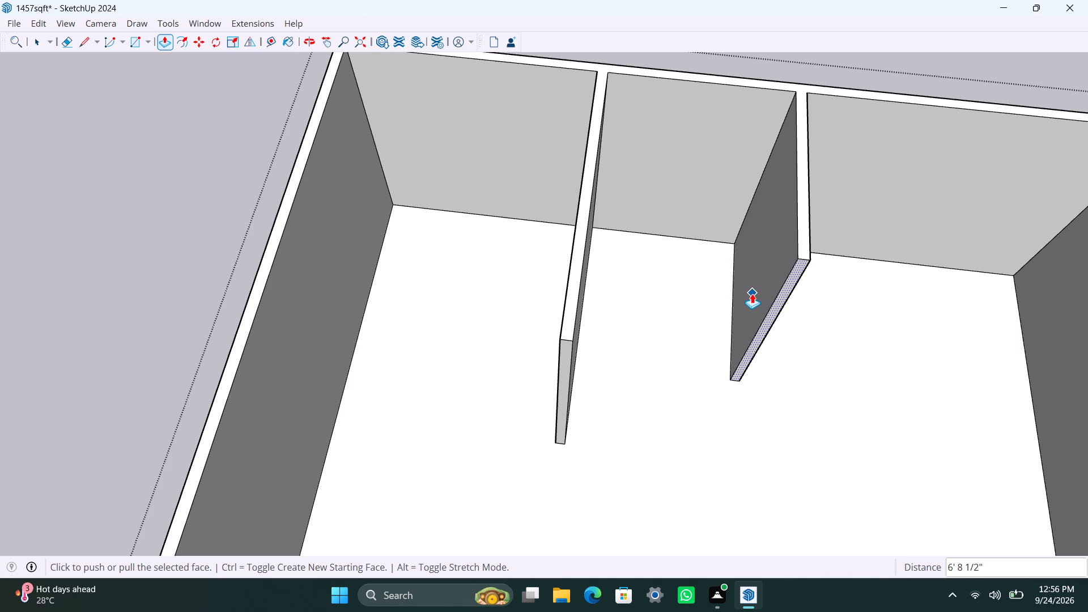
text(6'6")
key(Return)
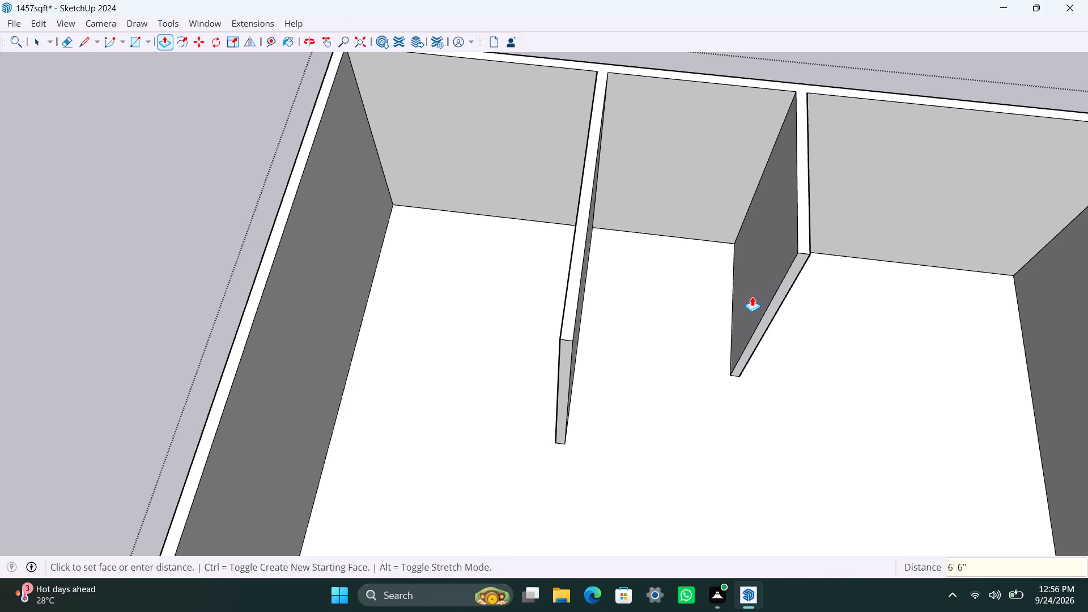
Extend the free end face of the second partition by another 4.5" with Push/Pull.
click(770, 314)
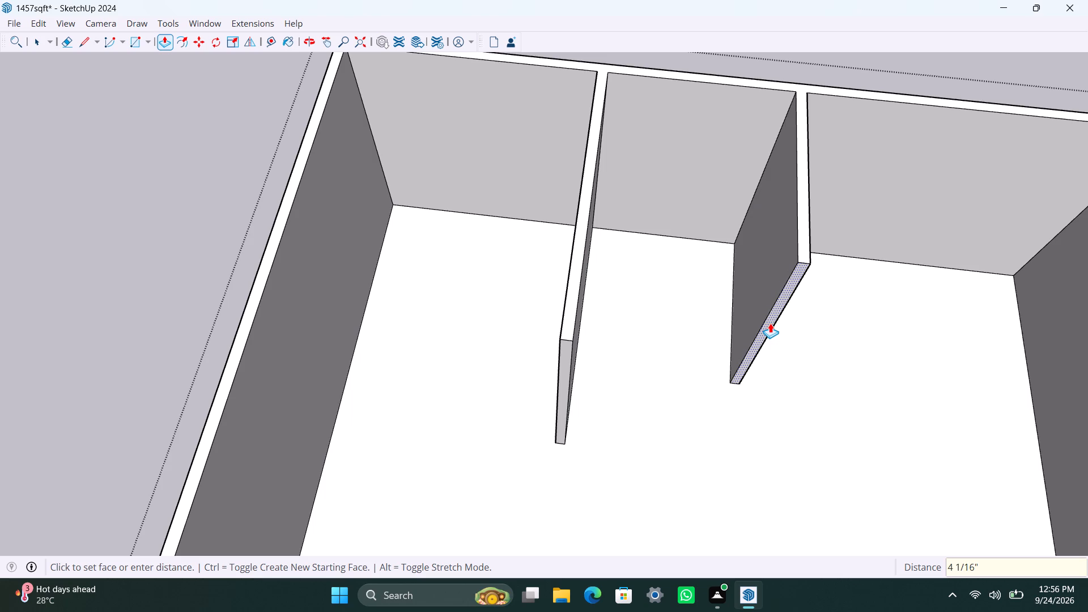
text(4.5")
key(Return)
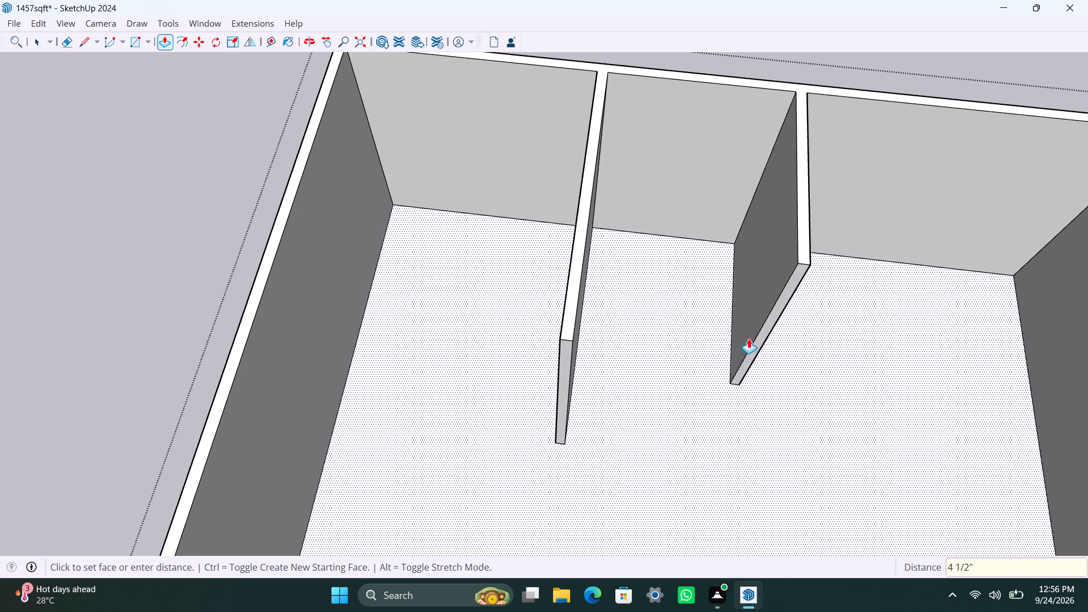
key(space)
Select the vertical edge at the second partition's free end, on the side facing the first partition.
scroll(701, 414, down, 2)
middle_drag(704, 429, 848, 462)
scroll(739, 303, up, 1)
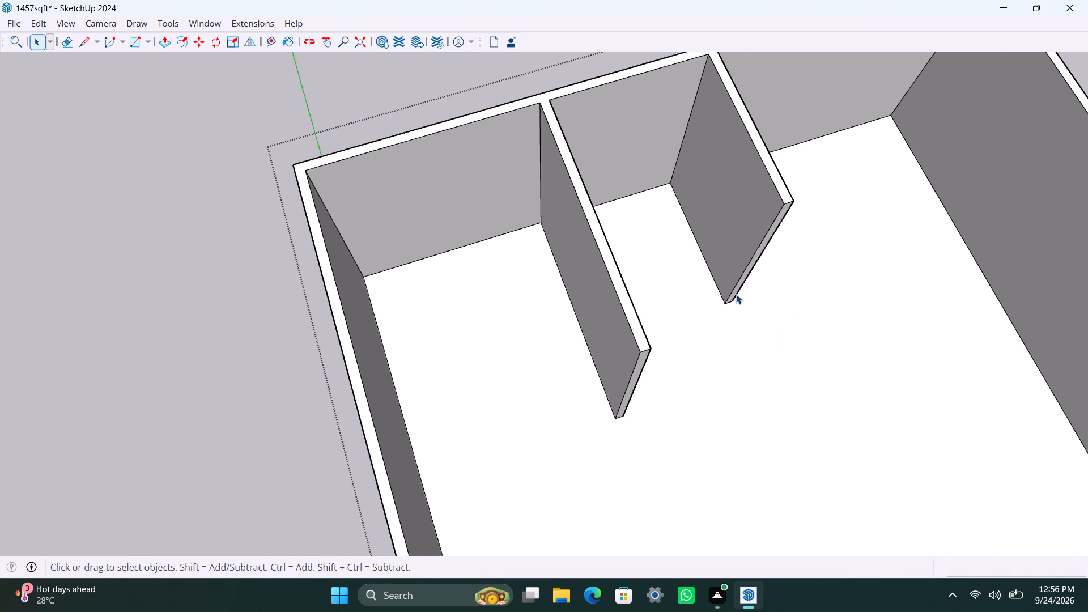
scroll(736, 294, up, 3)
click(735, 283)
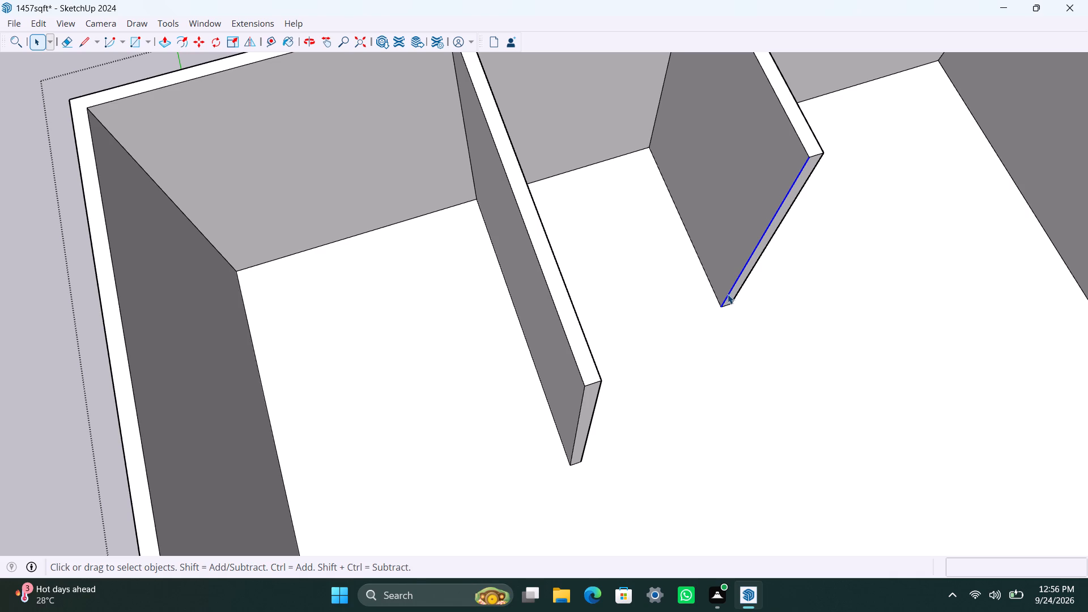
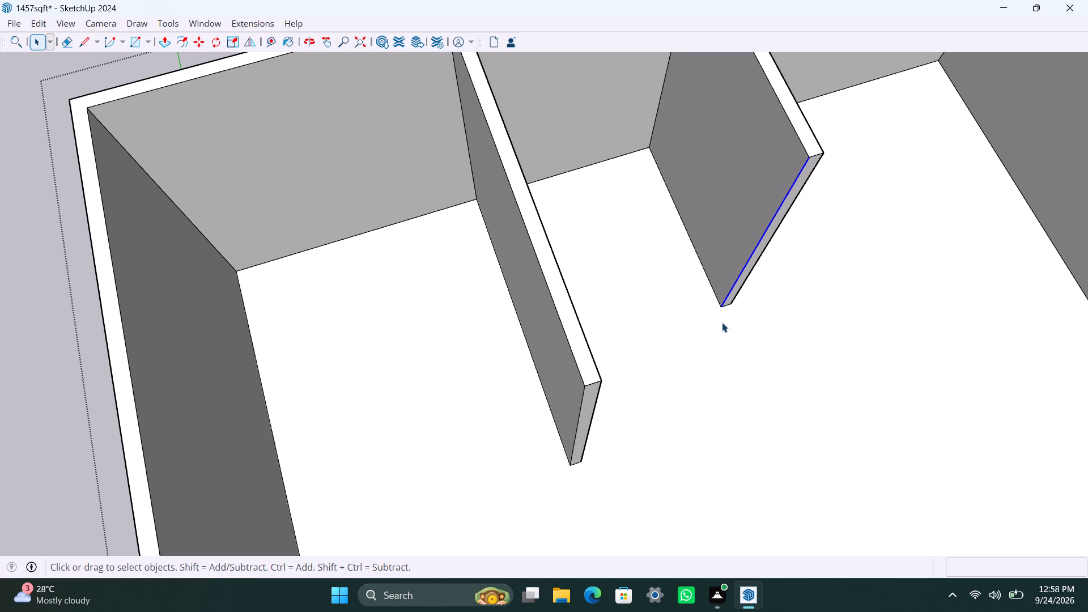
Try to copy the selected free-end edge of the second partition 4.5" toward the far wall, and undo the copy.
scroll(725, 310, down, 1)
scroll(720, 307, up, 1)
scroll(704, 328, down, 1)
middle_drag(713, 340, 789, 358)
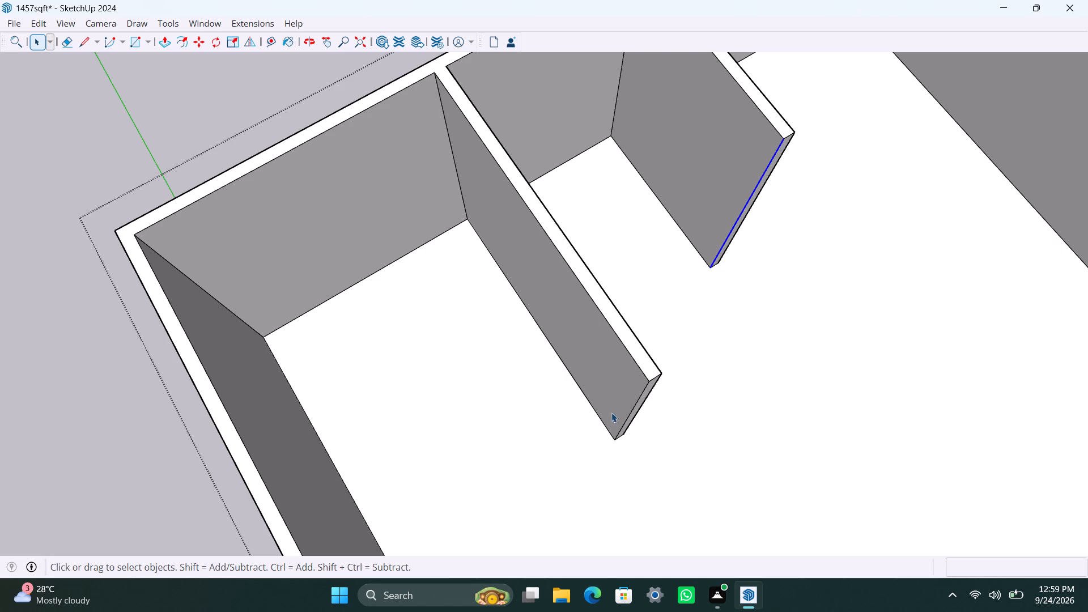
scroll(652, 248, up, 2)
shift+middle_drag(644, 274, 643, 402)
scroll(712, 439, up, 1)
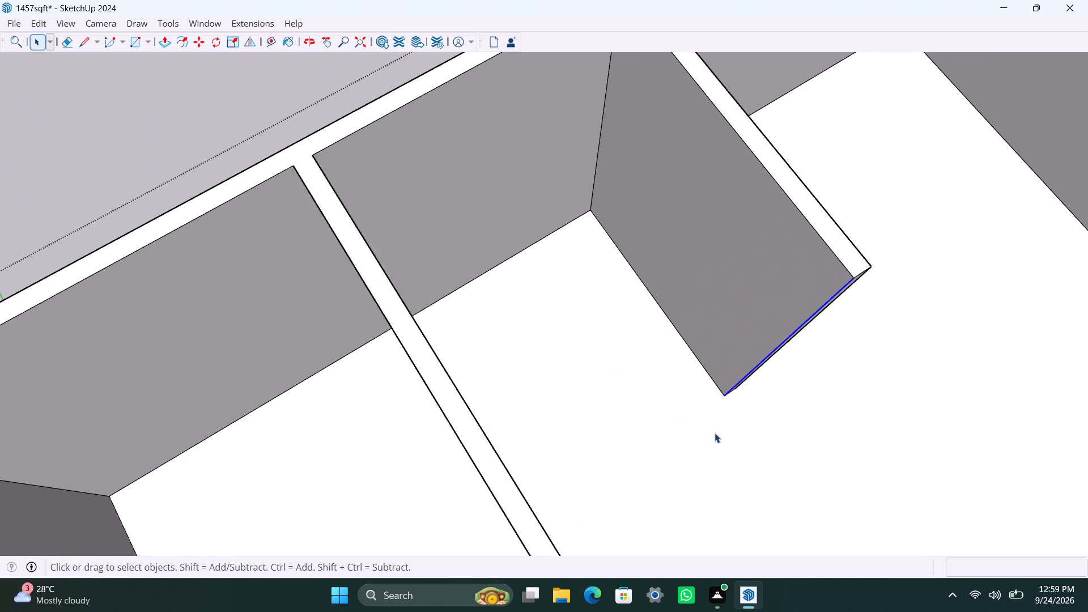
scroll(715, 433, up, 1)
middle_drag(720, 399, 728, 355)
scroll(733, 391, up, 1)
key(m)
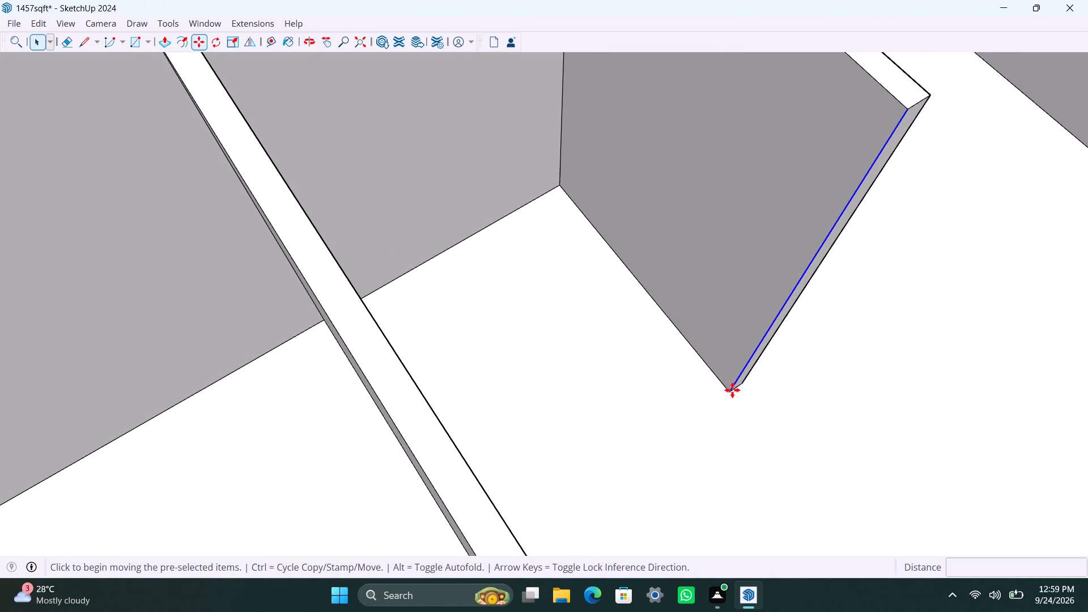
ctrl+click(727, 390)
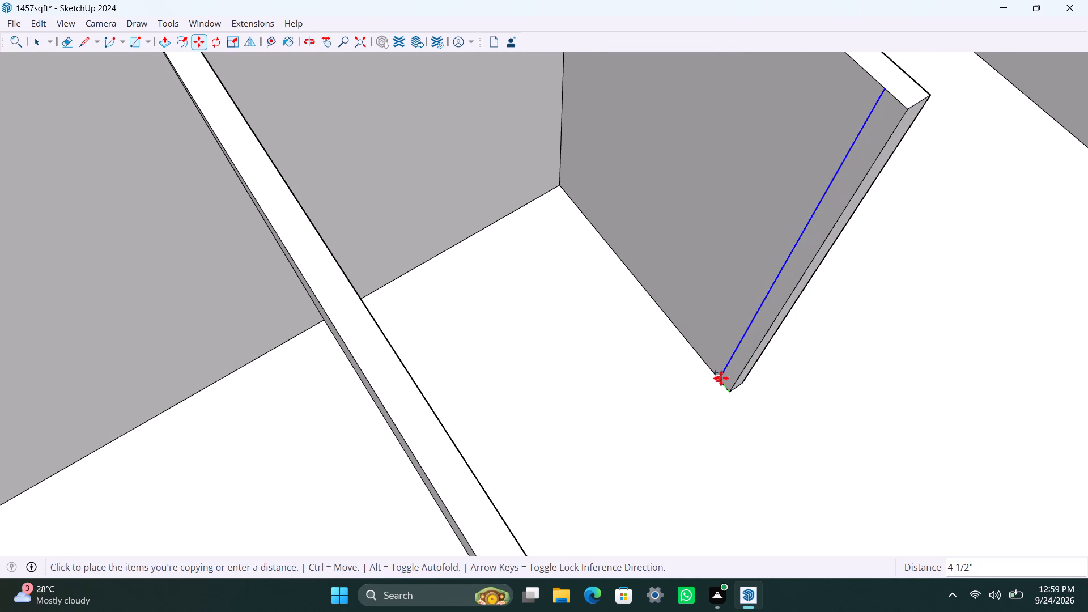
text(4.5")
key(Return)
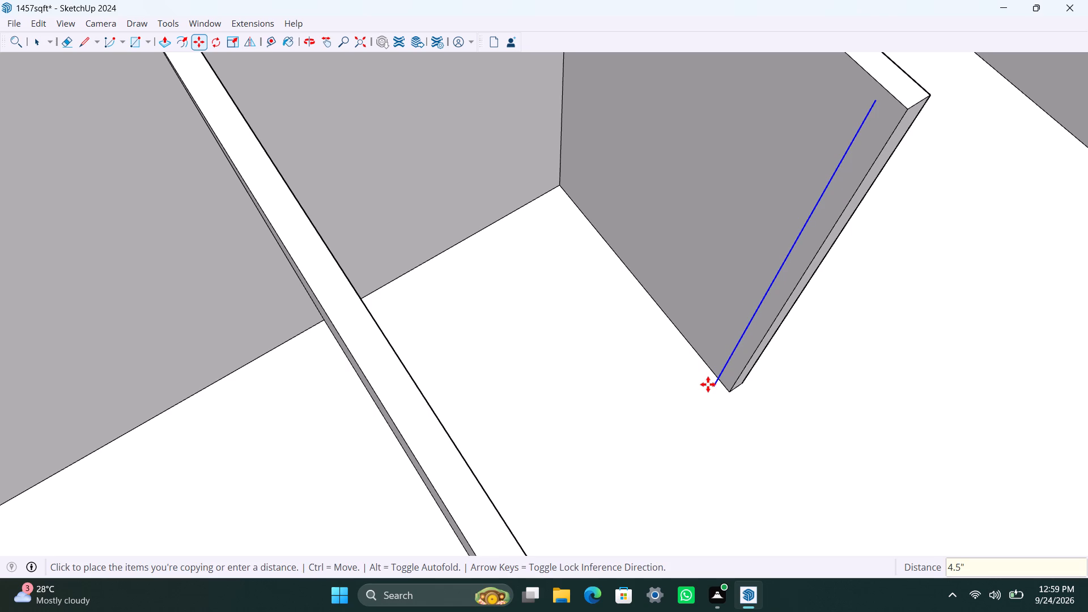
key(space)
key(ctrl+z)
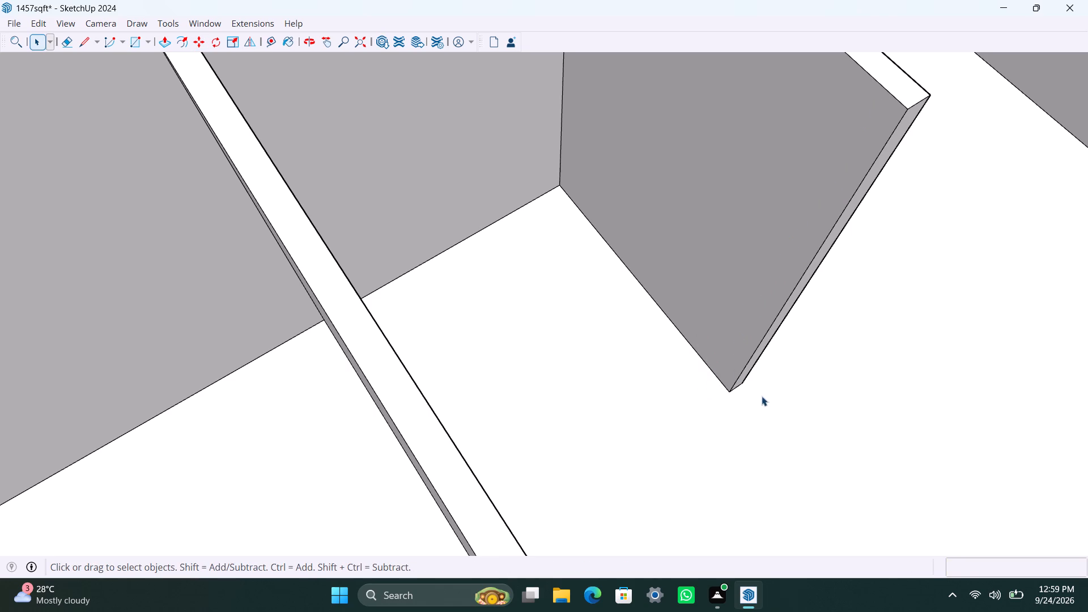
Copy the second partition's free-end vertical edge 4.5" along its inner face toward the far wall.
click(736, 382)
key(m)
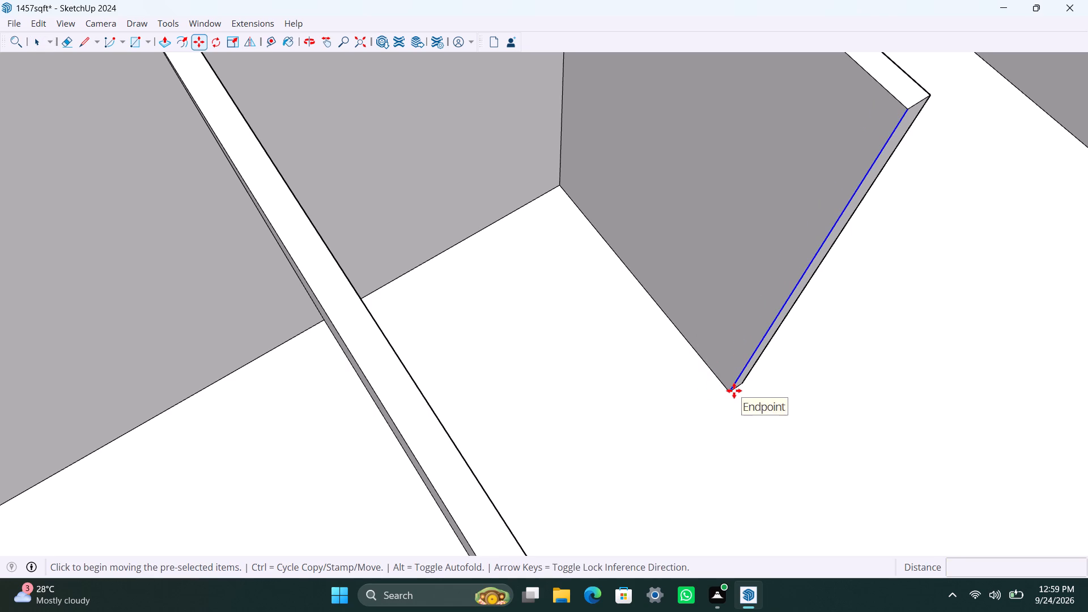
click(732, 390)
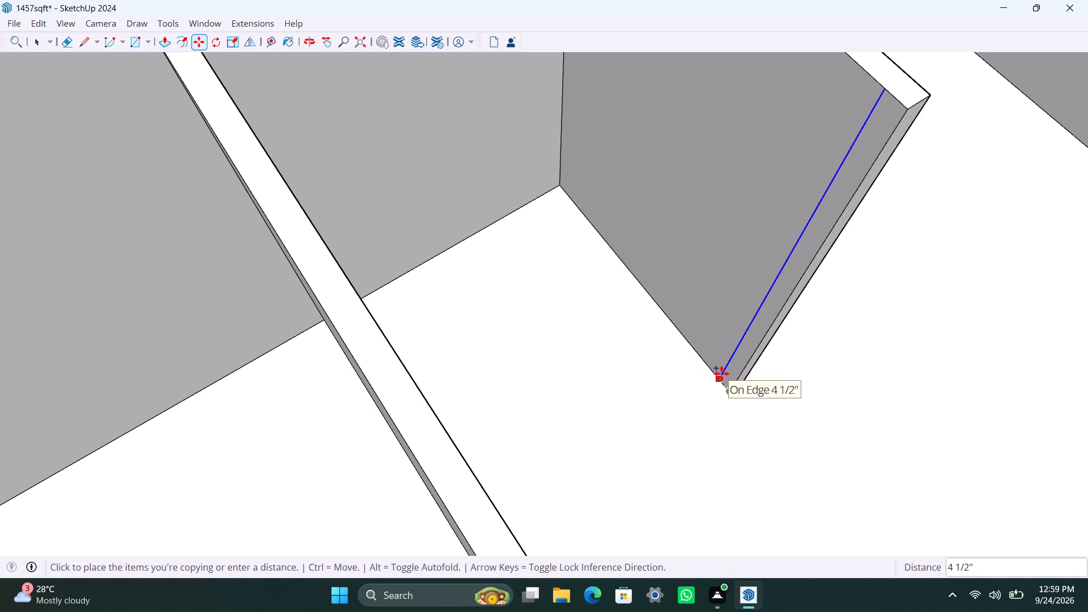
text(4.5")
key(Return)
key(space)
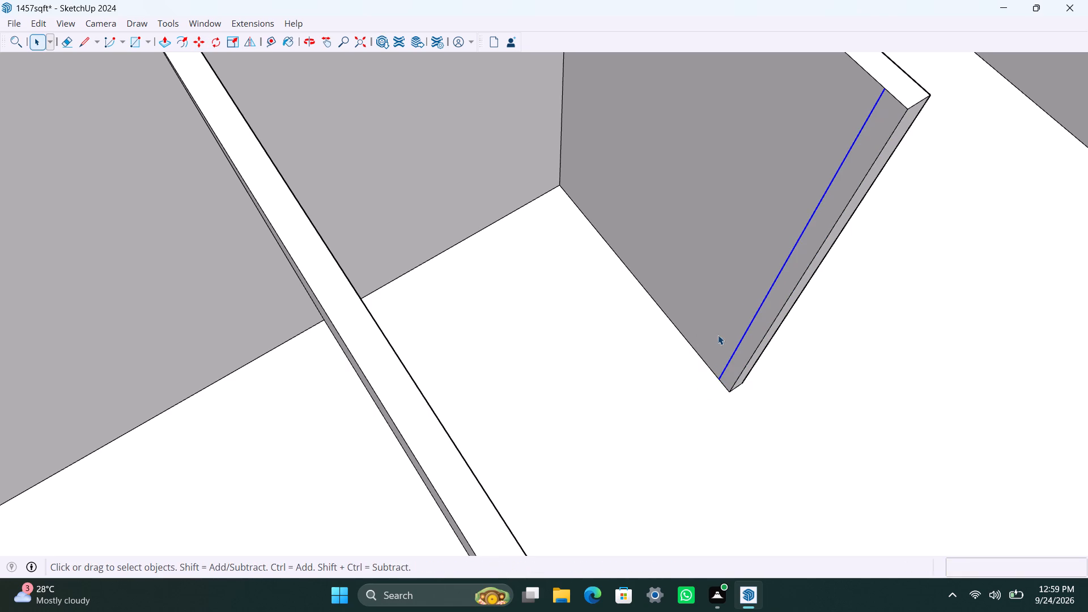
Push/Pull the 4.5" strip at the second partition's free end 1'6" toward the first partition.
click(743, 351)
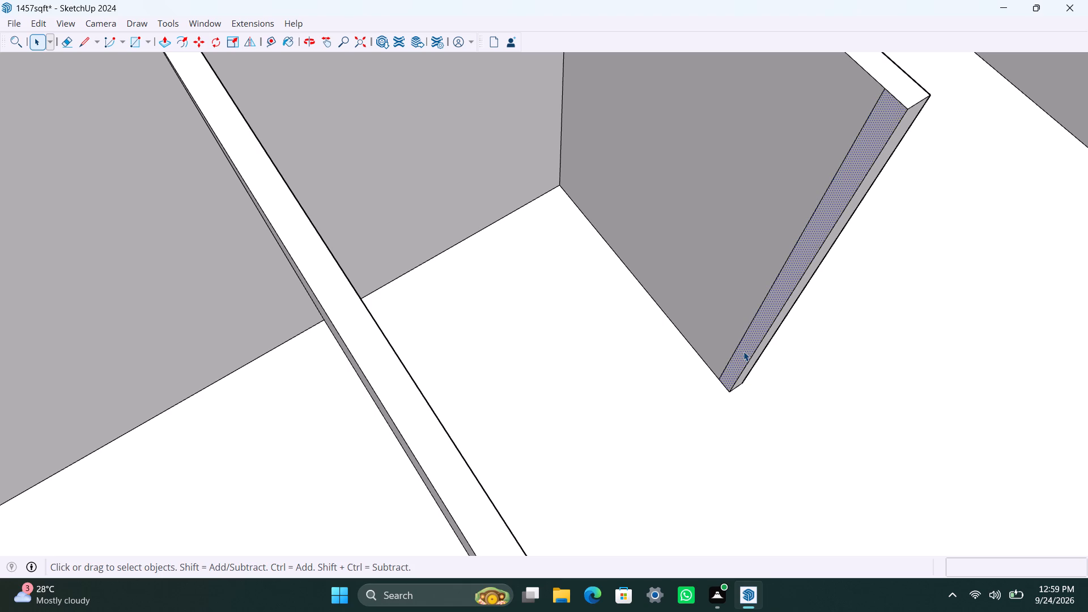
key(p)
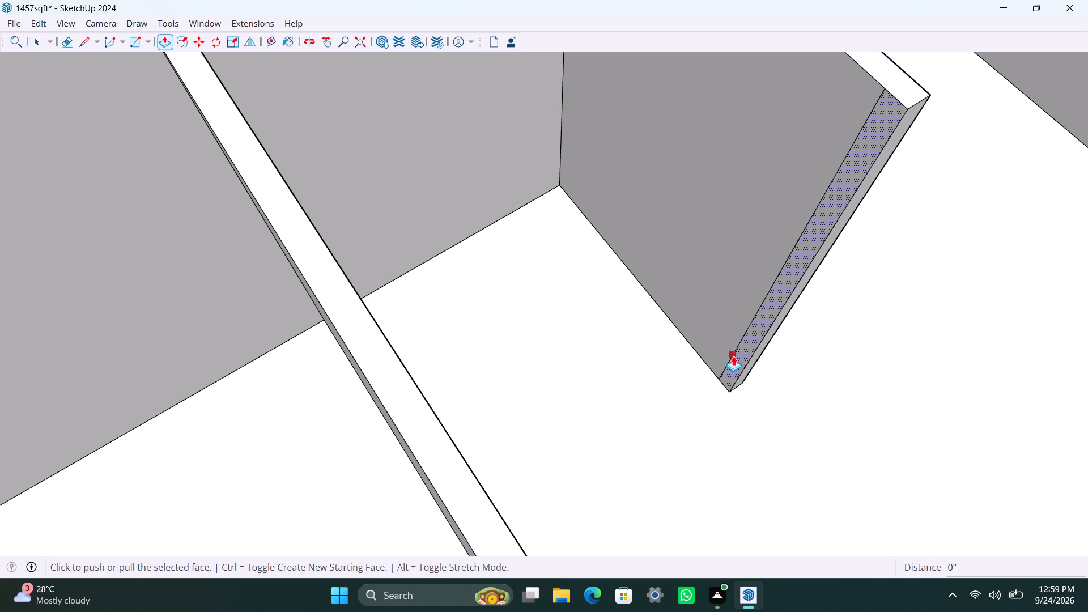
drag(733, 356, 705, 380)
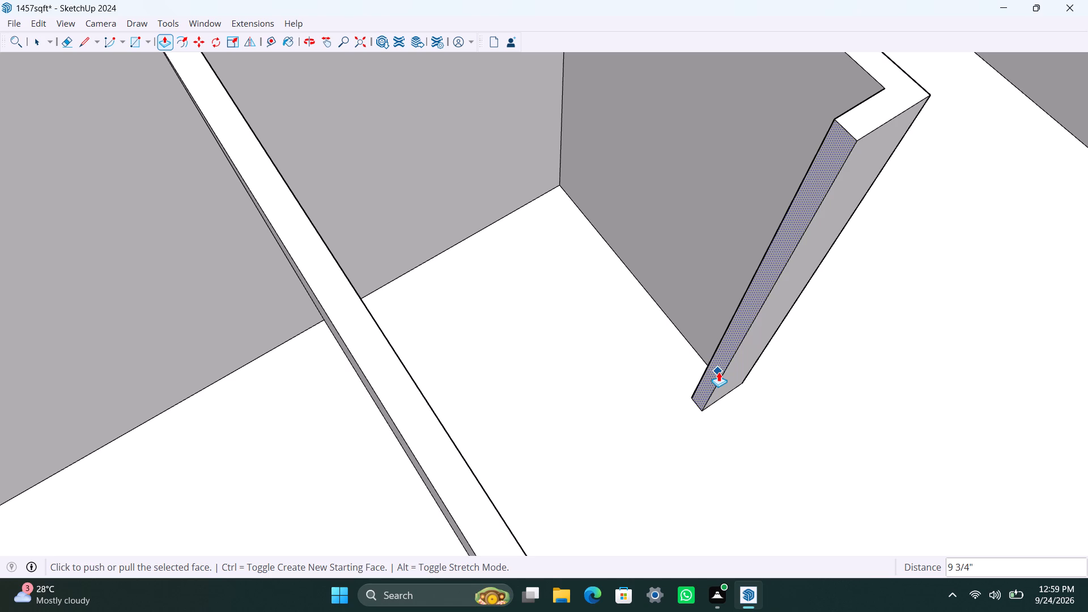
text(1')
text(6")
key(Return)
key(space)
Copy the vertical corner edge between the far wall and the first partition 6'6" along the partition's inner face.
scroll(709, 361, down, 2)
middle_drag(792, 423, 789, 423)
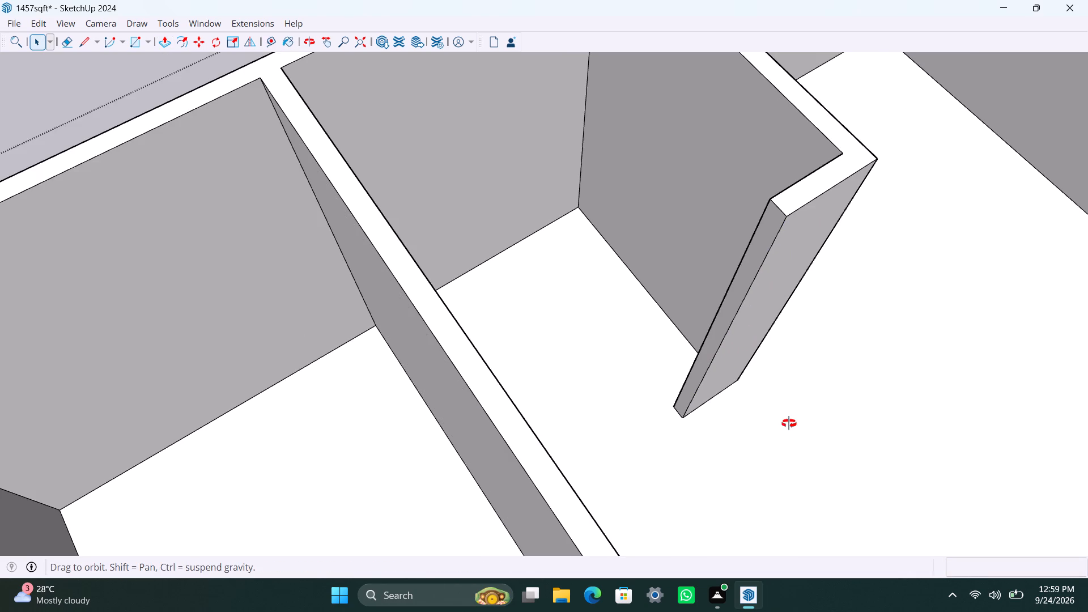
middle_drag(789, 423, 521, 469)
scroll(488, 211, up, 2)
scroll(456, 208, down, 3)
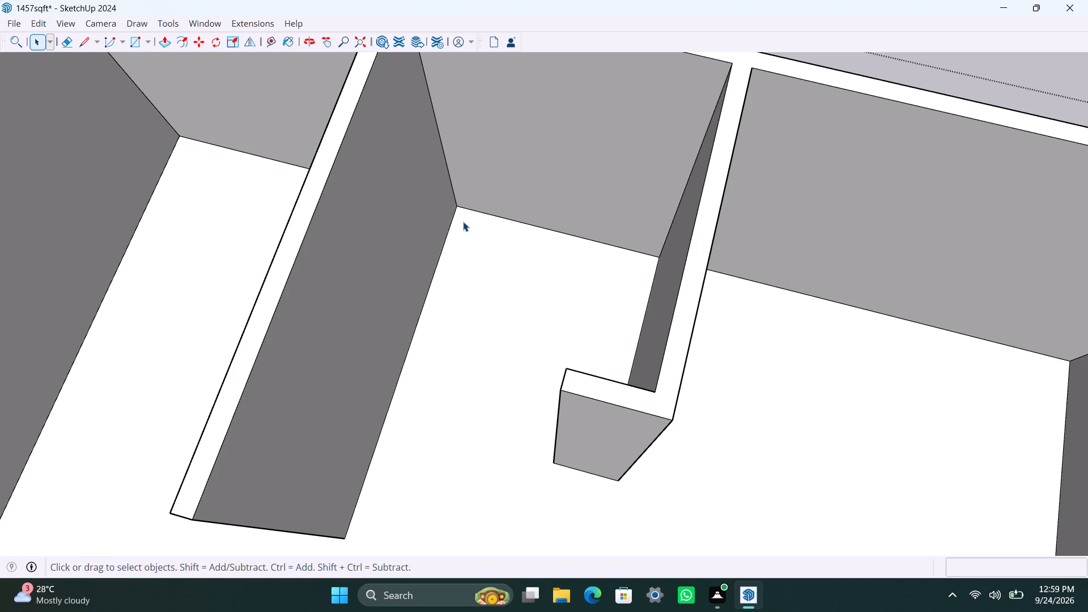
click(453, 188)
key(m)
drag(462, 205, 459, 214)
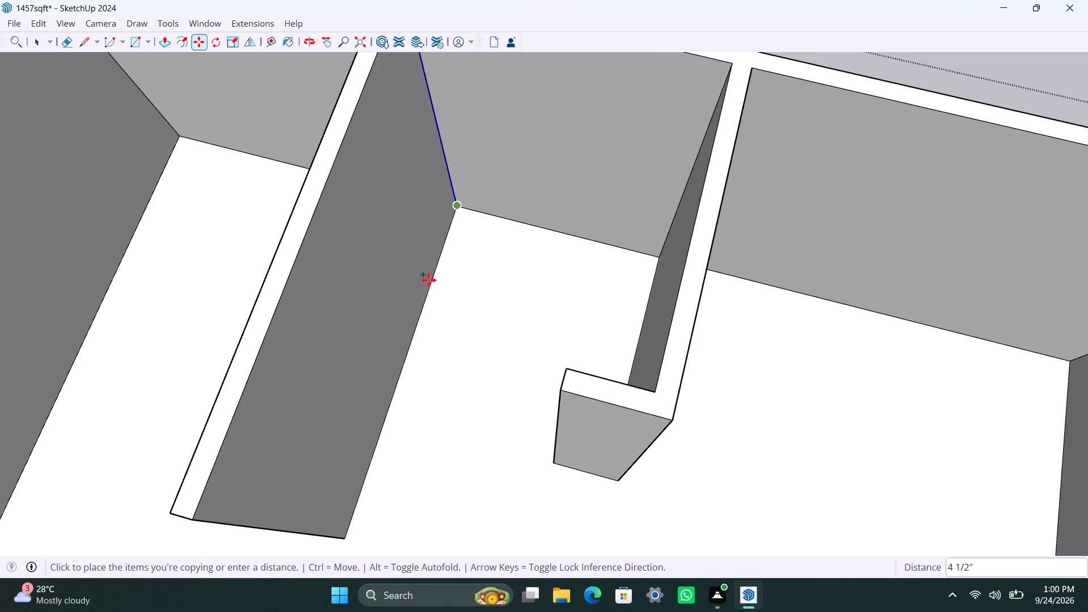
text(6'6")
key(Return)
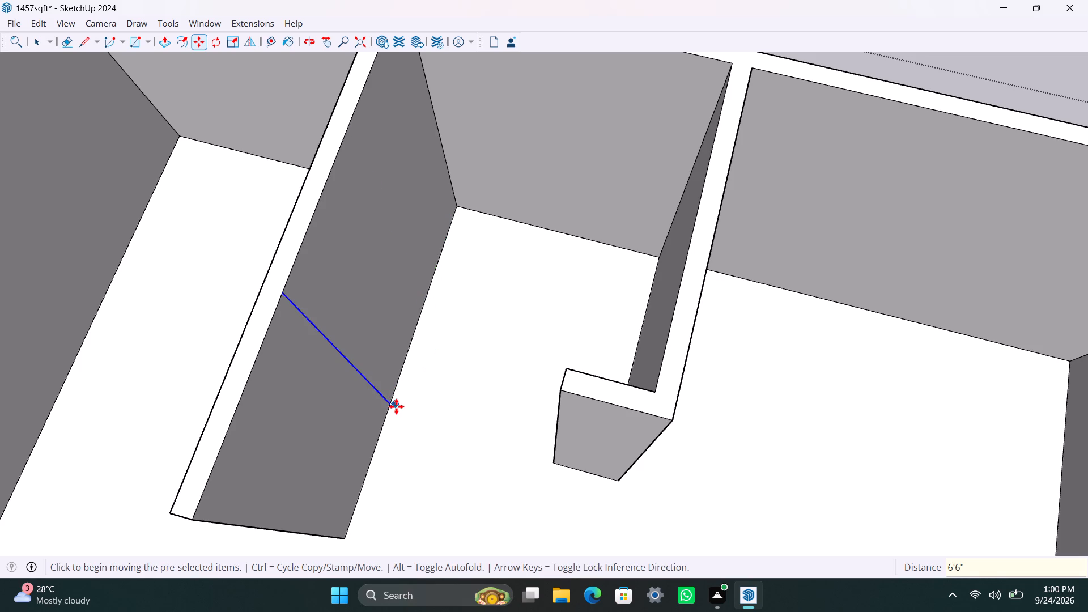
Copy the new vertical edge on the first partition another 4.5" away from the far wall.
ctrl+click(394, 404)
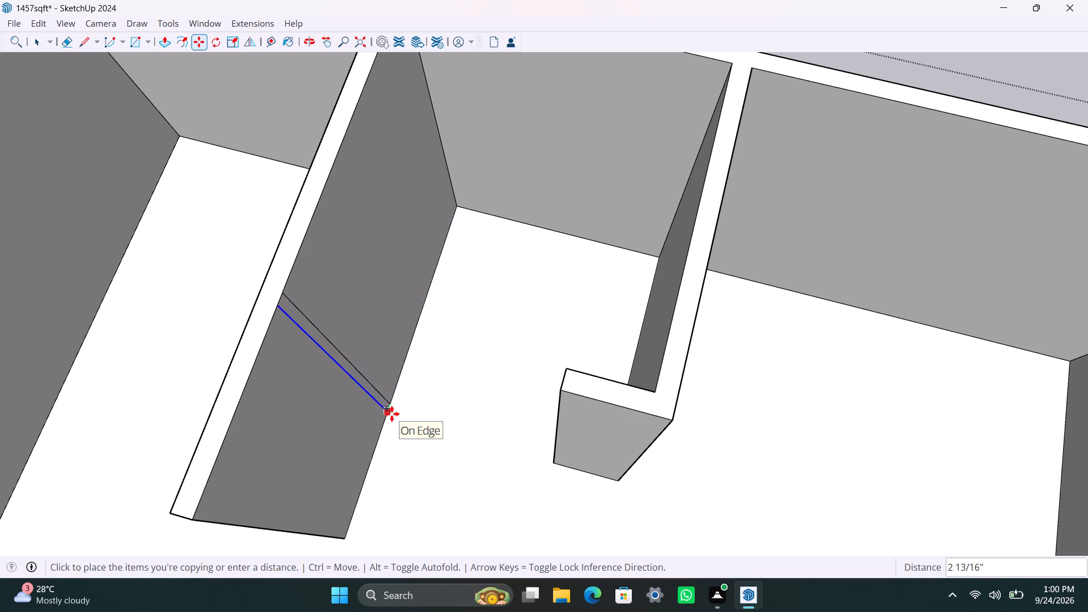
text(4.5")
key(Return)
key(space)
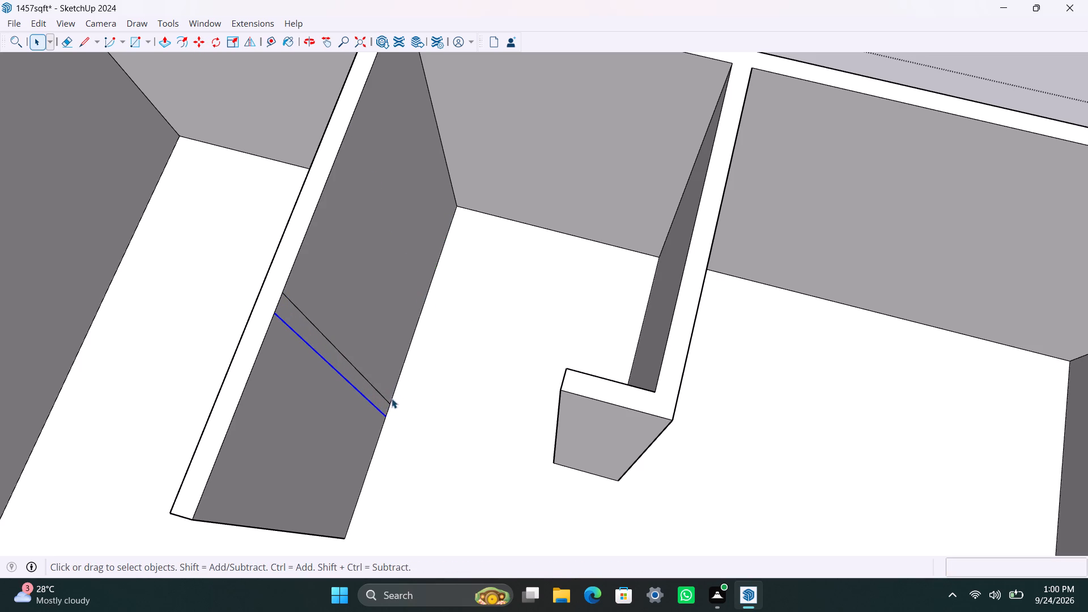
Place a guide 3' from the end face of the short return wall, toward the first partition, for the door opening.
scroll(388, 397, up, 3)
scroll(558, 517, down, 2)
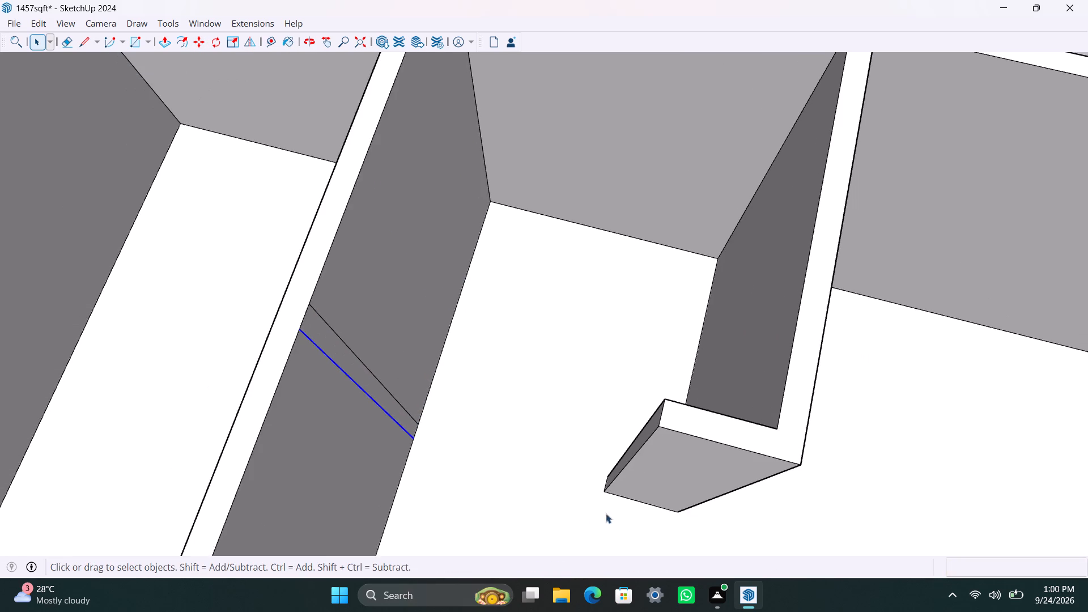
middle_drag(609, 513, 692, 516)
scroll(671, 488, up, 2)
key(t)
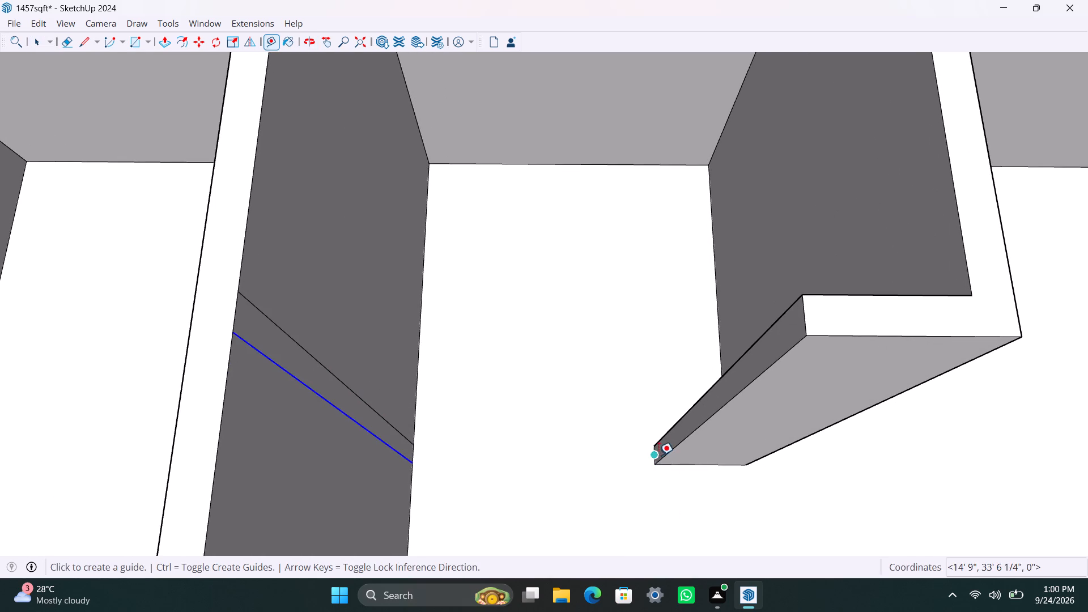
click(655, 456)
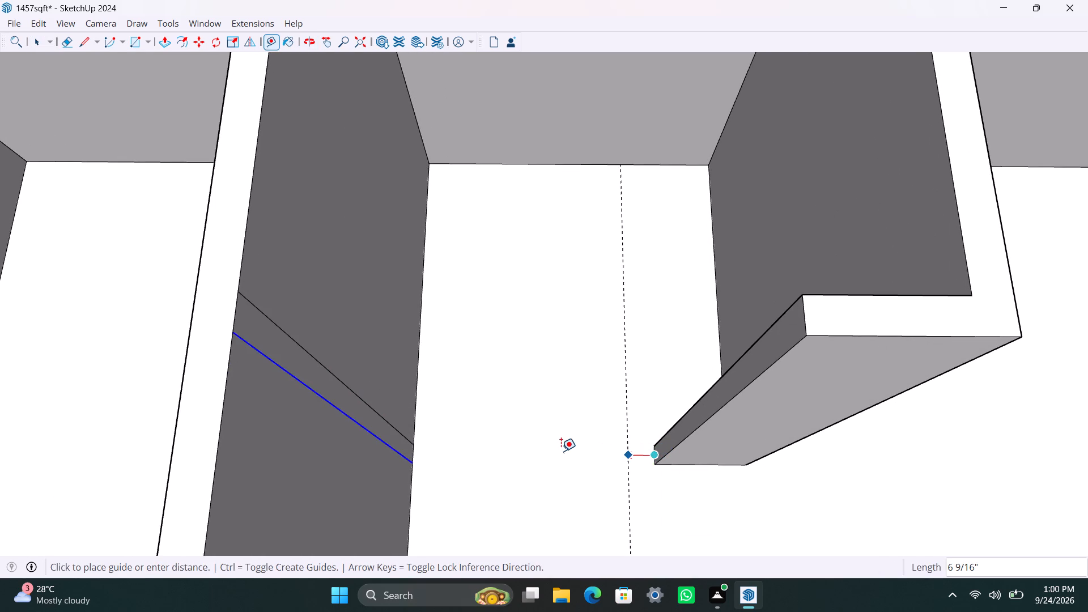
text(3')
key(Return)
key(space)
Push/Pull the 4.5" strip on the first partition out to the 3' door-opening guide.
click(381, 423)
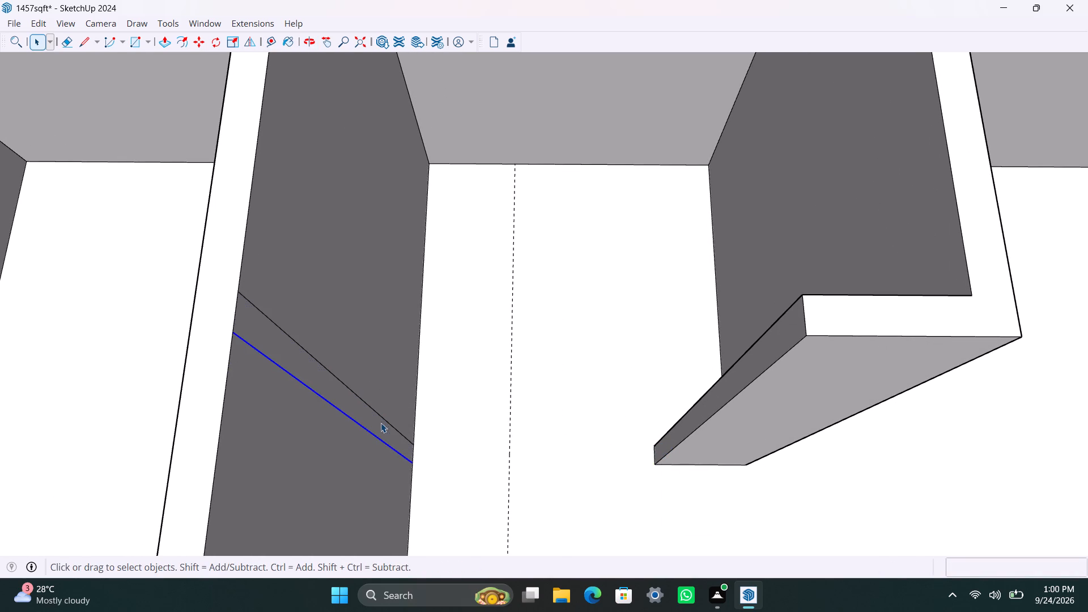
key(p)
drag(381, 424, 501, 532)
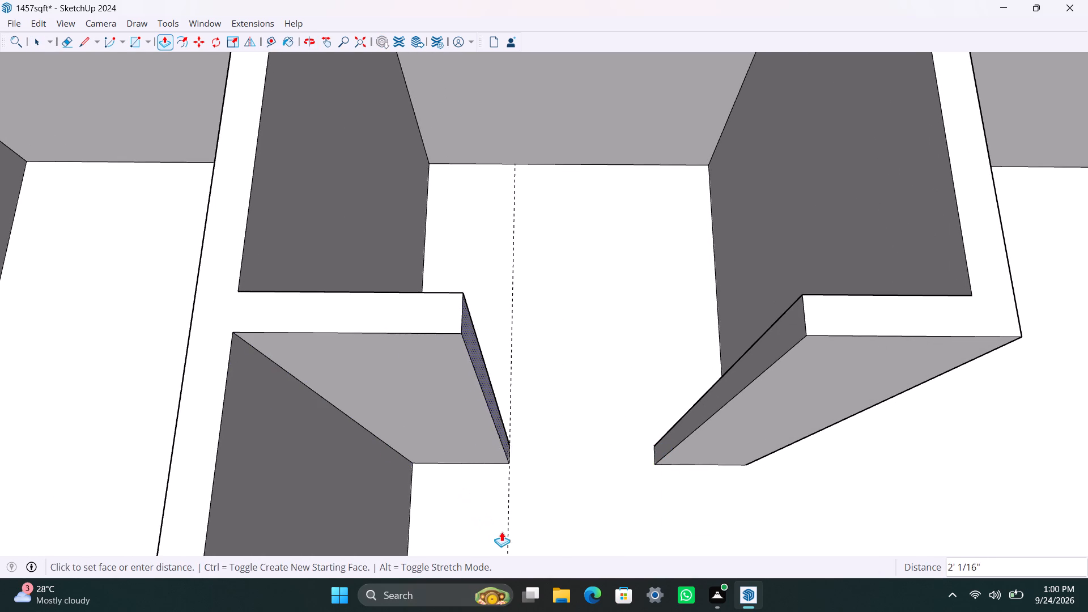
drag(501, 532, 508, 539)
key(space)
Copy the top edge of the new wall stub's end face 3' downward to mark the door head.
click(464, 312)
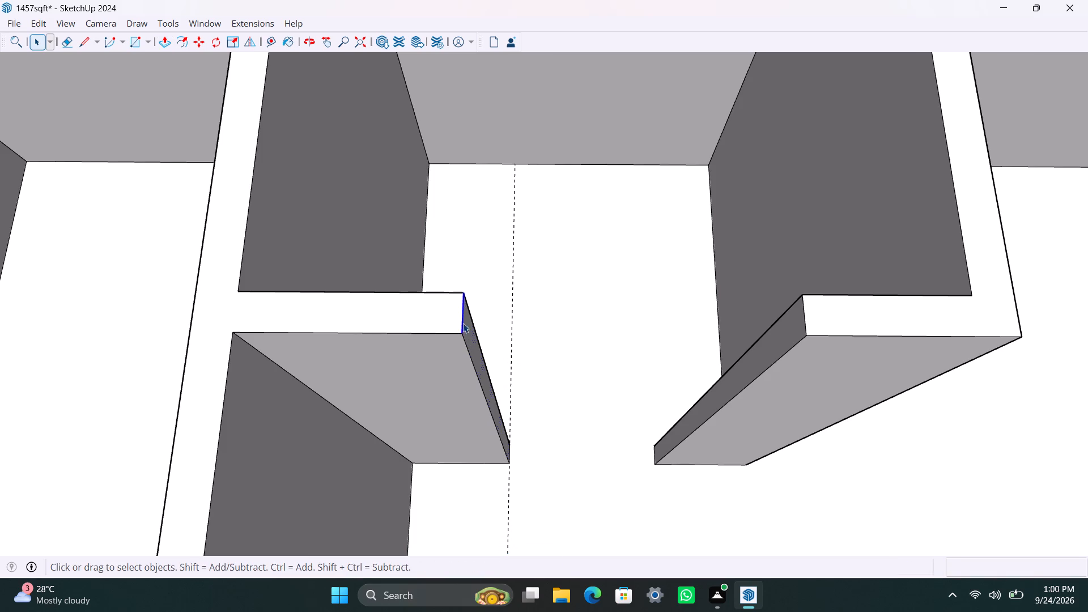
key(m)
click(457, 337)
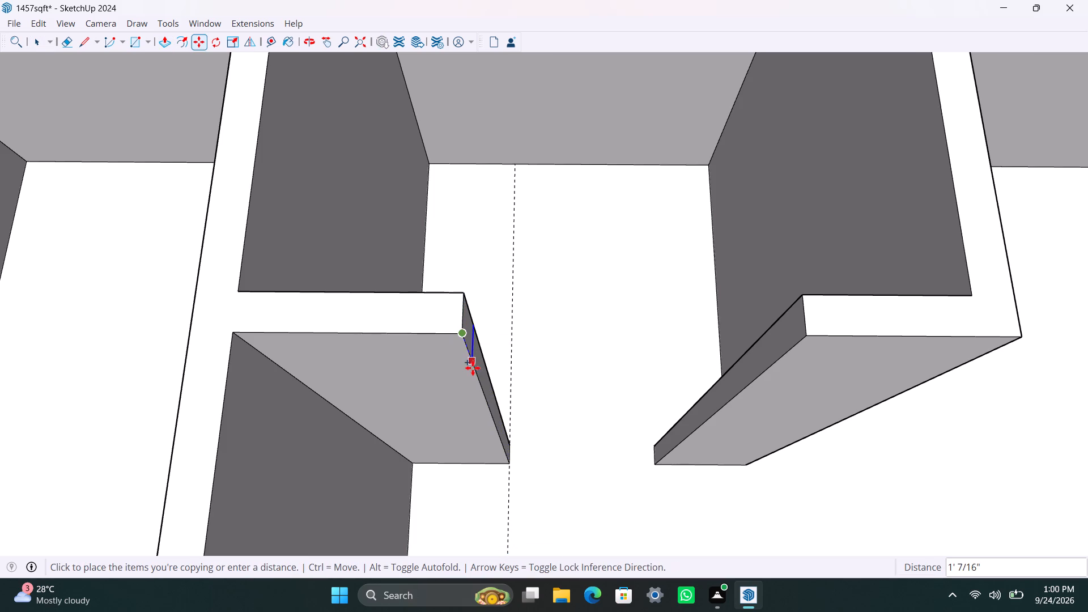
text(3')
key(Return)
key(space)
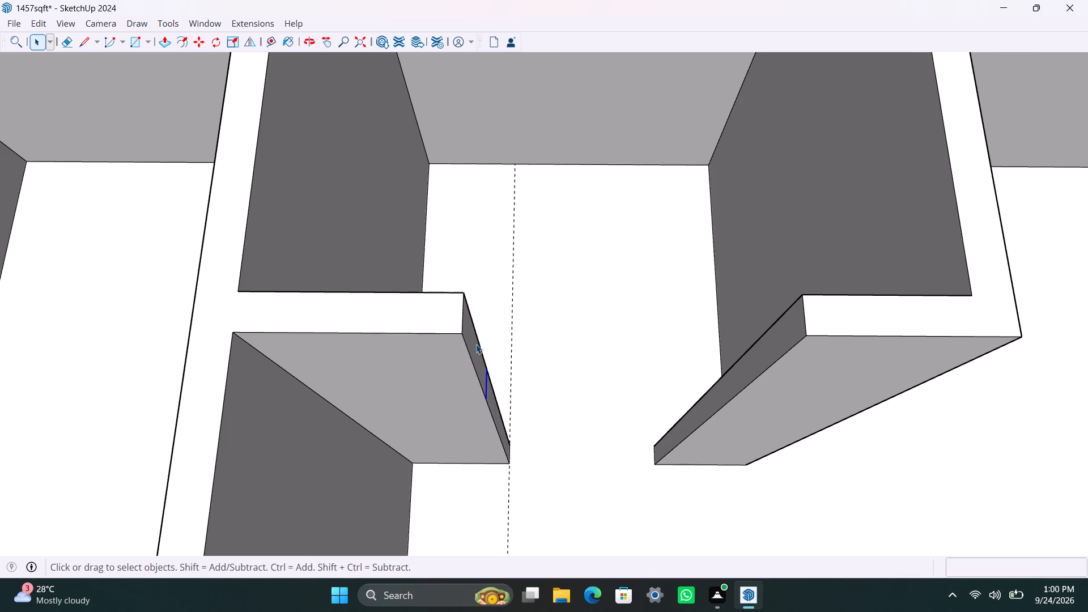
Push/Pull the upper part of the stub's end face 3' across the door opening to meet the opposite return wall.
scroll(499, 385, down, 2)
middle_drag(492, 386, 424, 380)
scroll(443, 350, up, 3)
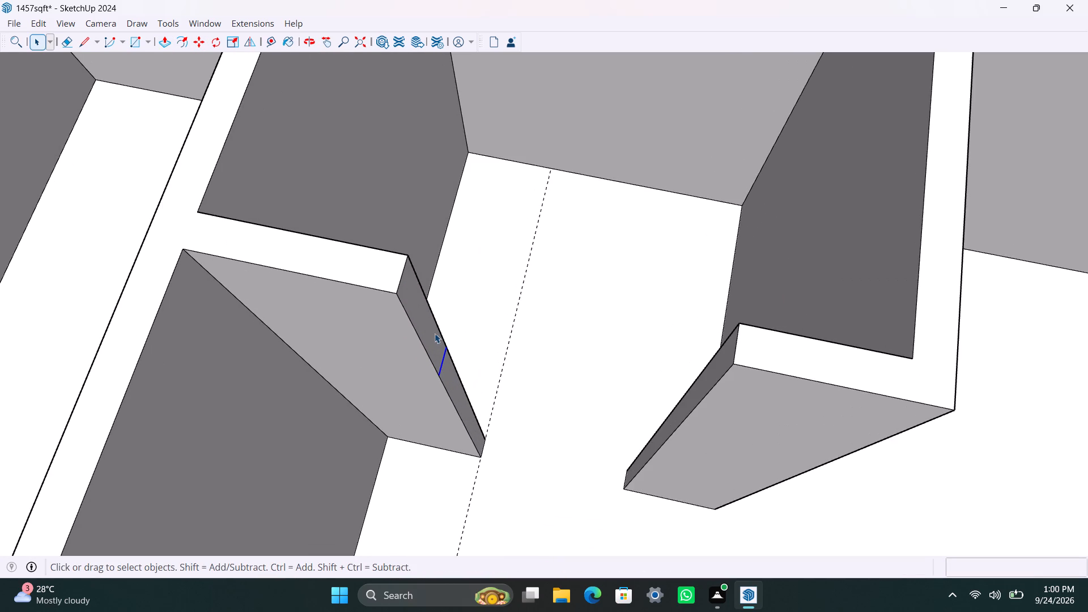
click(433, 333)
key(p)
drag(433, 333, 712, 362)
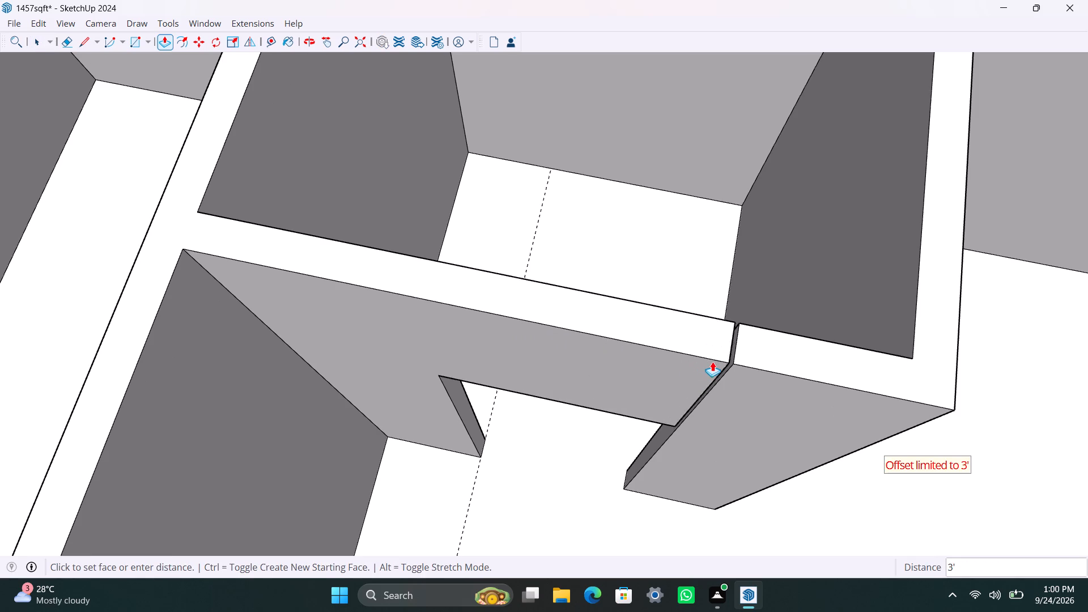
drag(712, 362, 719, 362)
Save the model.
key(ctrl+s)
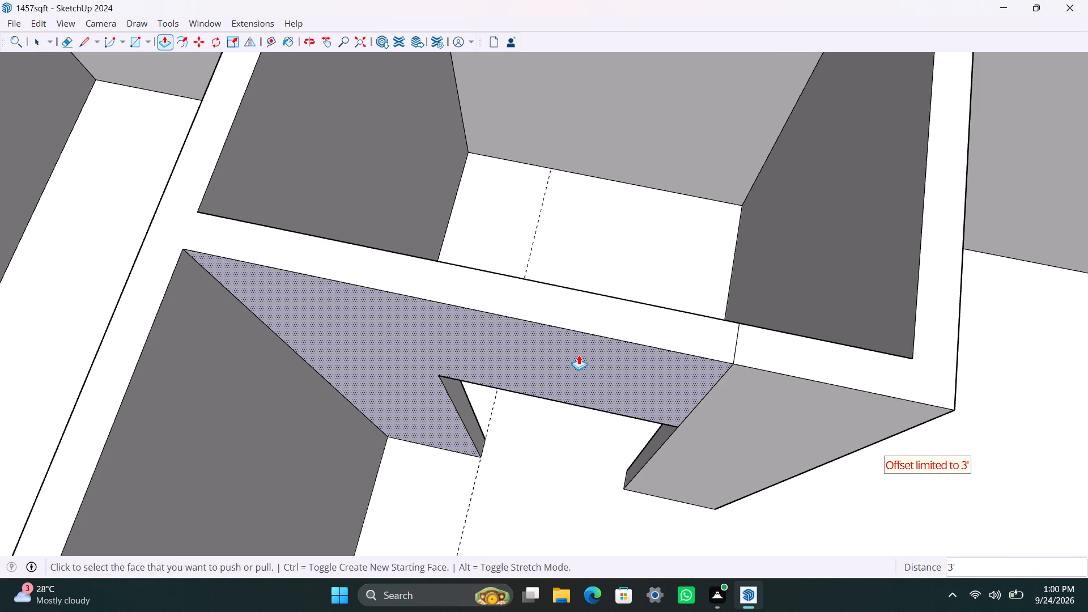
key(space)
Examine the enclosed room, its door opening and the surrounding wall layout from several angles.
scroll(539, 278, down, 11)
scroll(630, 334, down, 2)
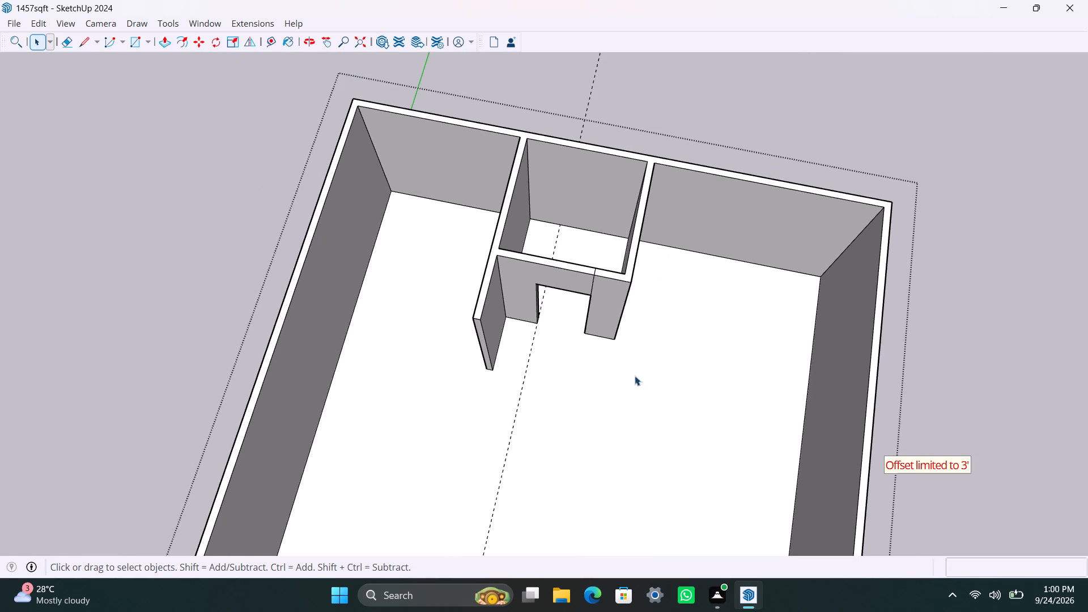
scroll(656, 386, down, 2)
middle_drag(617, 409, 943, 484)
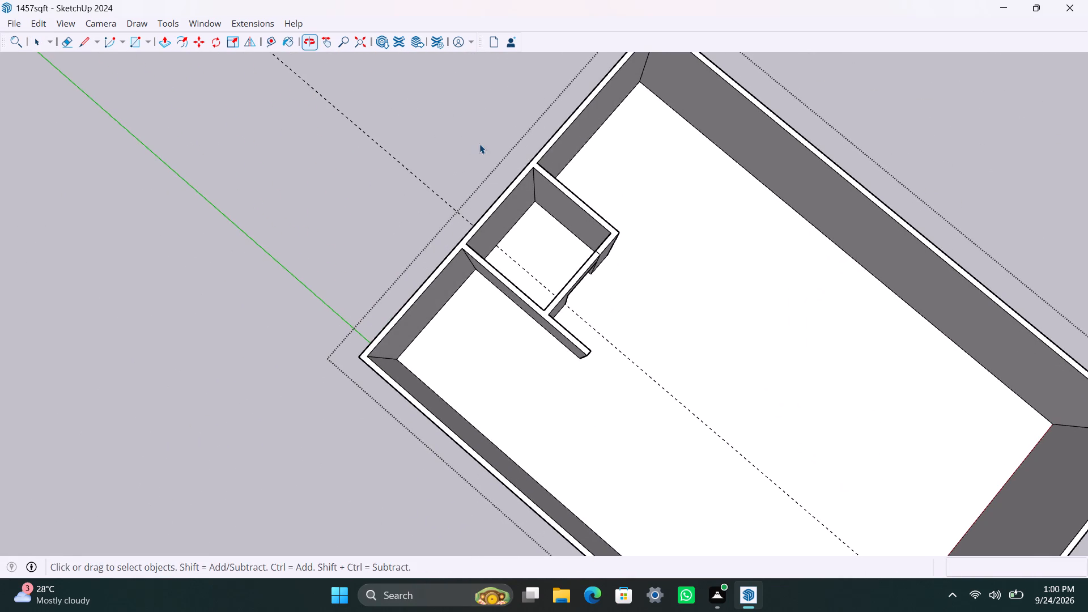
shift+middle_drag(479, 139, 385, 207)
scroll(445, 165, up, 1)
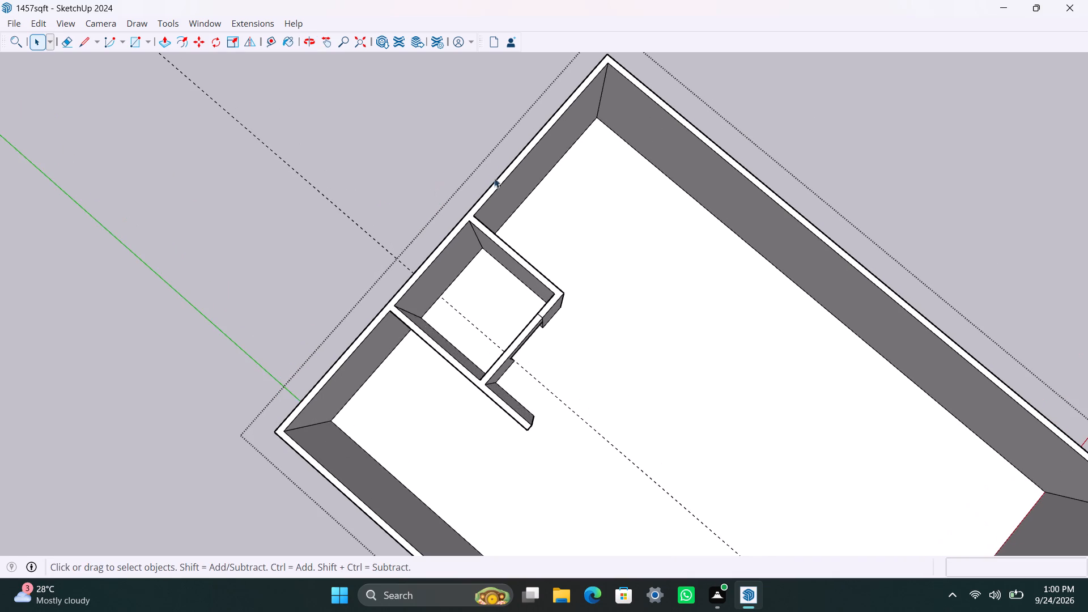
middle_drag(551, 220, 687, 252)
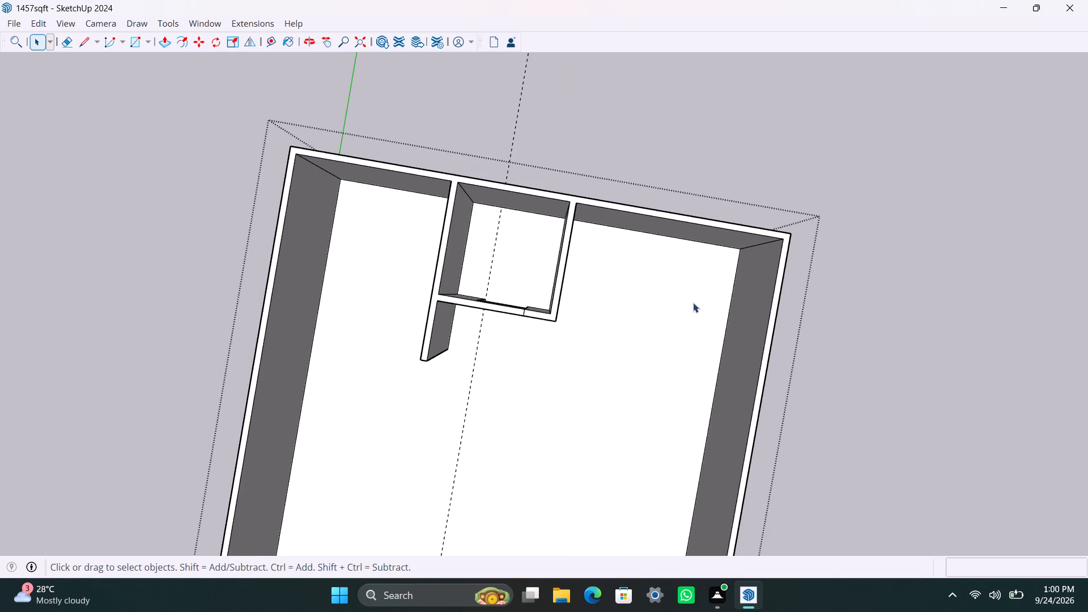
scroll(693, 303, down, 2)
middle_drag(679, 312, 766, 168)
scroll(728, 270, up, 5)
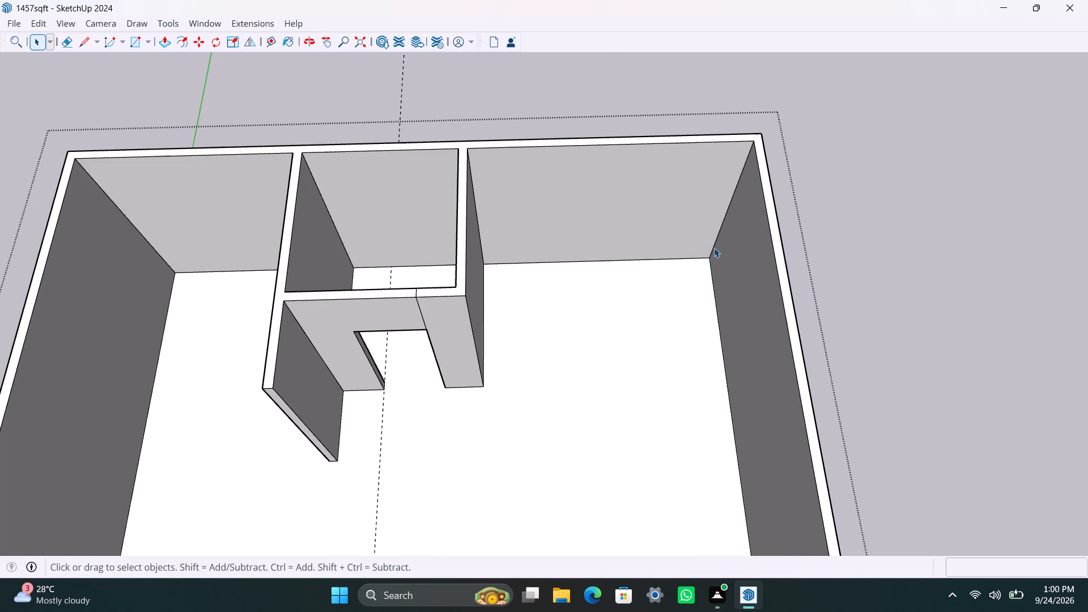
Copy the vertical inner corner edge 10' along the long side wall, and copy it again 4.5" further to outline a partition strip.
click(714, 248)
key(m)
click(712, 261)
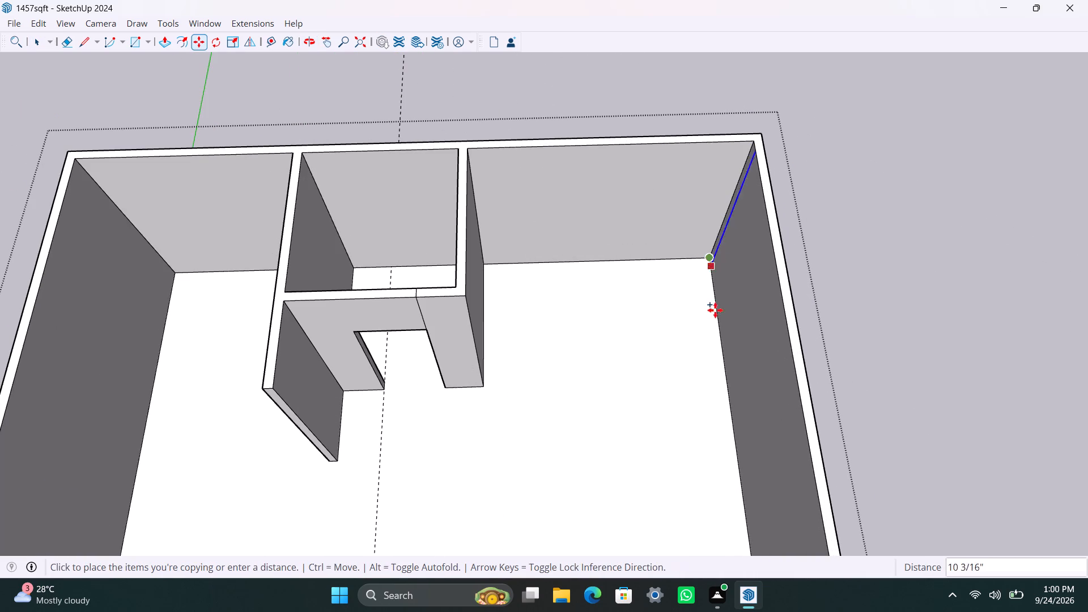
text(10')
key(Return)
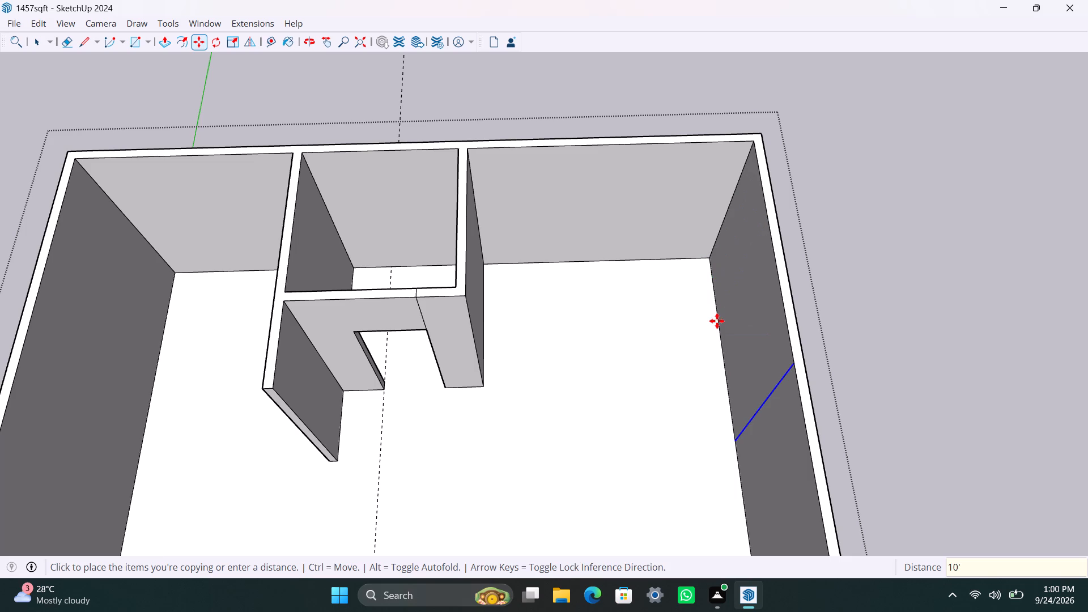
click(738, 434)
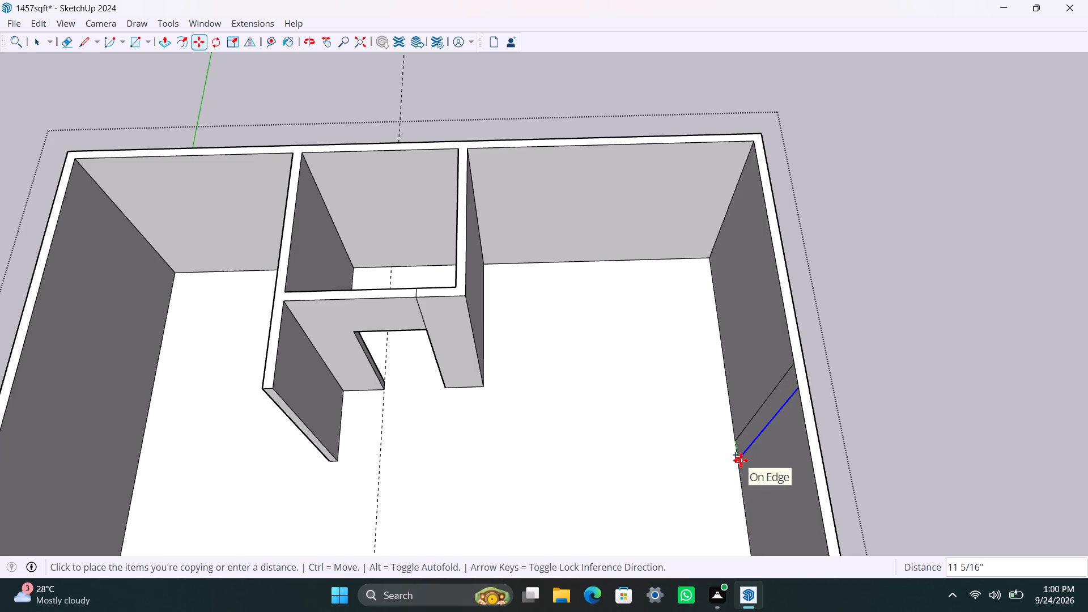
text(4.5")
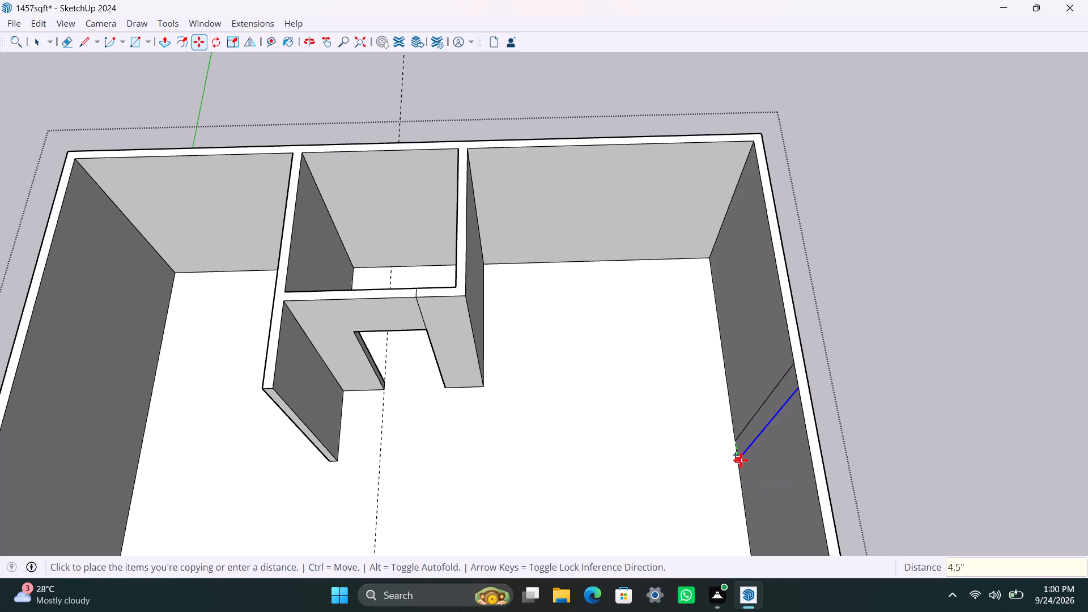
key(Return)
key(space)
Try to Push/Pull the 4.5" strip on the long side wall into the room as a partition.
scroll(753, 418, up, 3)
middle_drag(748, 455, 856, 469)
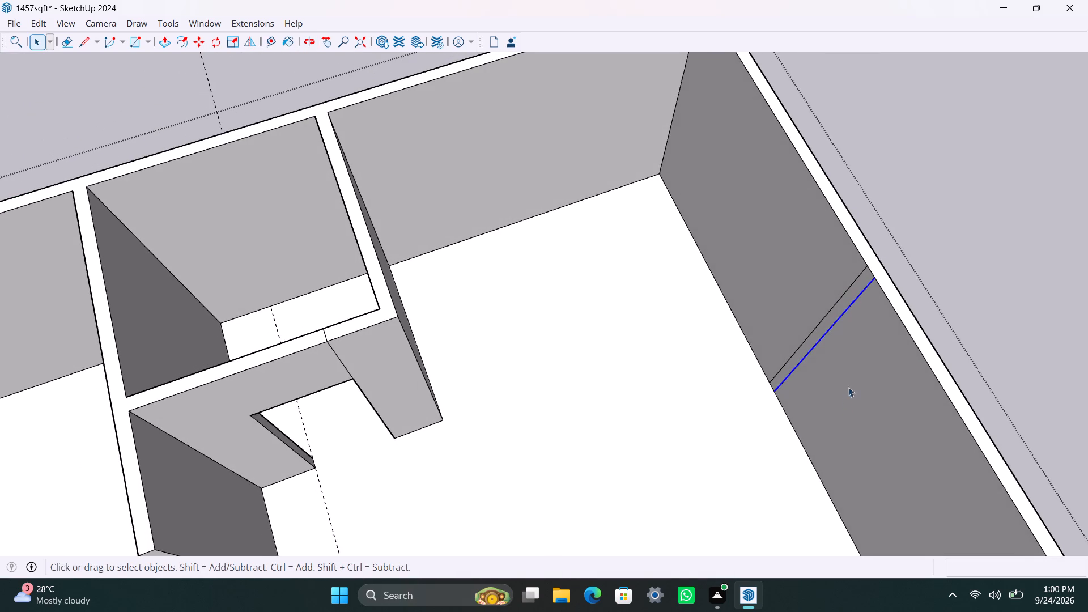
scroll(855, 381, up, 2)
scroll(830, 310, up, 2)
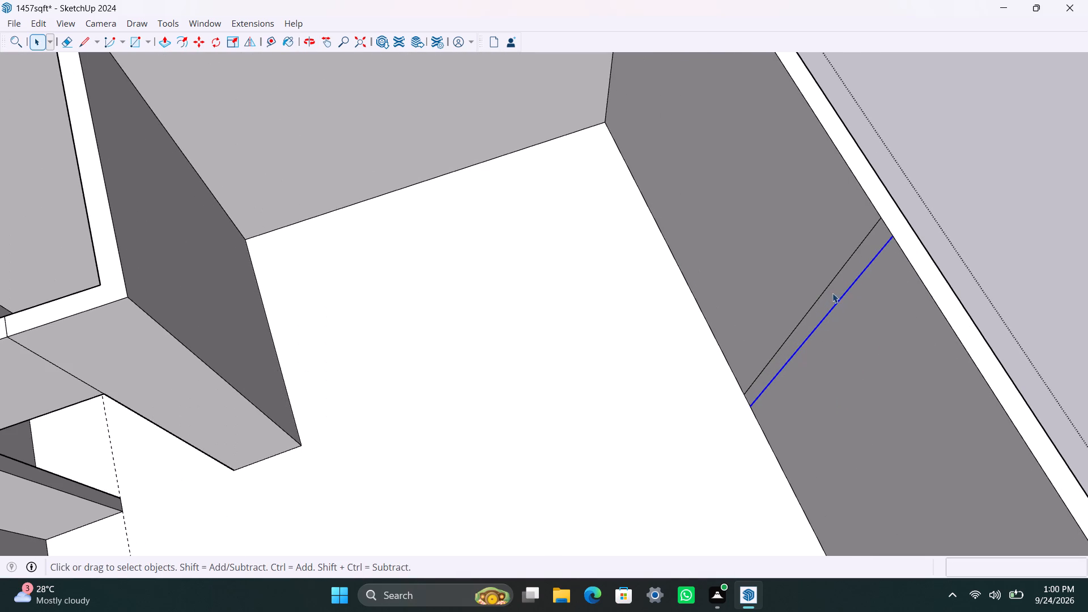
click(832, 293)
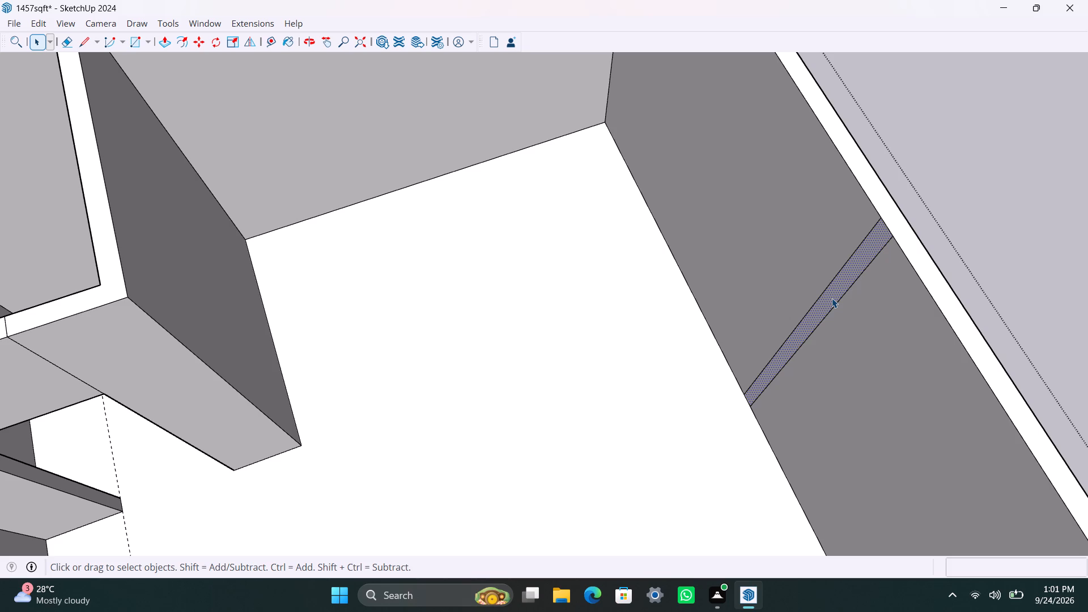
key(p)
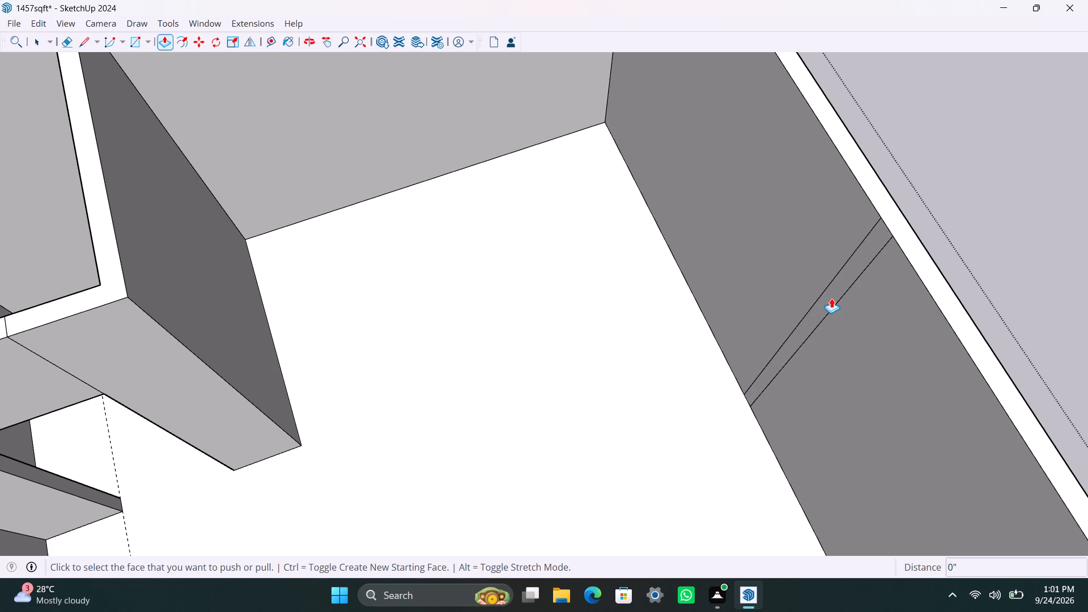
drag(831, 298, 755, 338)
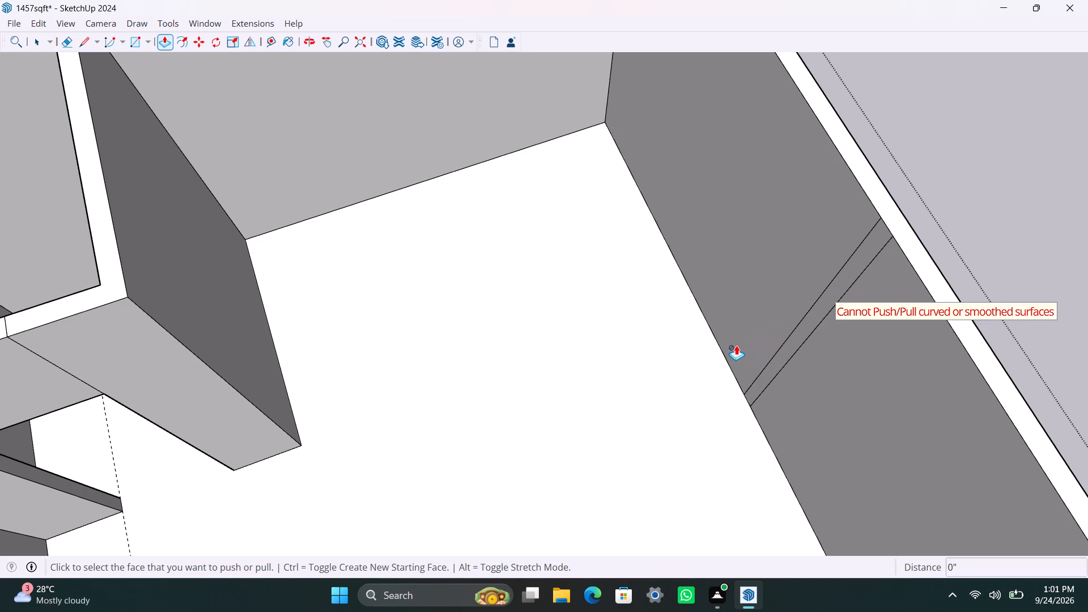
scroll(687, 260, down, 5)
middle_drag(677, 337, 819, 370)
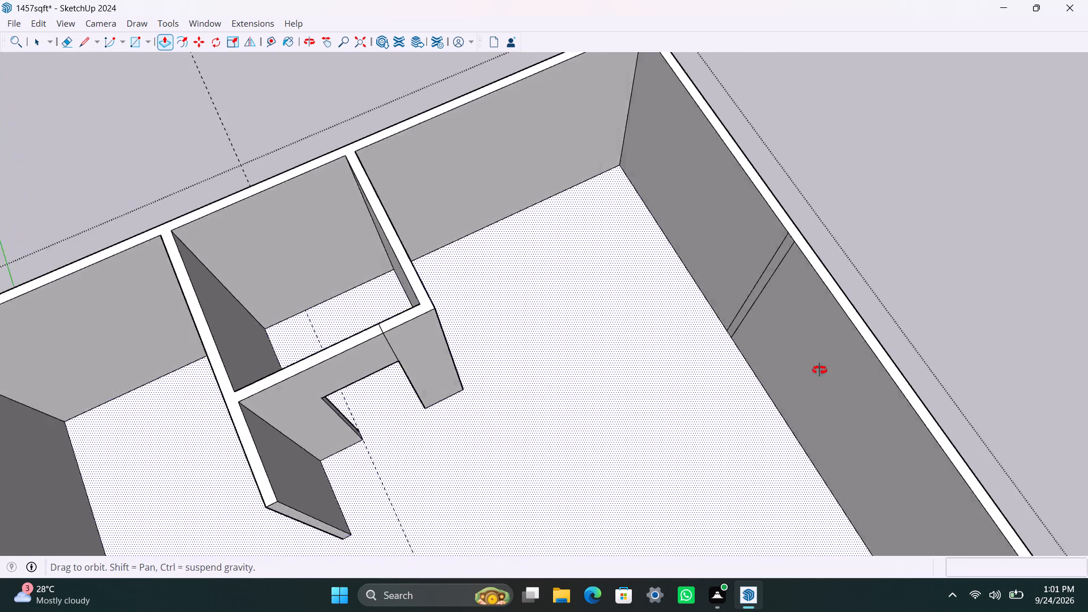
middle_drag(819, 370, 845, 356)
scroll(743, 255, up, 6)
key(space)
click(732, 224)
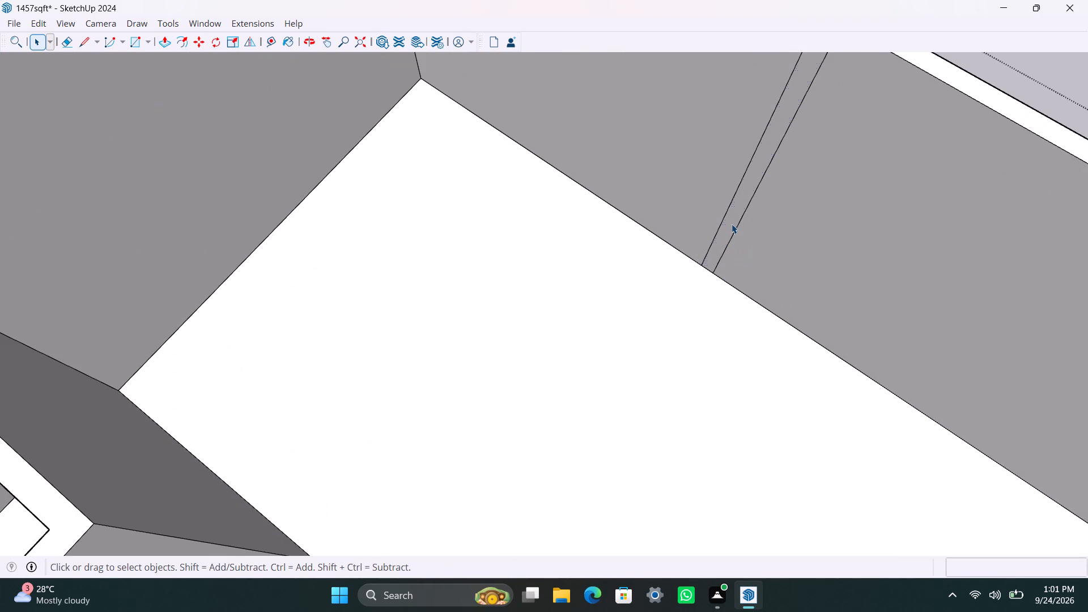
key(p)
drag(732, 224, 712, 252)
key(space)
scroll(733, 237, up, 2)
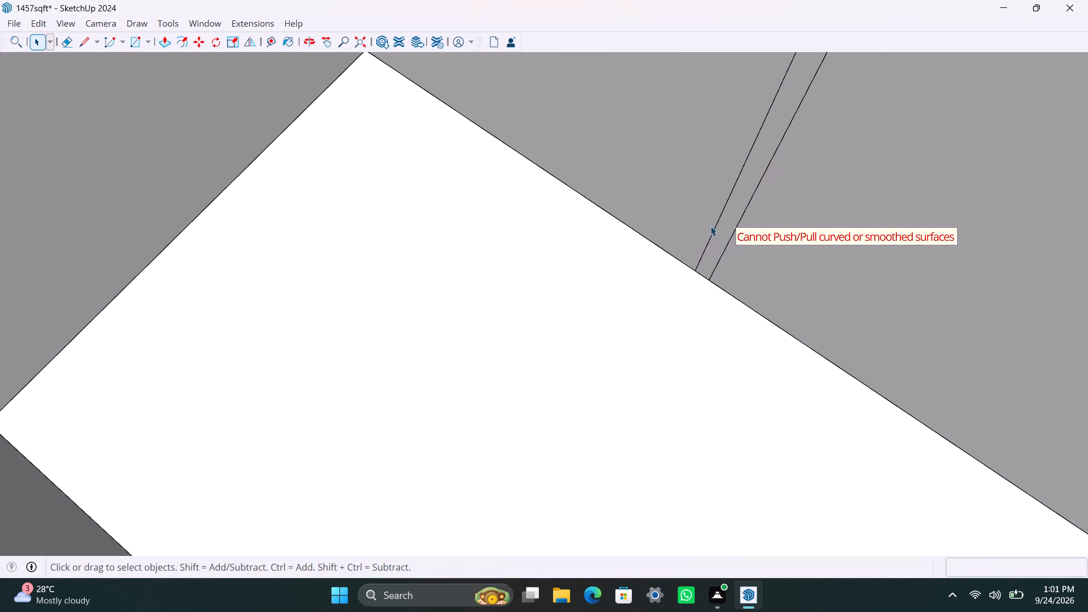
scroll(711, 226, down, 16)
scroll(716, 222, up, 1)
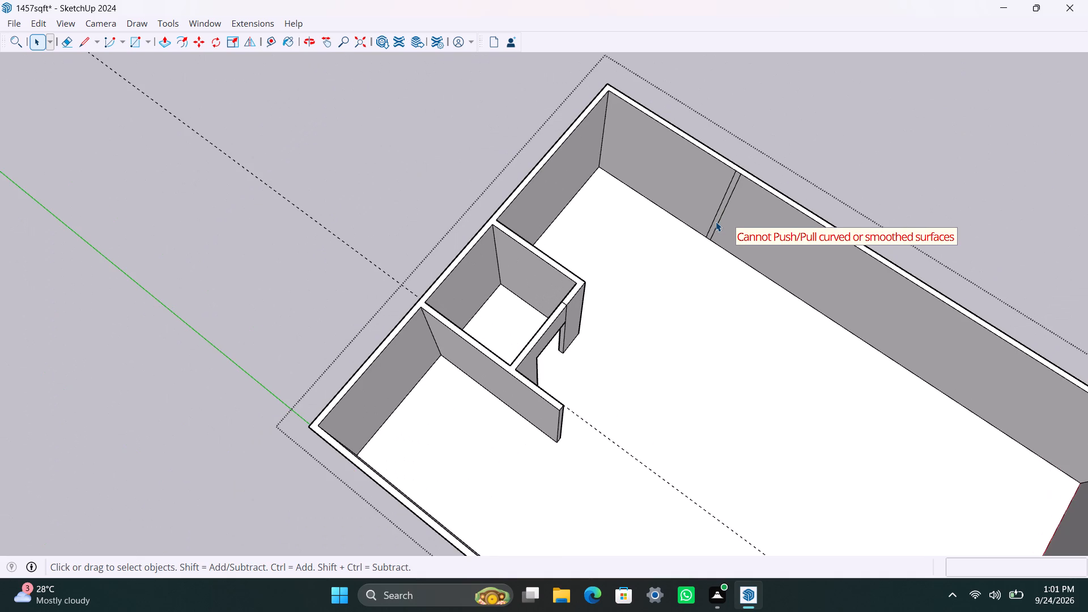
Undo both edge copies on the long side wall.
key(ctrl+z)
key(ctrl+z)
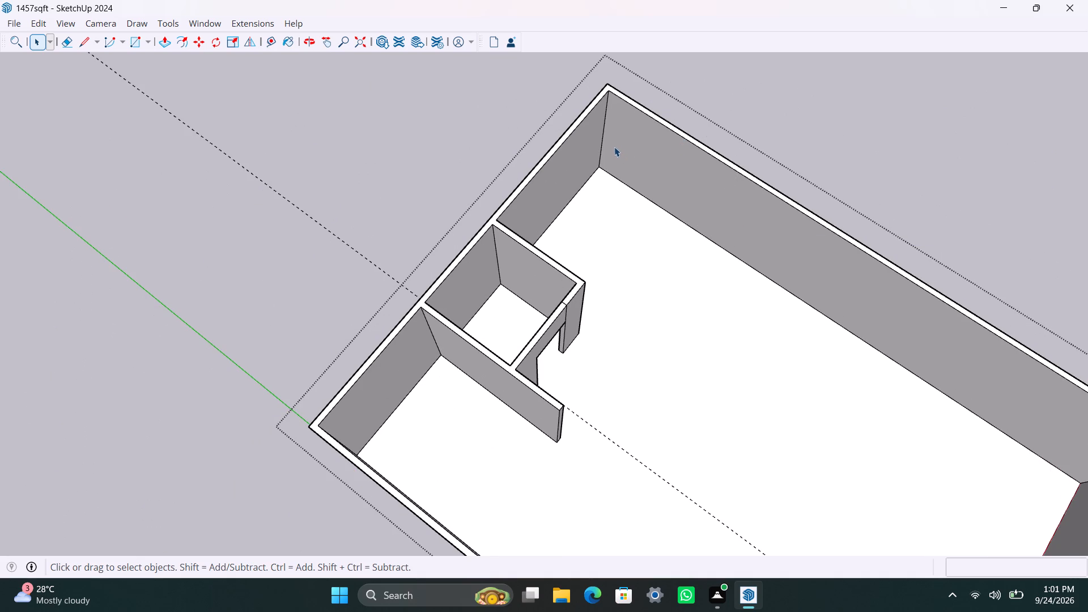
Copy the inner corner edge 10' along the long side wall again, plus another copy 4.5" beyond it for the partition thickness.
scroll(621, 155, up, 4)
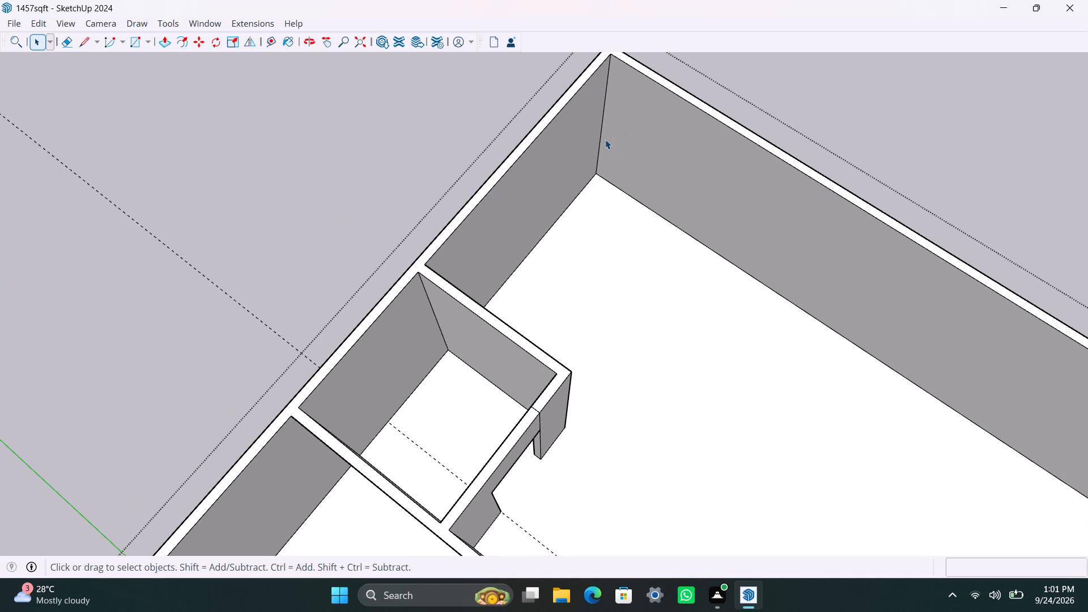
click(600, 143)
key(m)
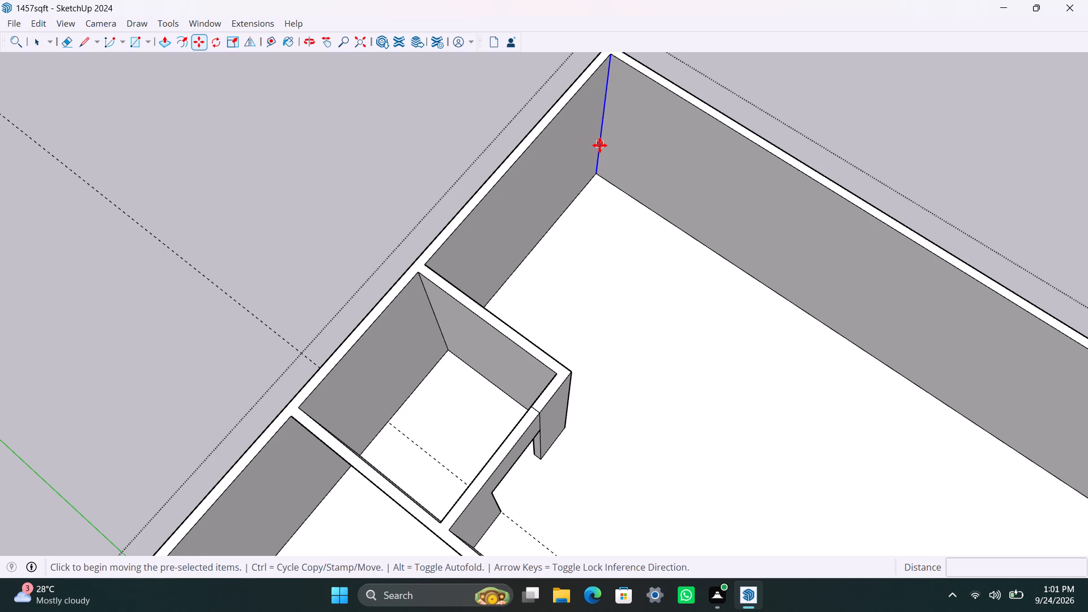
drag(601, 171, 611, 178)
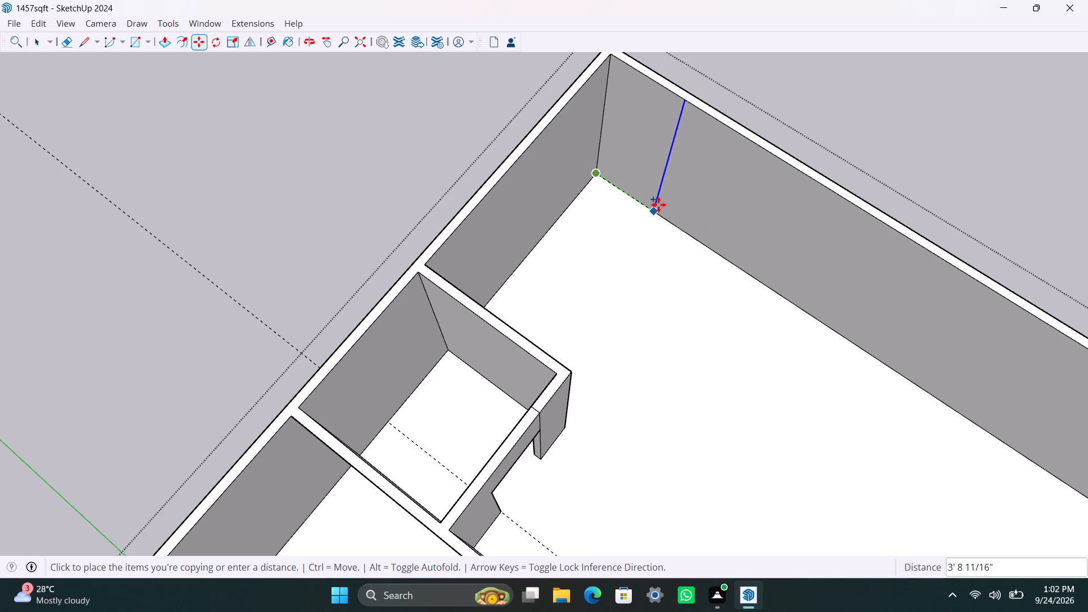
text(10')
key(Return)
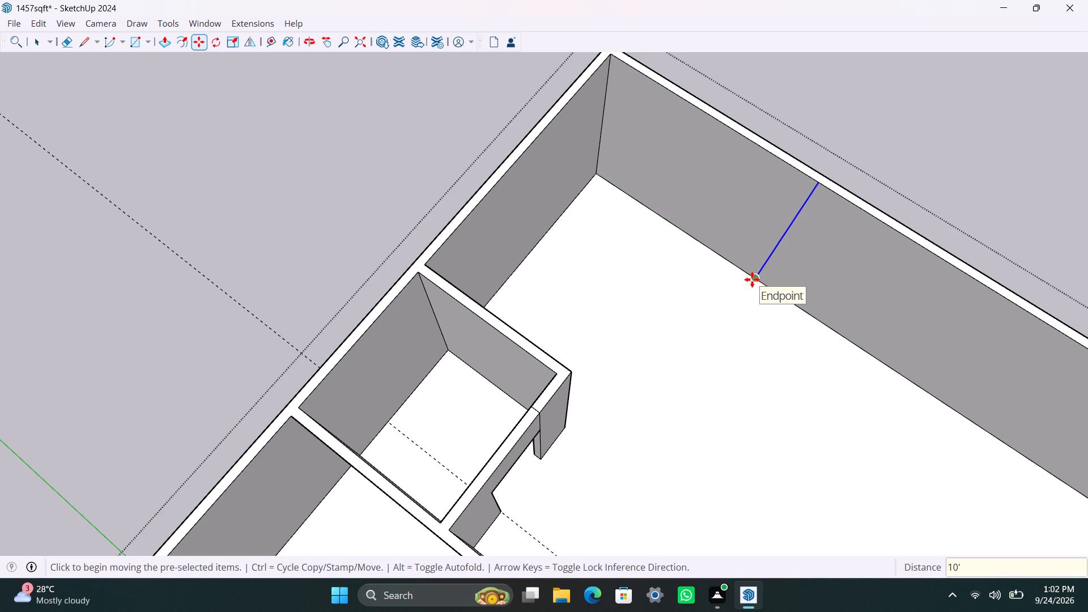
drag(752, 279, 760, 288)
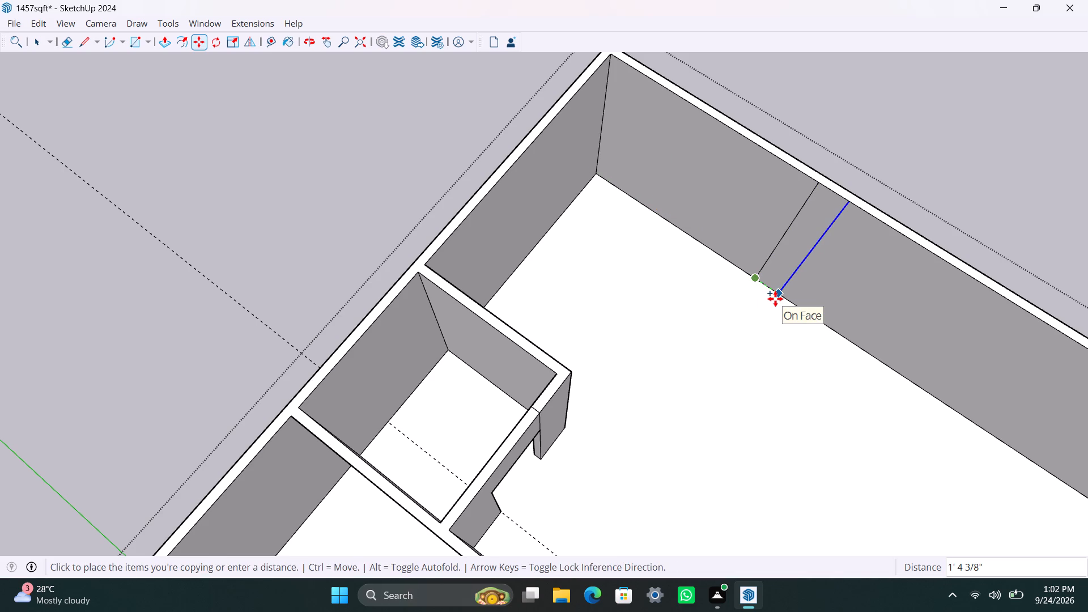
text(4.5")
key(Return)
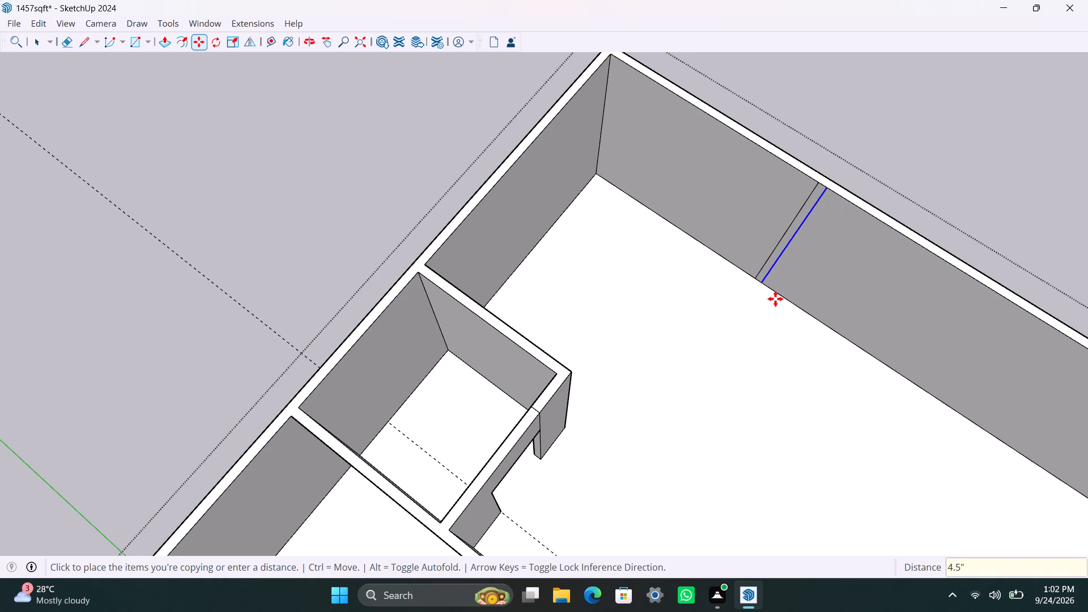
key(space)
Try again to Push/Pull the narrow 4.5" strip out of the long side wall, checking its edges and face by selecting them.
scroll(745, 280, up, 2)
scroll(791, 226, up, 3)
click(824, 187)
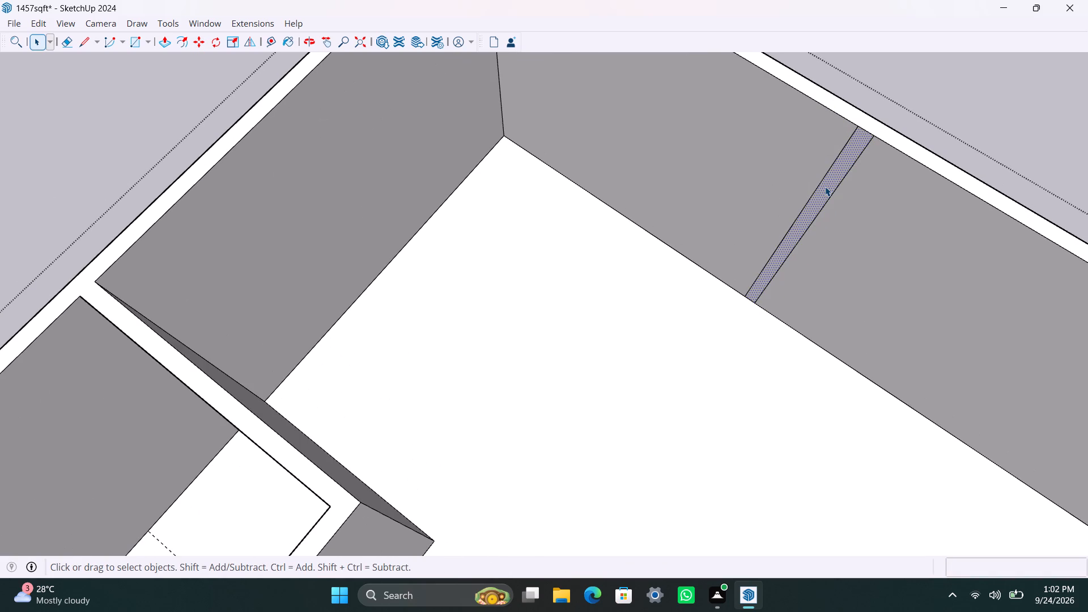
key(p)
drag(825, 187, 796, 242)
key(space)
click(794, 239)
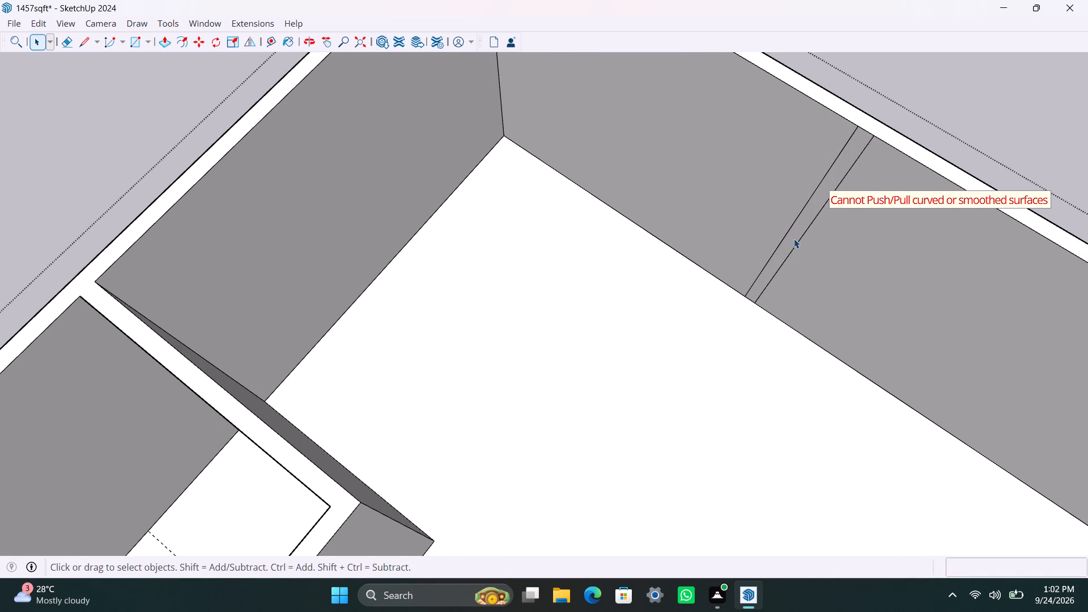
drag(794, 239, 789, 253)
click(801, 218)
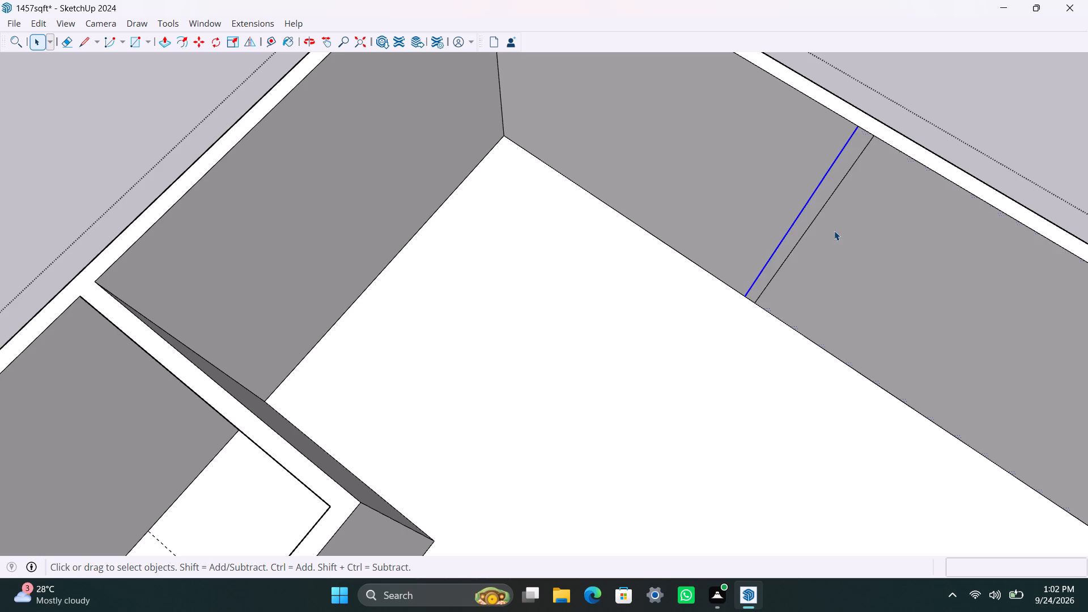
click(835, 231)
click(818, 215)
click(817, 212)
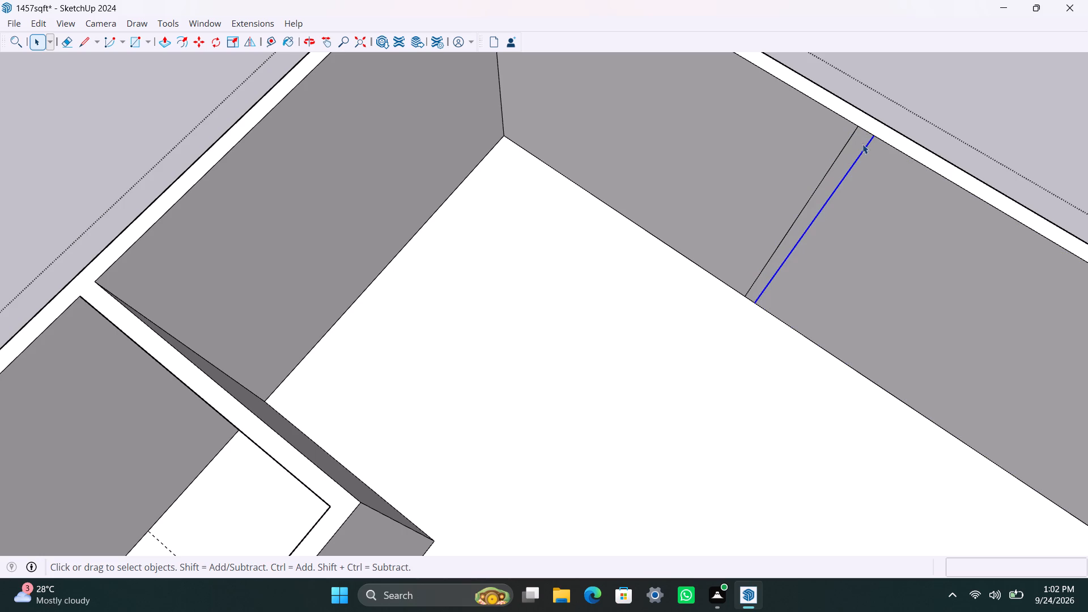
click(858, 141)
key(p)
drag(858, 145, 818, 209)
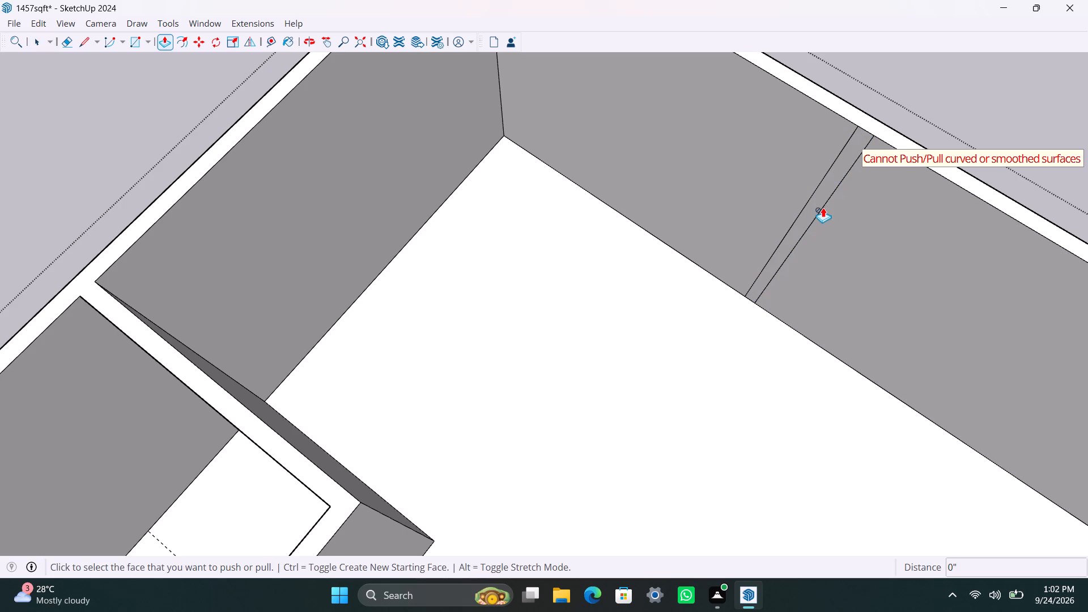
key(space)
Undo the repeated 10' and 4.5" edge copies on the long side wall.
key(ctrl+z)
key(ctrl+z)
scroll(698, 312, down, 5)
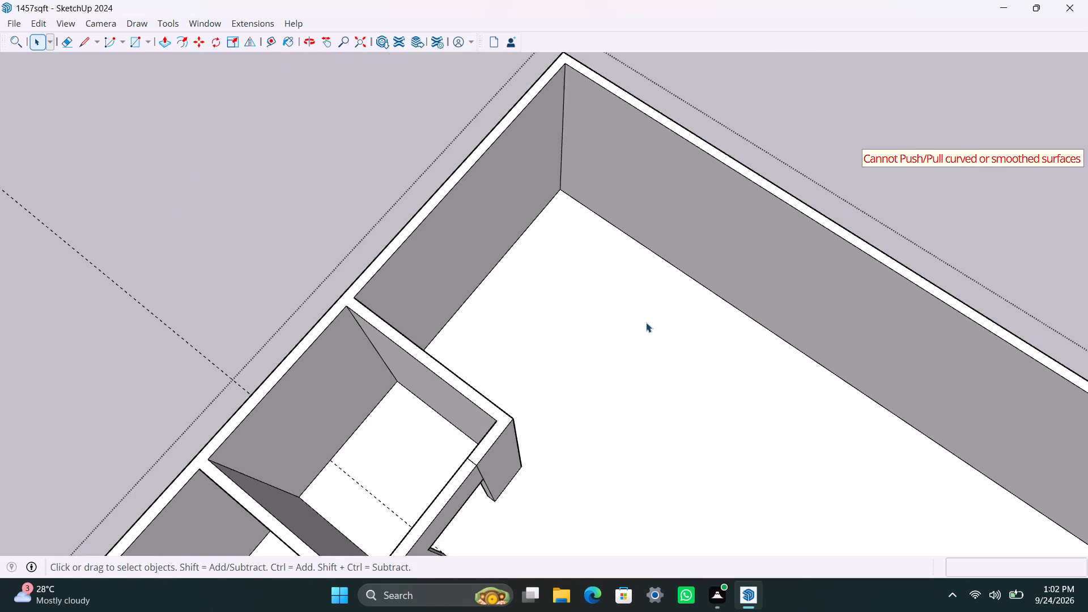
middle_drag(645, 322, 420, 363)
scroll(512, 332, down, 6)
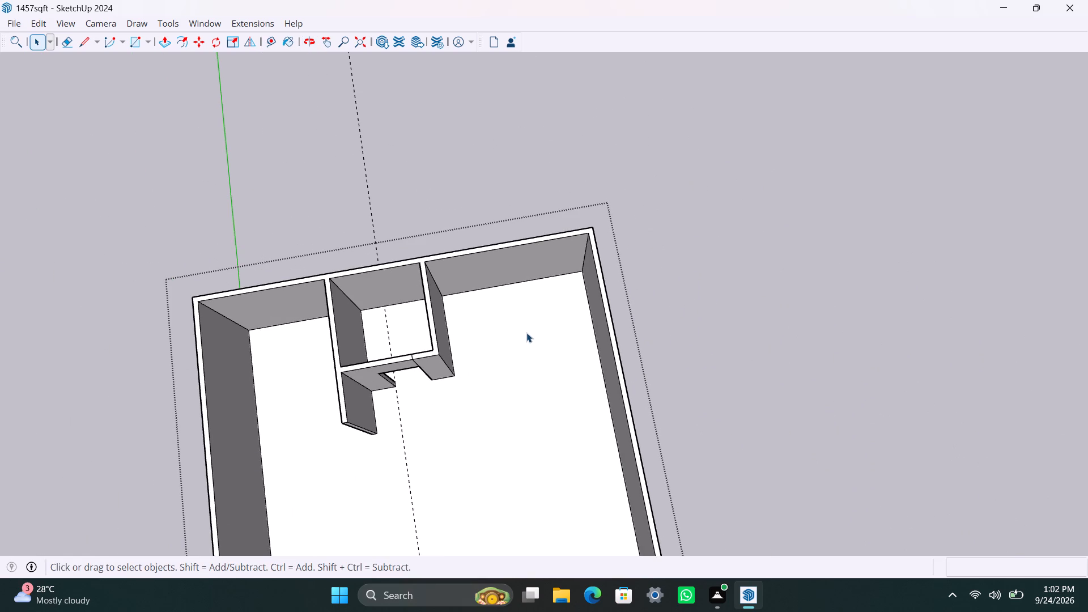
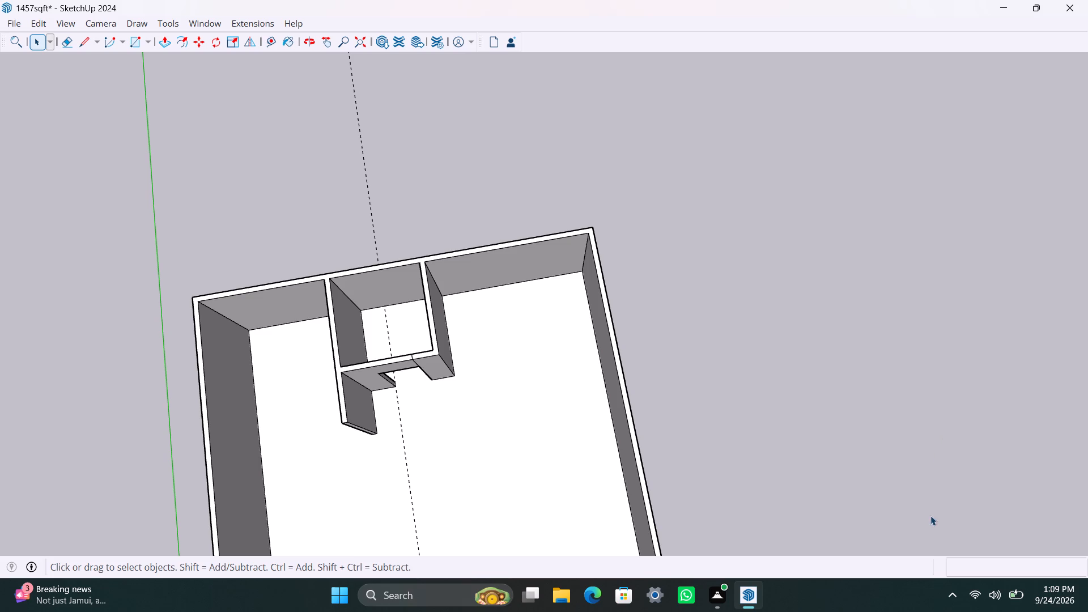
Open the wall group and examine the long side wall's connected and hidden geometry by selecting it, including the area near the inner corner.
scroll(535, 388, down, 4)
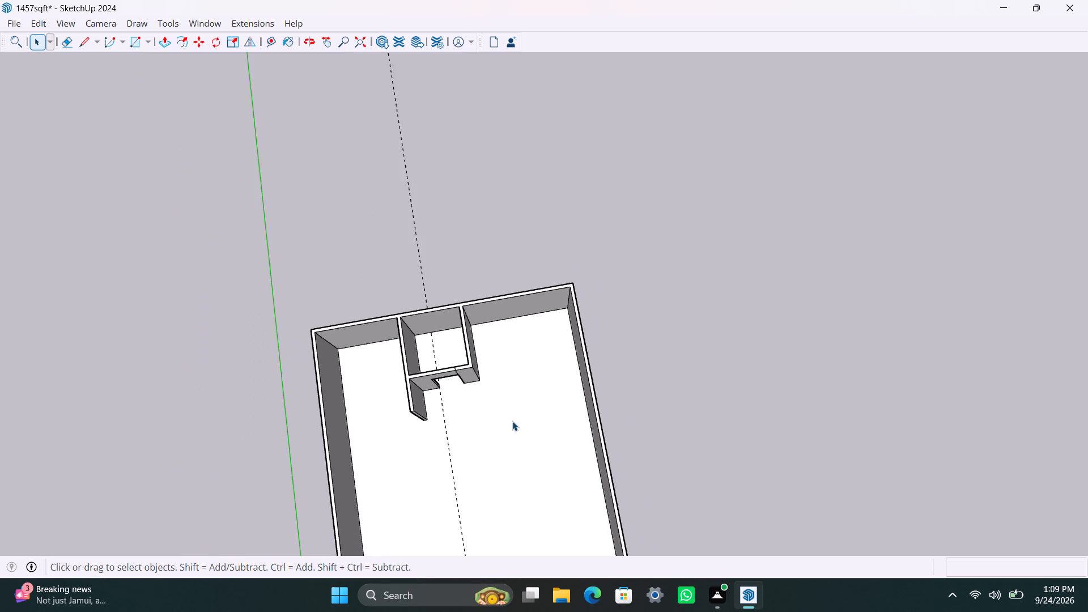
middle_drag(517, 422, 937, 364)
scroll(605, 300, up, 3)
click(598, 286)
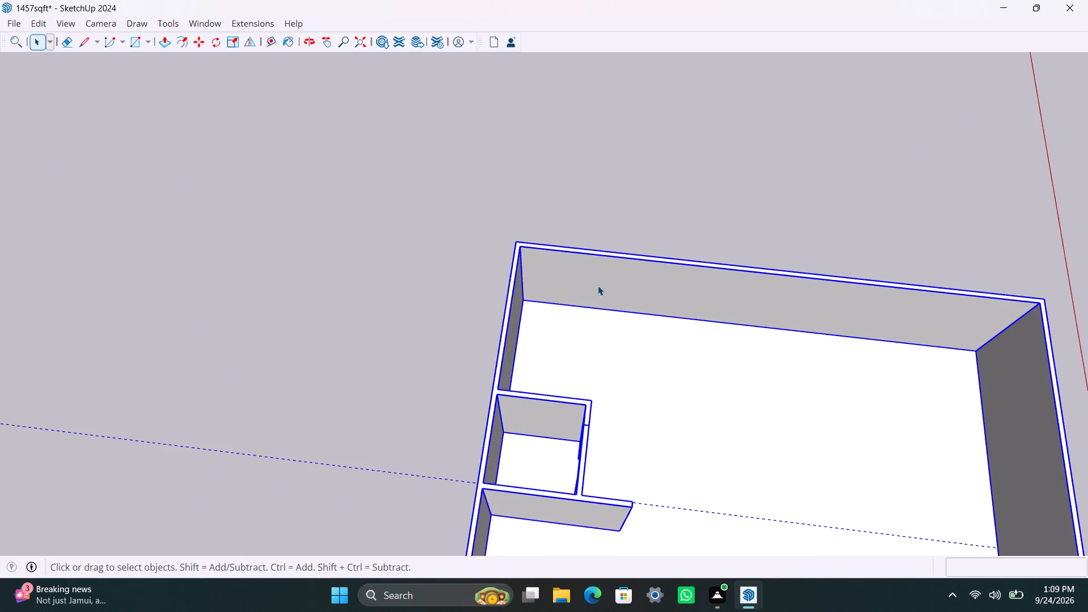
triple_click(598, 286)
scroll(643, 282, up, 1)
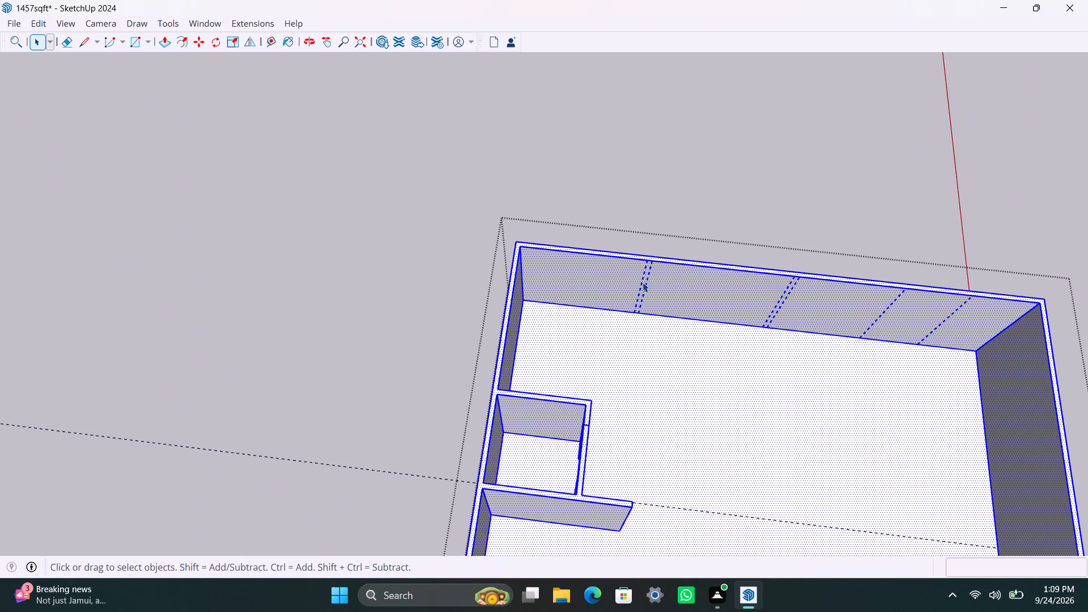
scroll(643, 282, up, 2)
scroll(643, 282, down, 1)
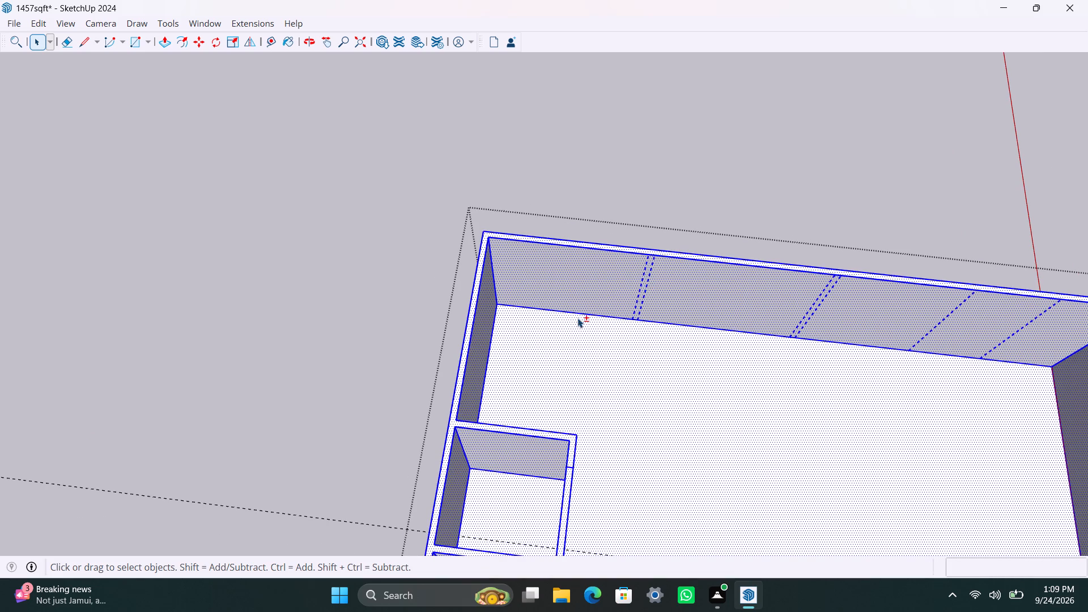
shift+middle_click(498, 325)
scroll(605, 334, down, 4)
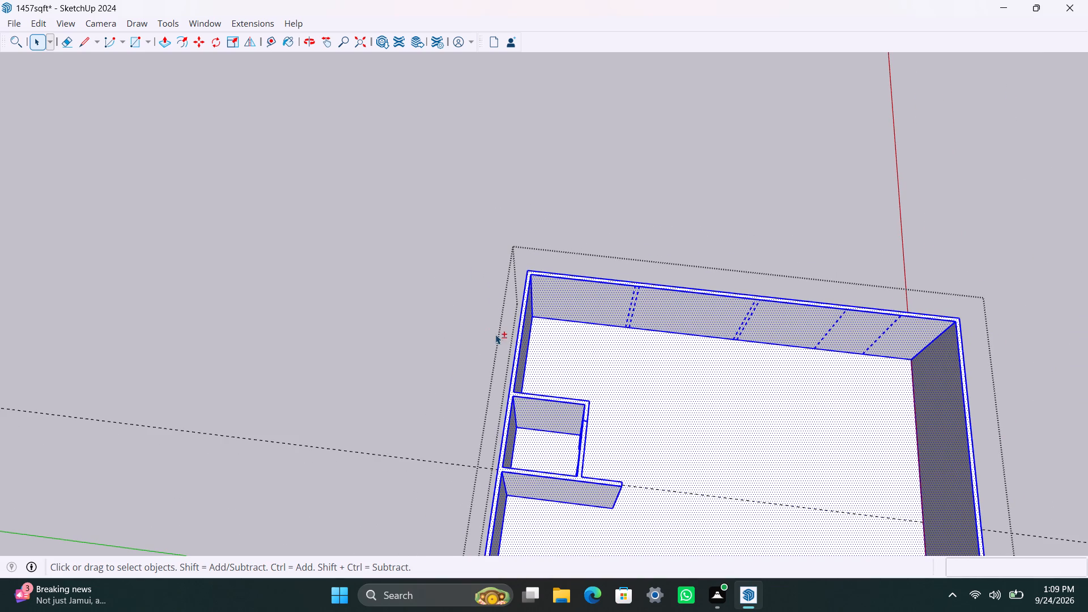
shift+middle_click(495, 334)
scroll(593, 339, up, 3)
scroll(652, 293, up, 8)
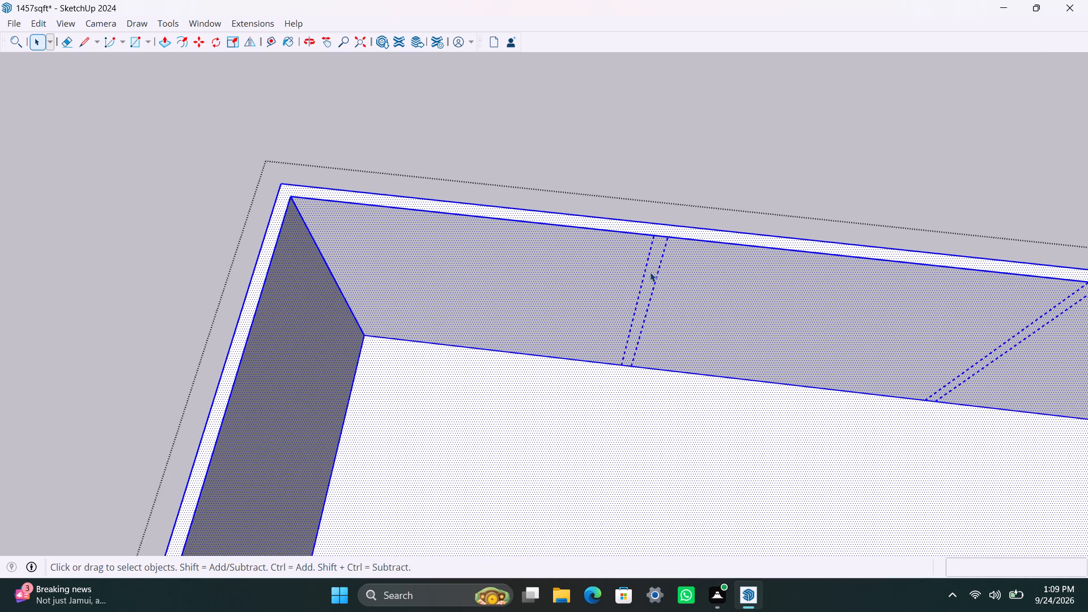
click(659, 234)
click(659, 234)
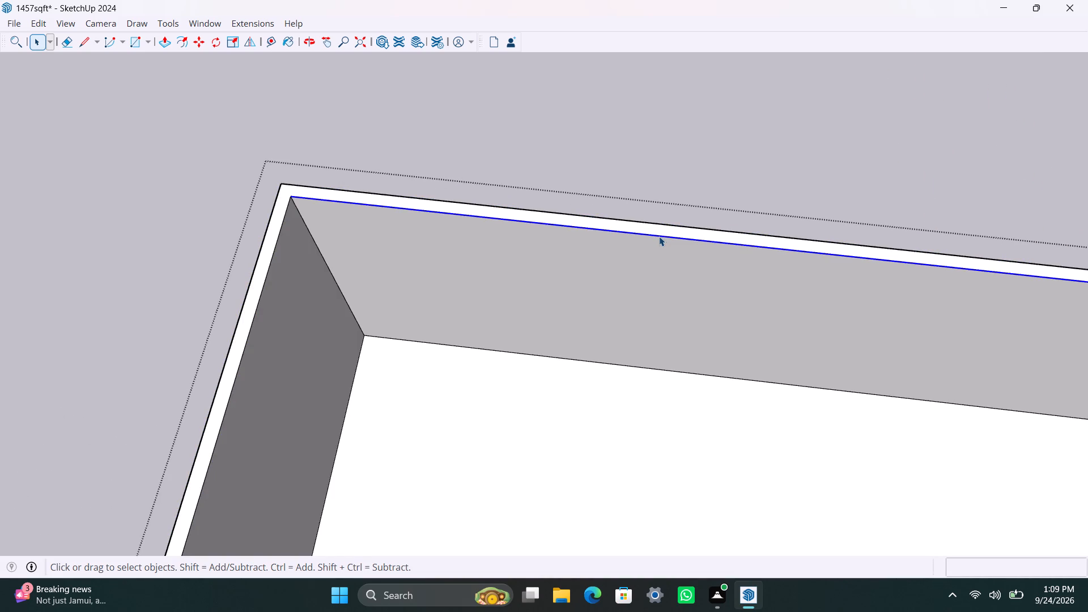
click(659, 236)
triple_click(659, 236)
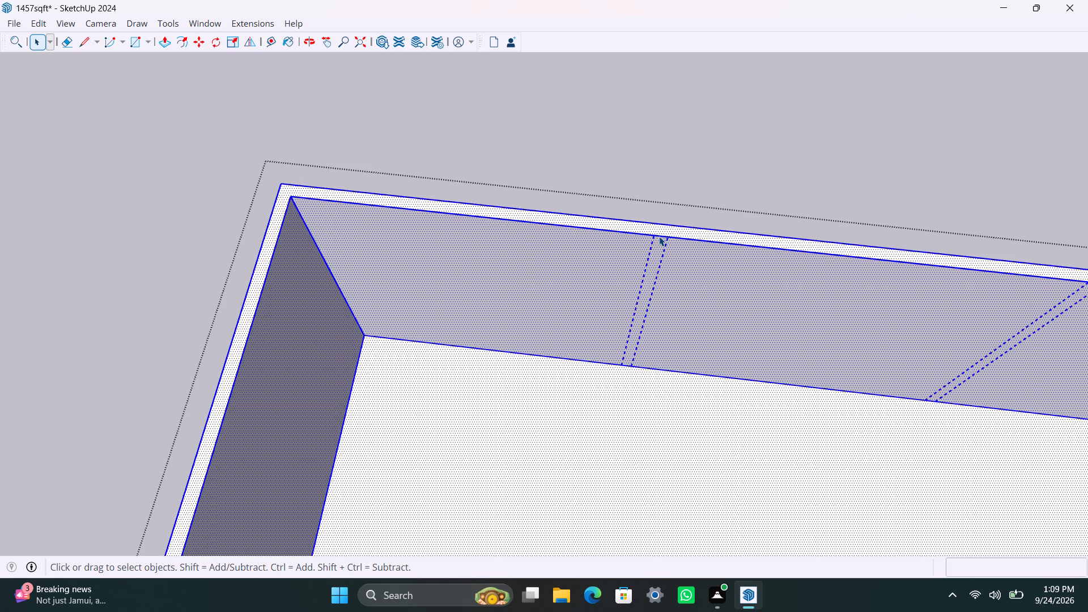
scroll(568, 481, down, 10)
scroll(593, 398, down, 5)
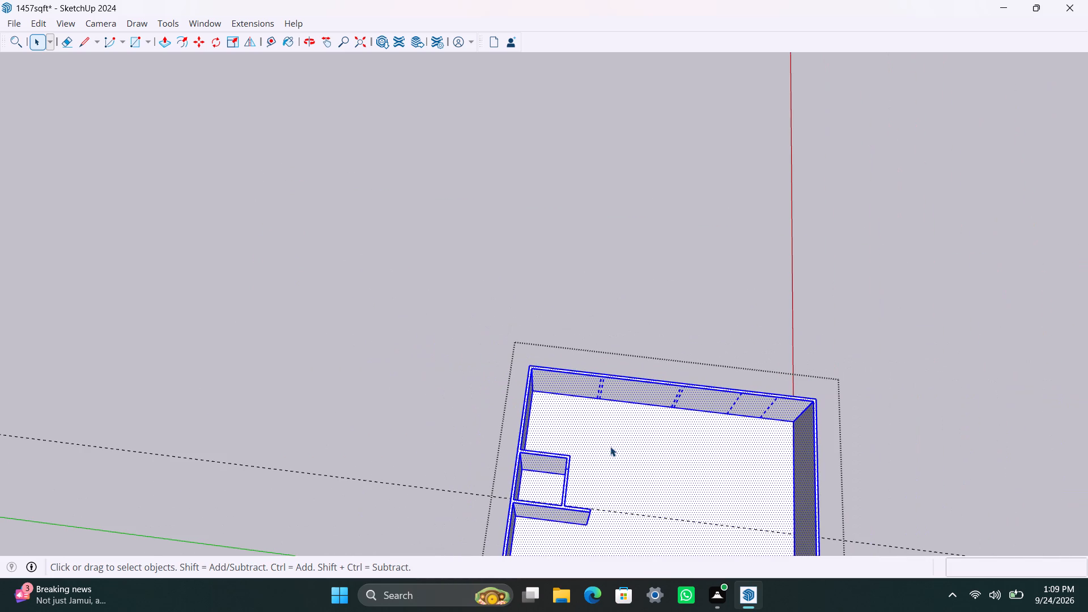
shift+middle_click(522, 366)
scroll(558, 413, down, 4)
middle_drag(635, 444, 552, 374)
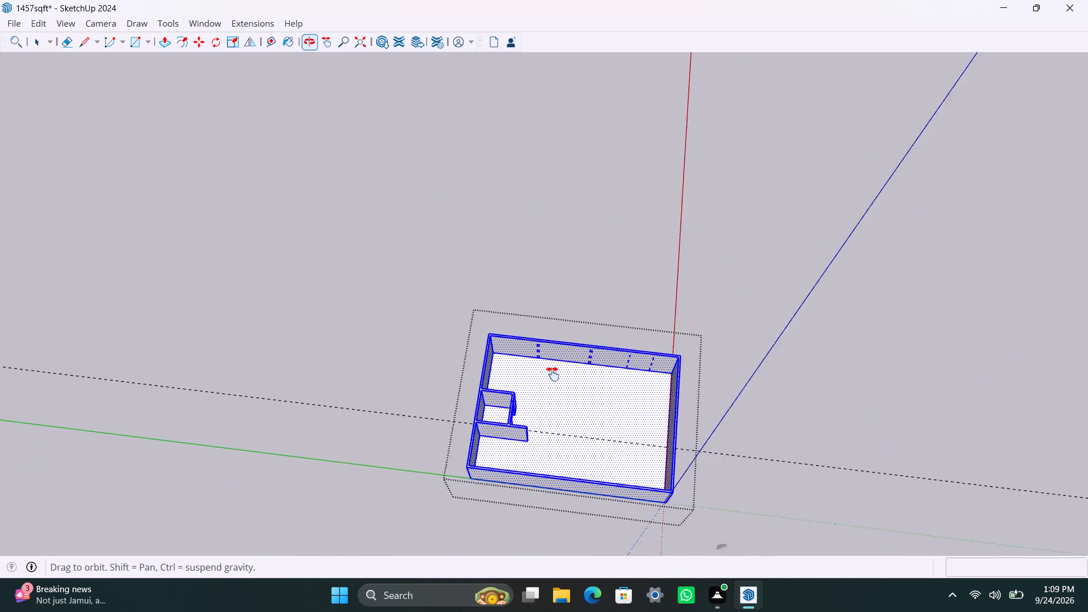
middle_drag(552, 374, 489, 367)
scroll(685, 364, up, 1)
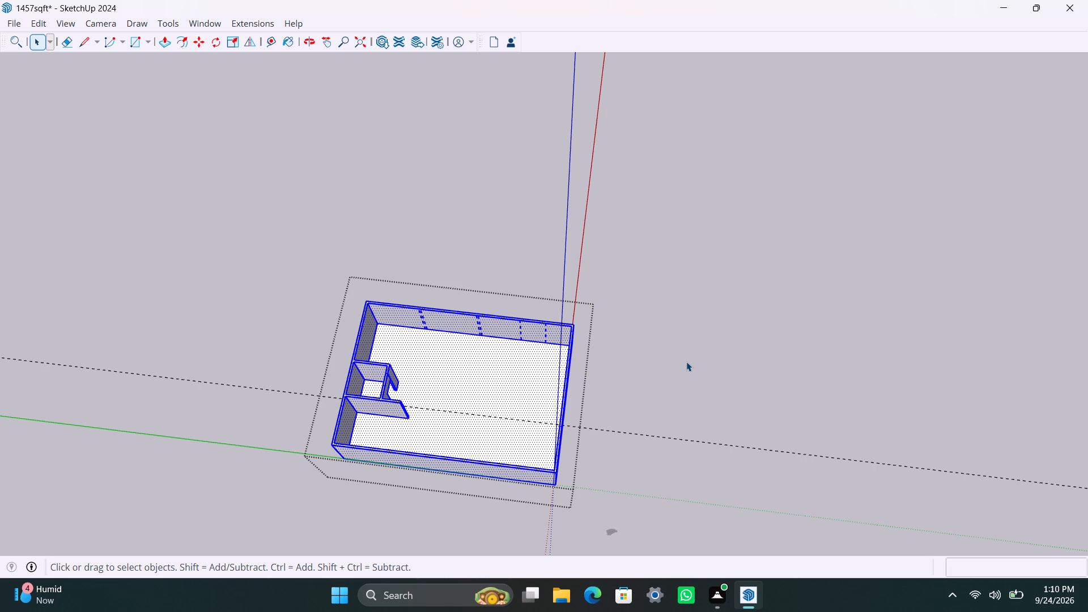
scroll(444, 333, up, 7)
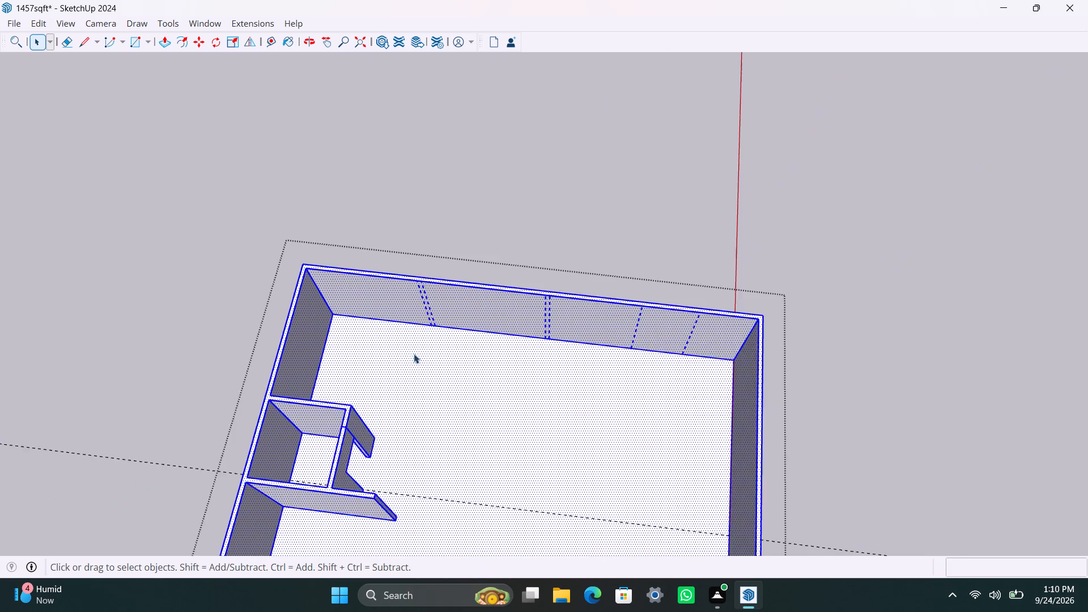
scroll(418, 372, up, 3)
scroll(437, 316, up, 3)
scroll(425, 285, down, 8)
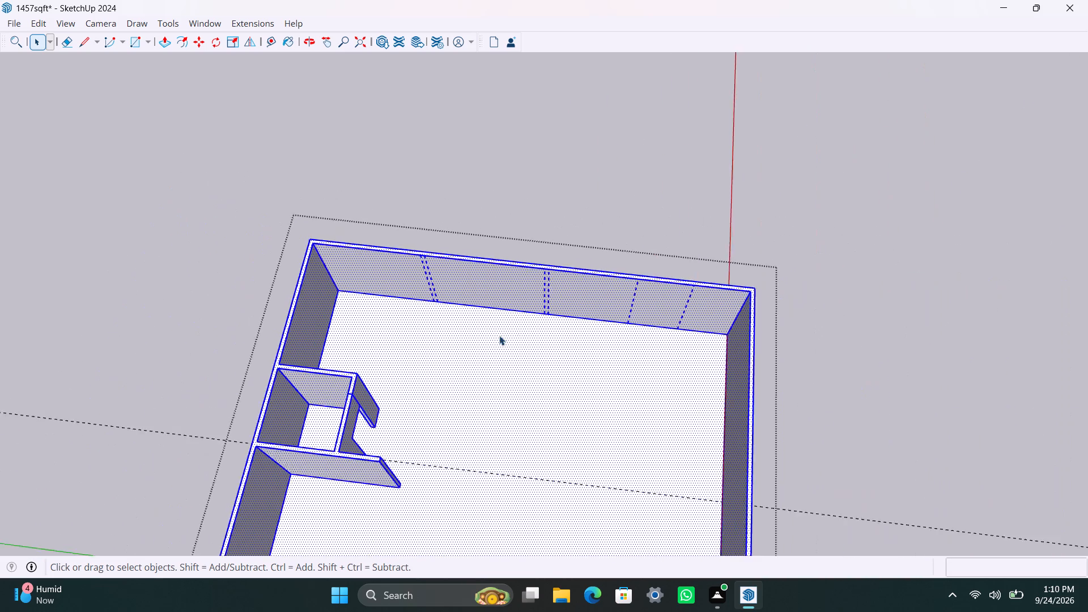
scroll(499, 335, down, 6)
click(733, 329)
Examine the apartment shell and the small partitioned room from several angles, ending at the long side wall.
scroll(619, 392, up, 3)
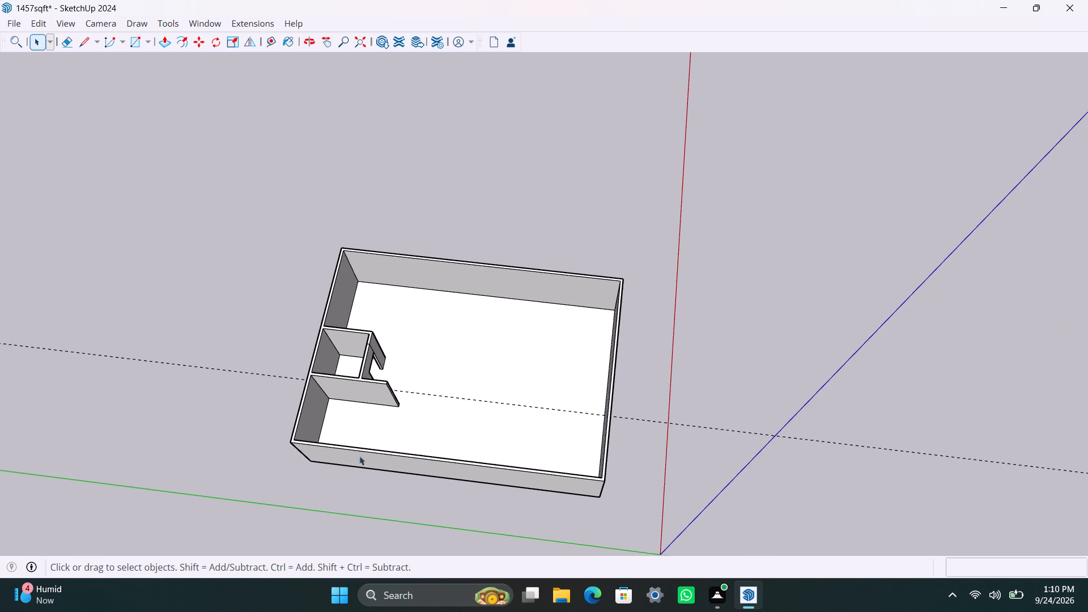
middle_click(303, 457)
scroll(658, 418, down, 5)
middle_click(890, 470)
middle_drag(558, 486, 558, 477)
scroll(558, 484, down, 1)
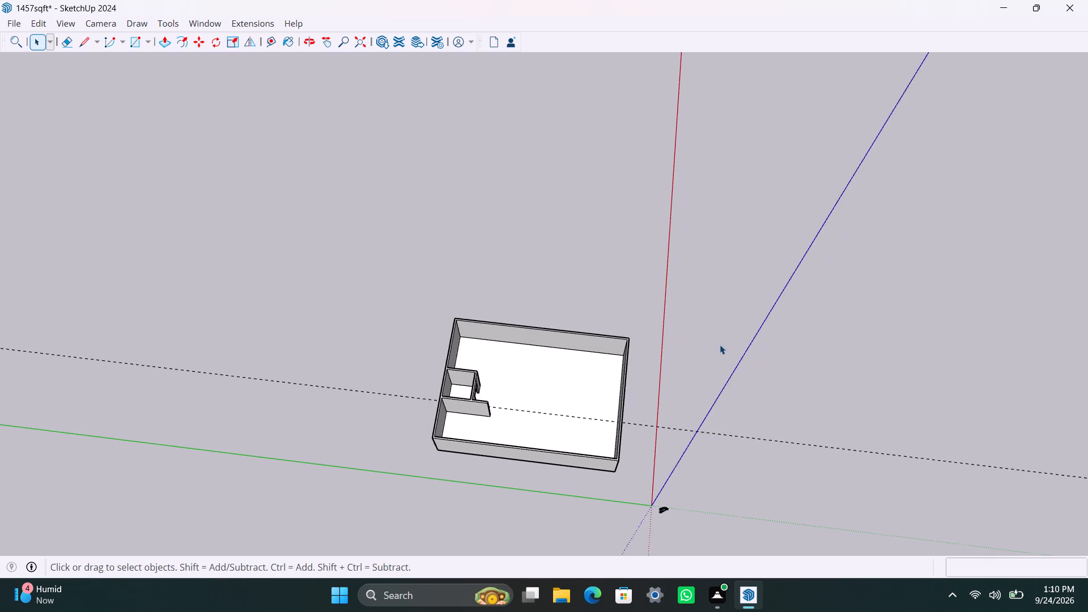
scroll(720, 344, down, 6)
middle_drag(811, 363, 792, 378)
middle_drag(762, 390, 684, 406)
middle_click(681, 406)
middle_drag(666, 406, 285, 402)
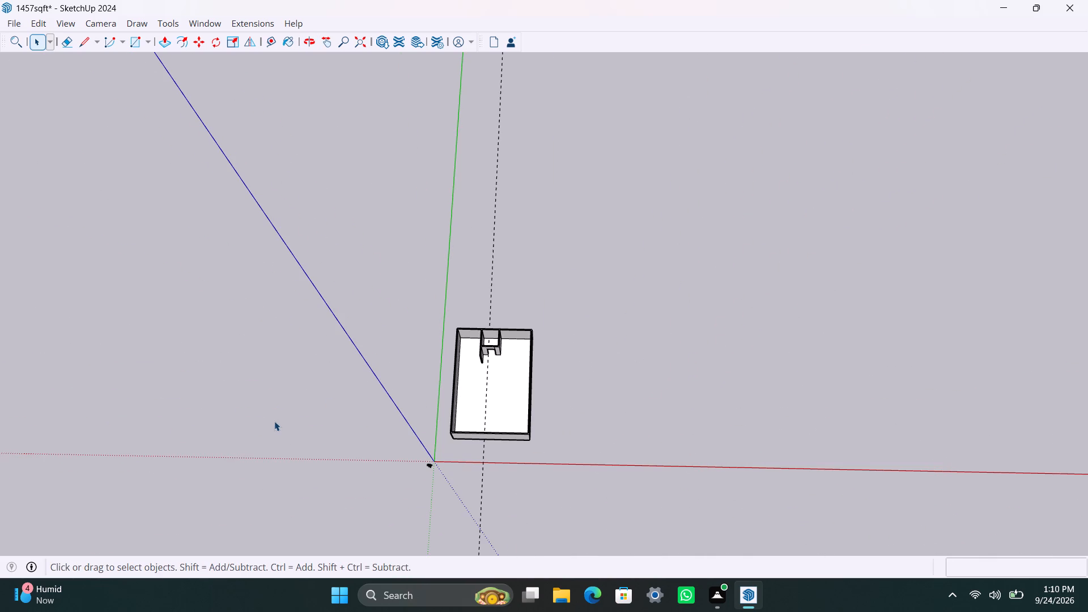
scroll(470, 461, up, 9)
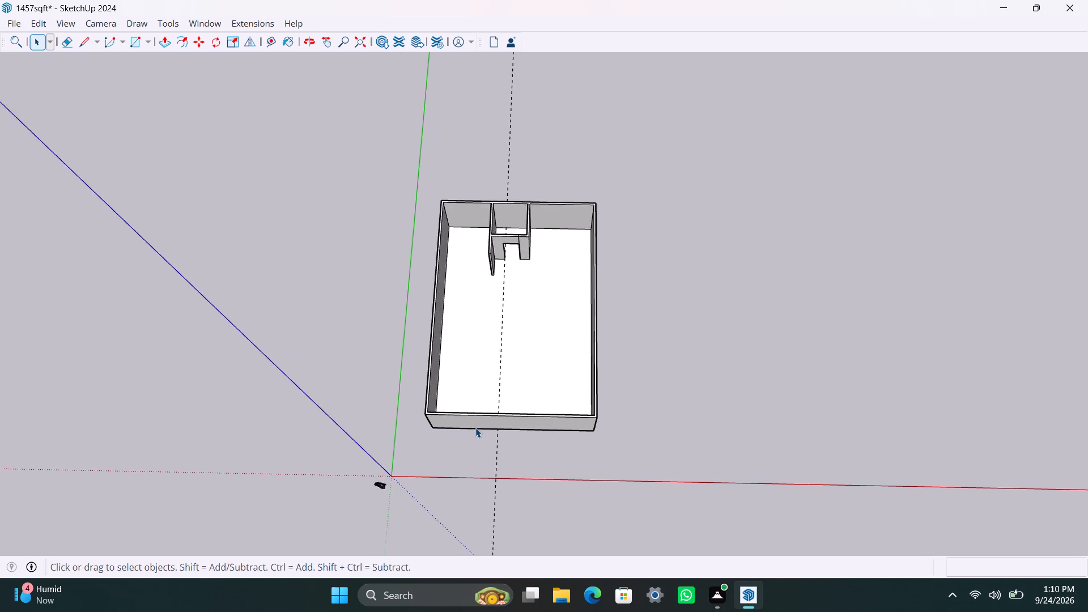
middle_drag(475, 428, 568, 427)
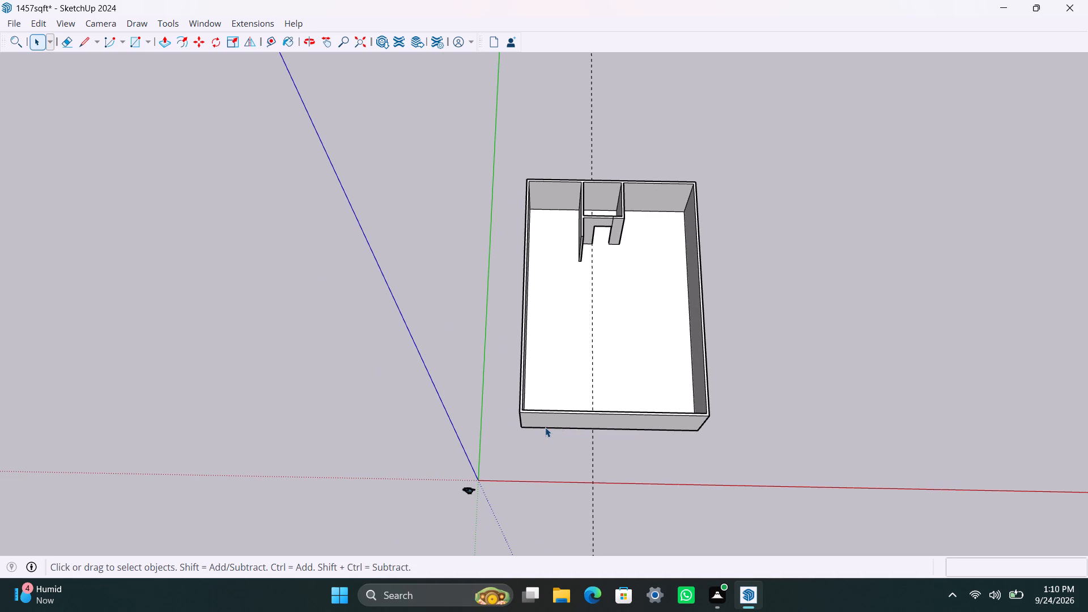
scroll(584, 377, up, 4)
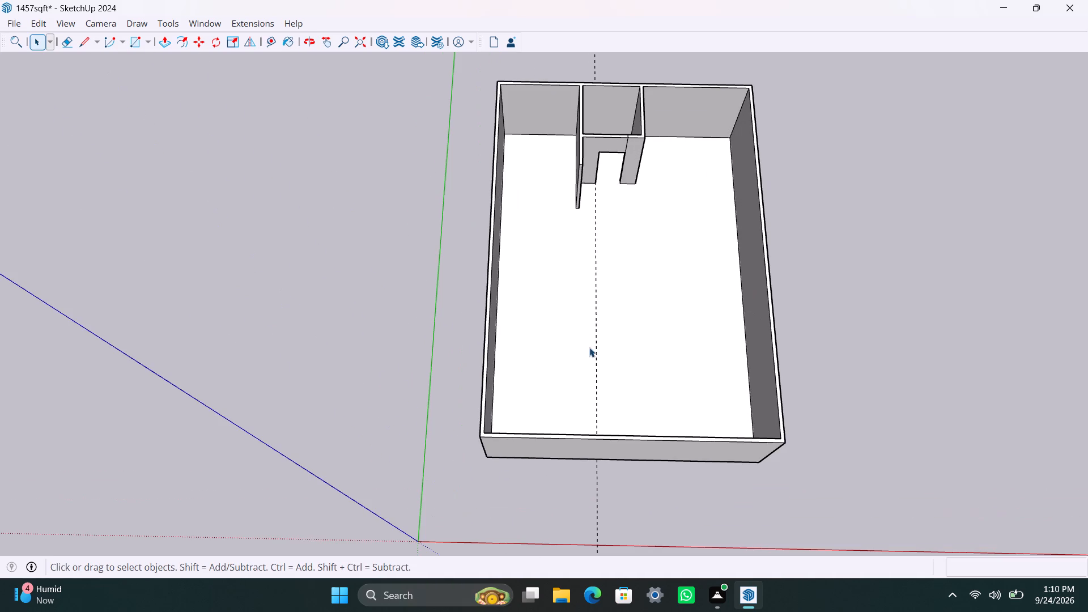
shift+middle_drag(589, 352, 569, 480)
scroll(655, 375, up, 3)
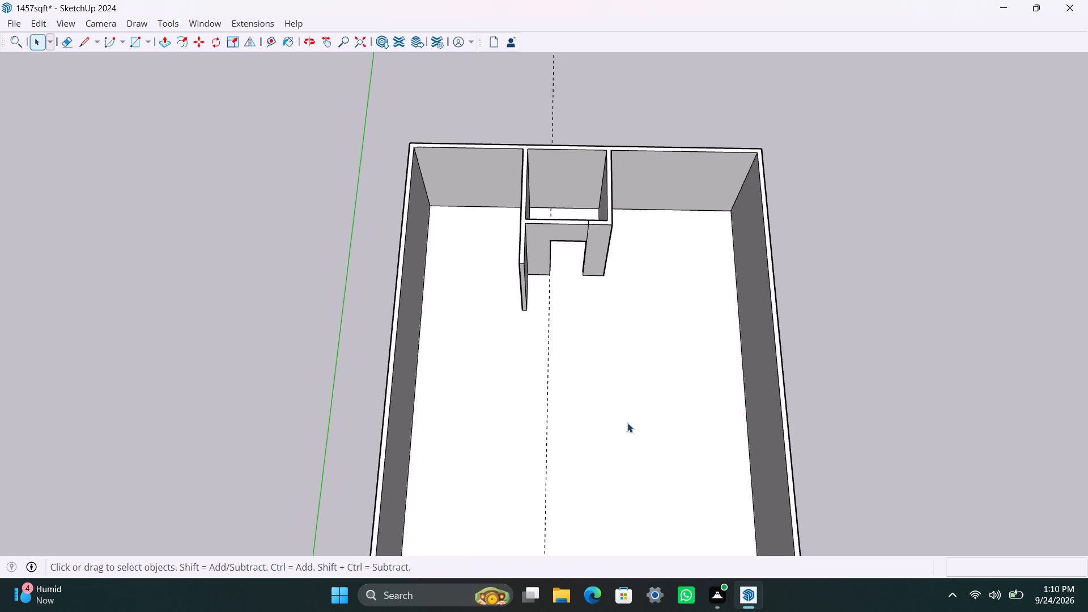
scroll(635, 353, down, 3)
middle_drag(500, 452, 733, 463)
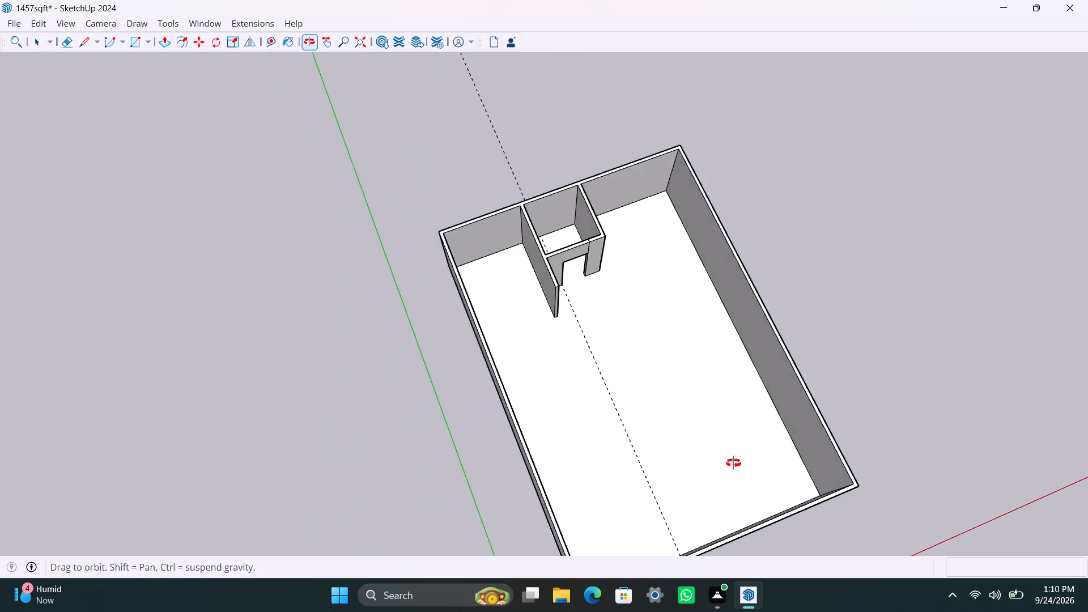
middle_drag(733, 463, 923, 459)
scroll(656, 190, up, 4)
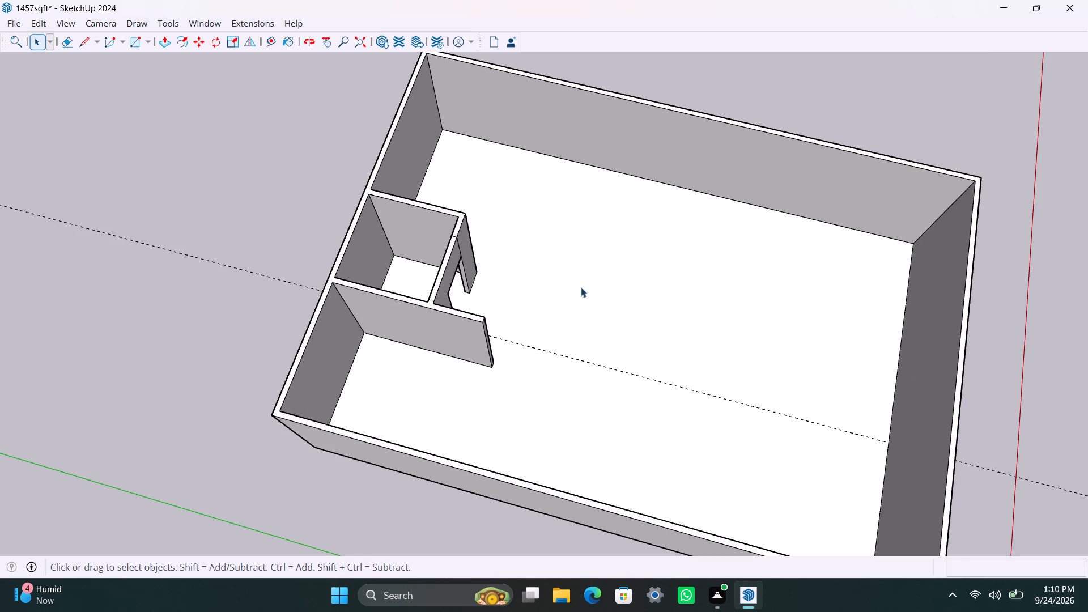
scroll(561, 320, down, 3)
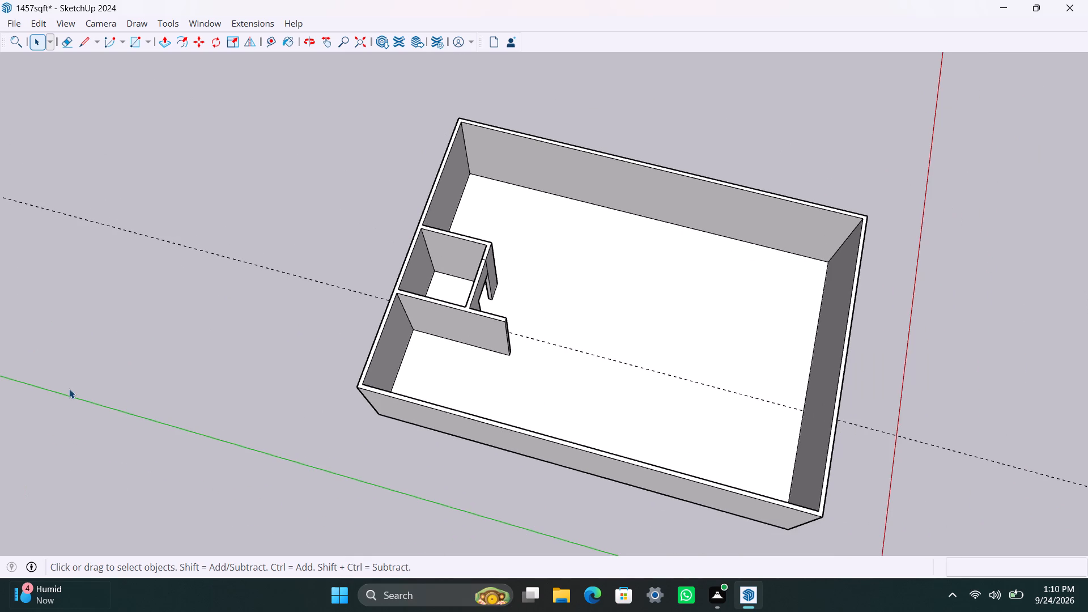
scroll(532, 209, down, 4)
middle_drag(542, 222, 550, 239)
middle_click(921, 406)
middle_drag(481, 354, 607, 376)
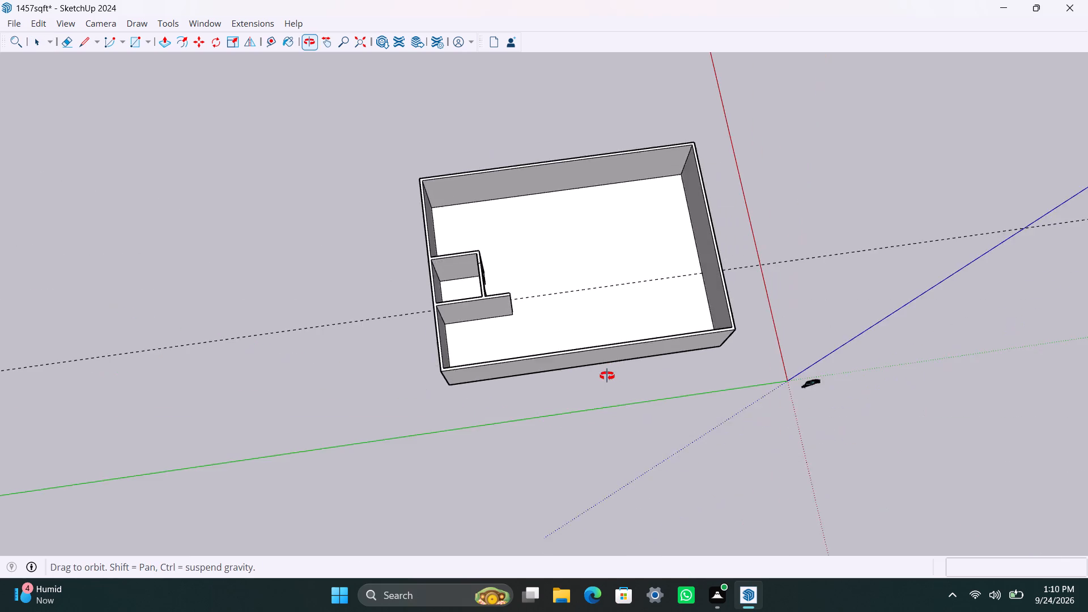
middle_drag(607, 376, 554, 416)
middle_drag(517, 313, 482, 485)
scroll(487, 433, up, 4)
middle_drag(441, 375, 422, 258)
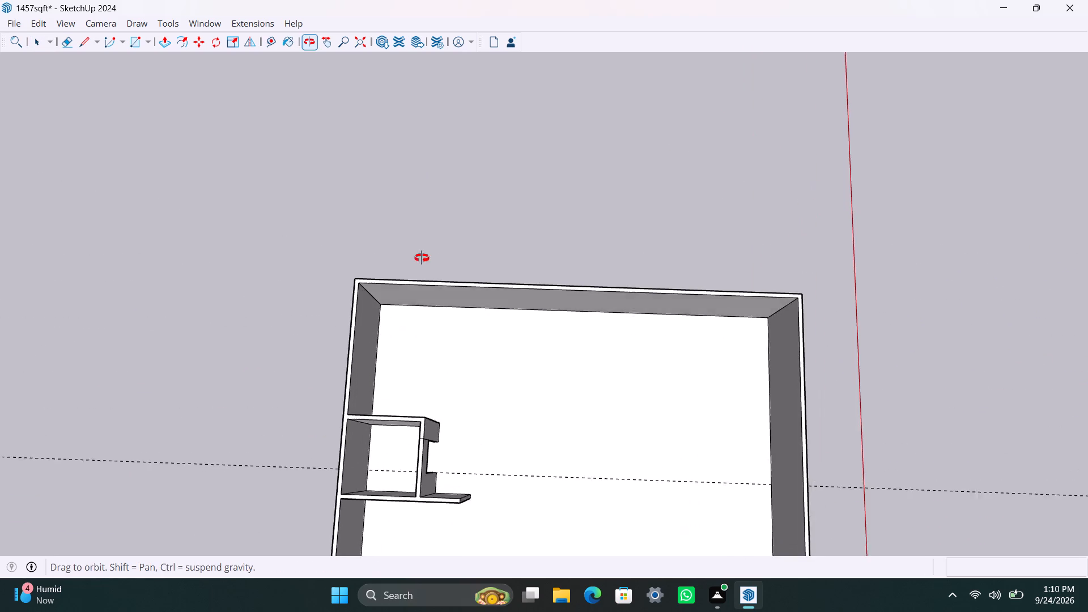
middle_drag(422, 258, 417, 224)
scroll(396, 330, up, 3)
middle_drag(416, 329, 420, 284)
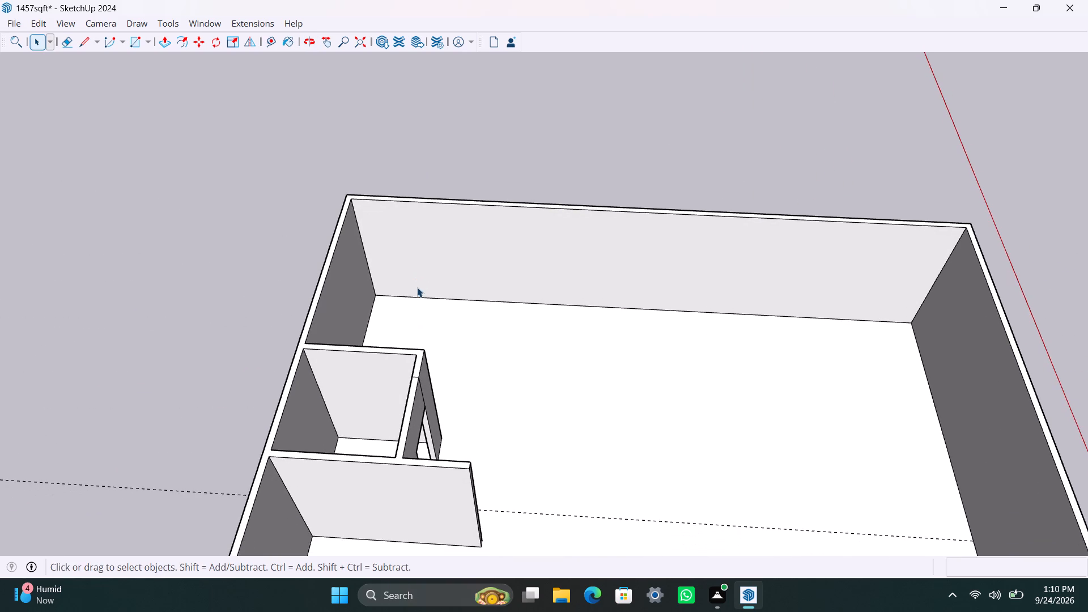
Open the wall group and place vertical guides on the long side wall, 10' from the inner corner and 4.5" beyond that.
click(671, 276)
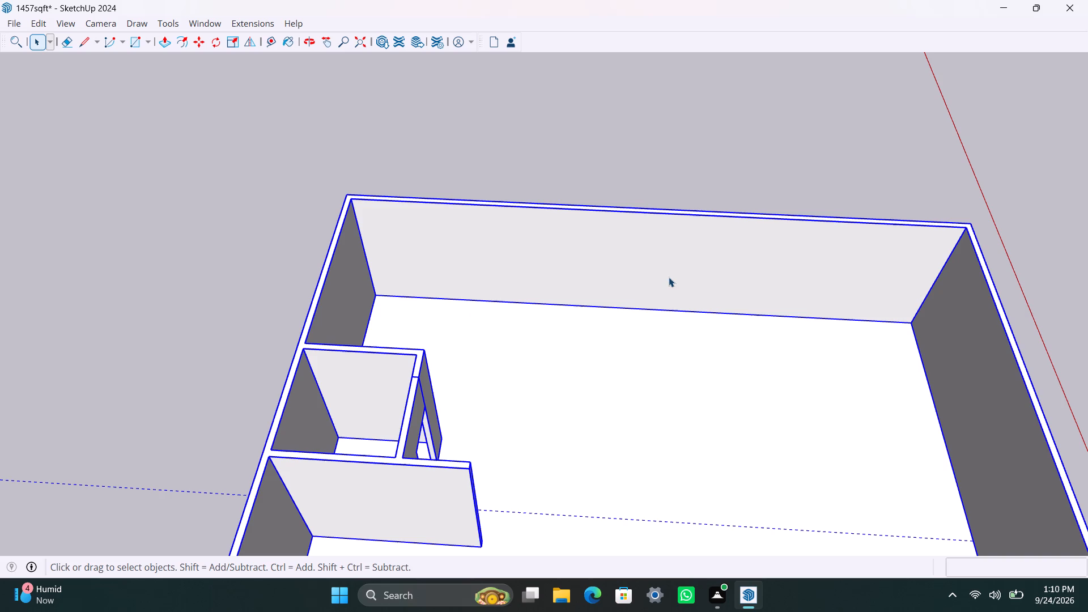
triple_click(663, 309)
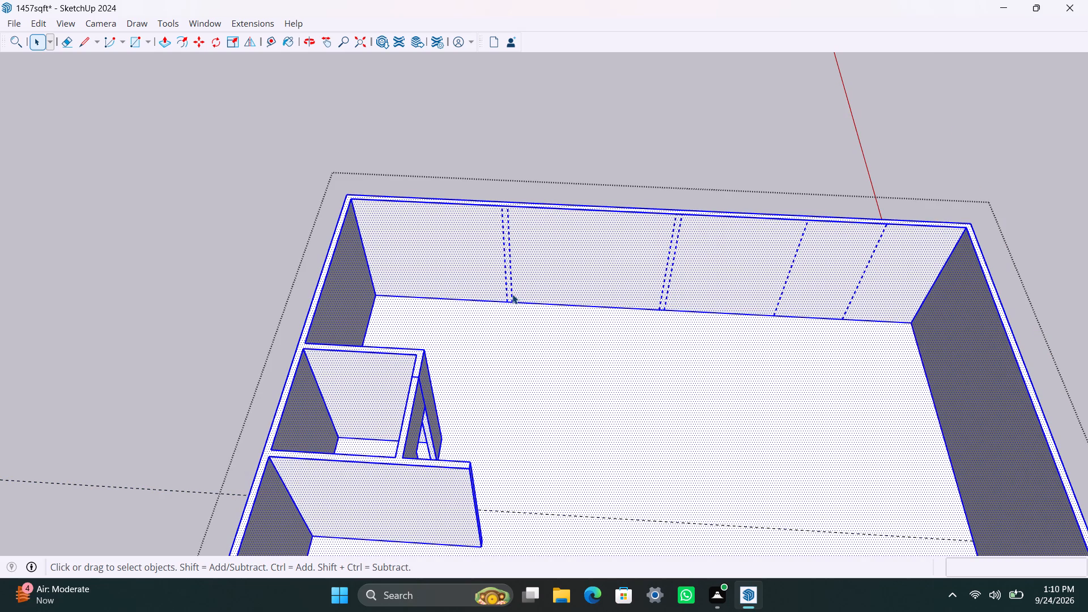
click(509, 279)
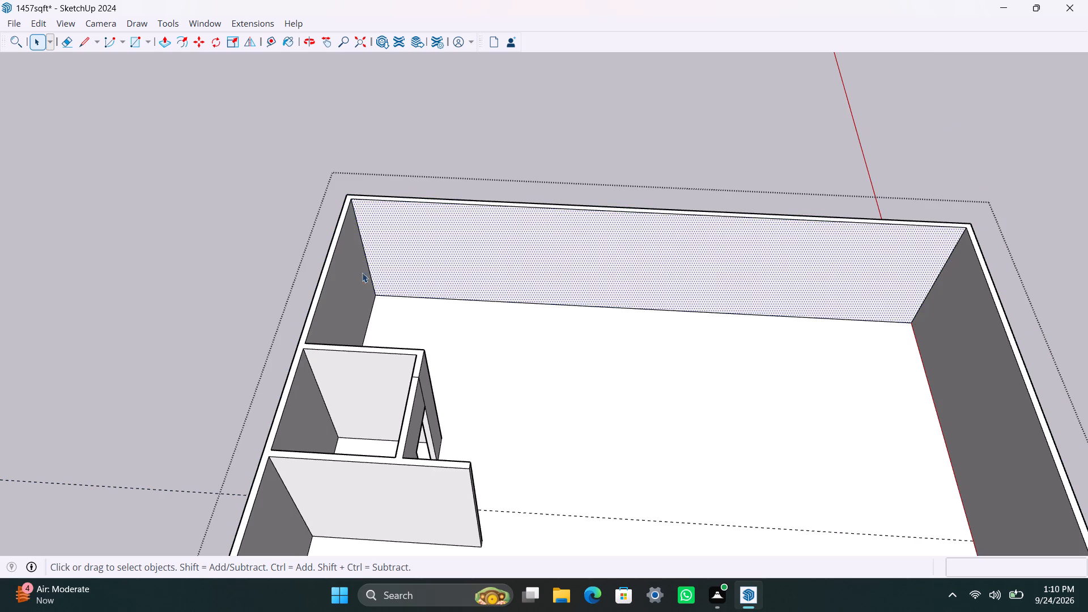
key(t)
click(360, 232)
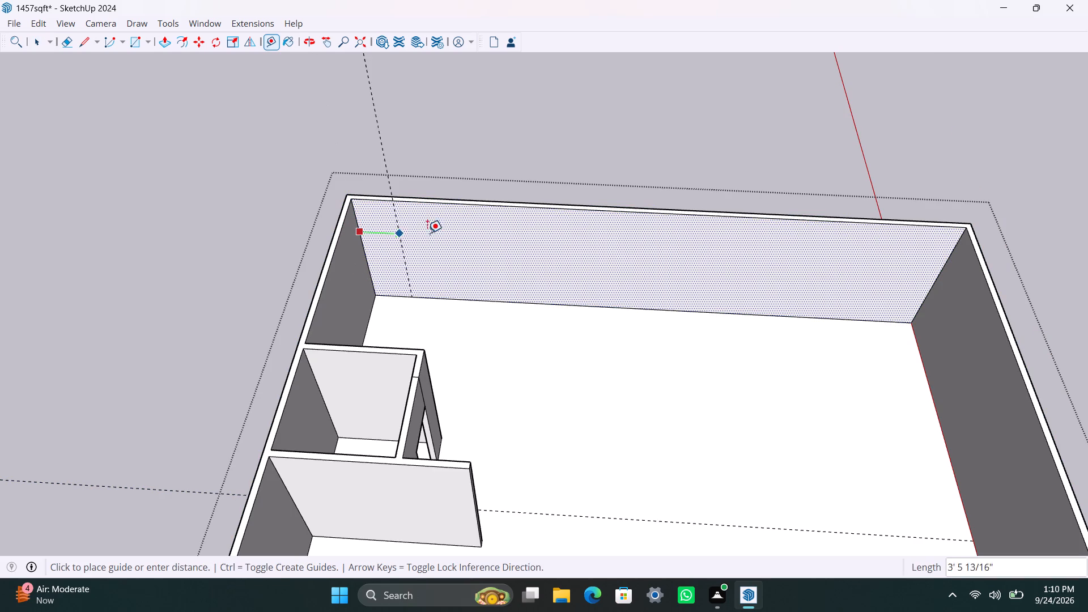
text(10')
key(Return)
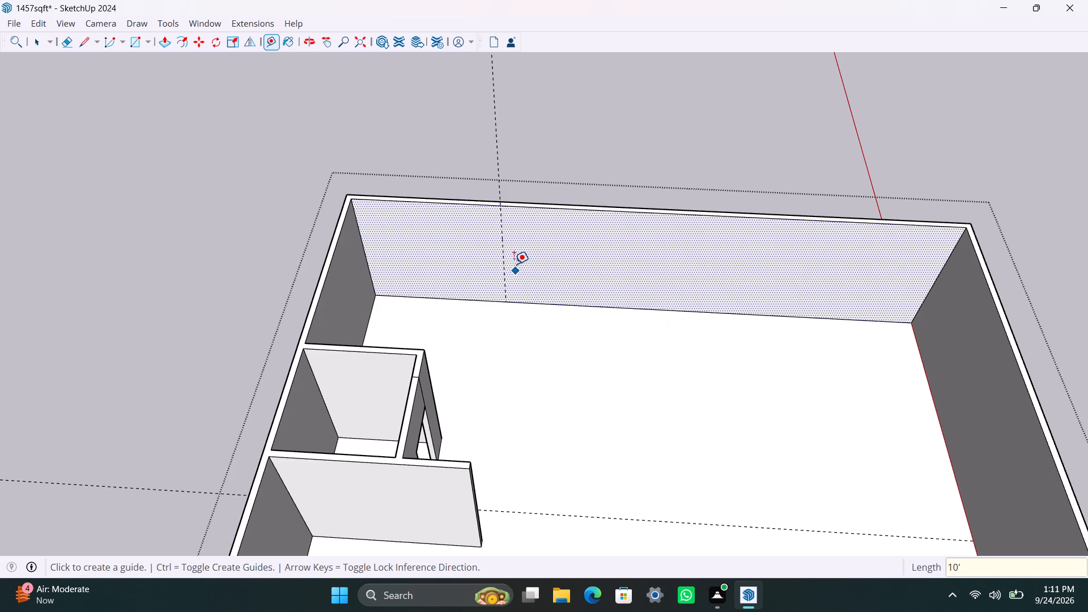
click(501, 249)
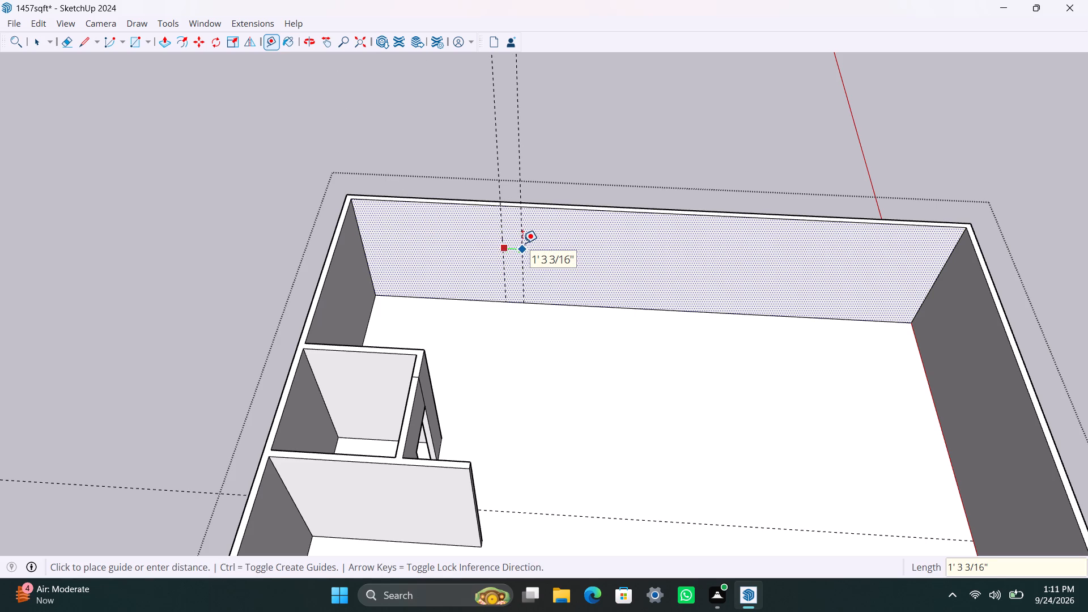
text(4.5")
key(Return)
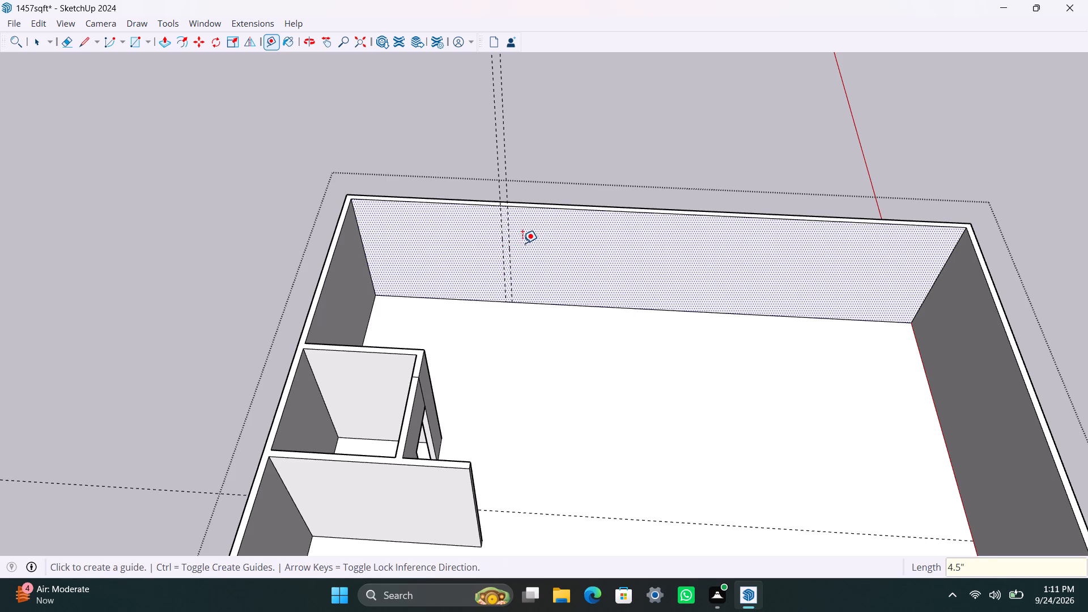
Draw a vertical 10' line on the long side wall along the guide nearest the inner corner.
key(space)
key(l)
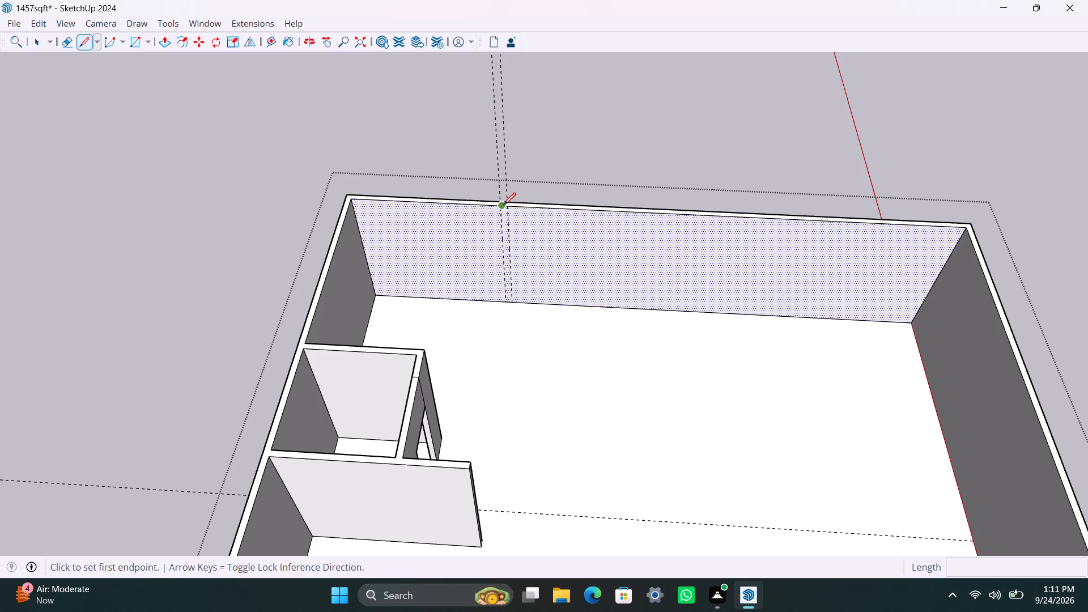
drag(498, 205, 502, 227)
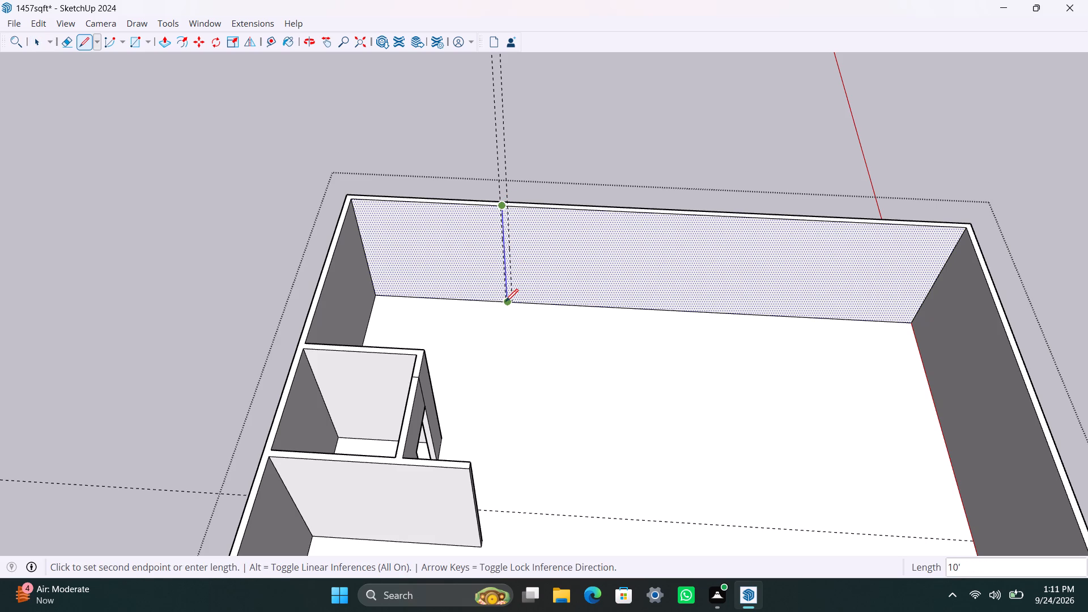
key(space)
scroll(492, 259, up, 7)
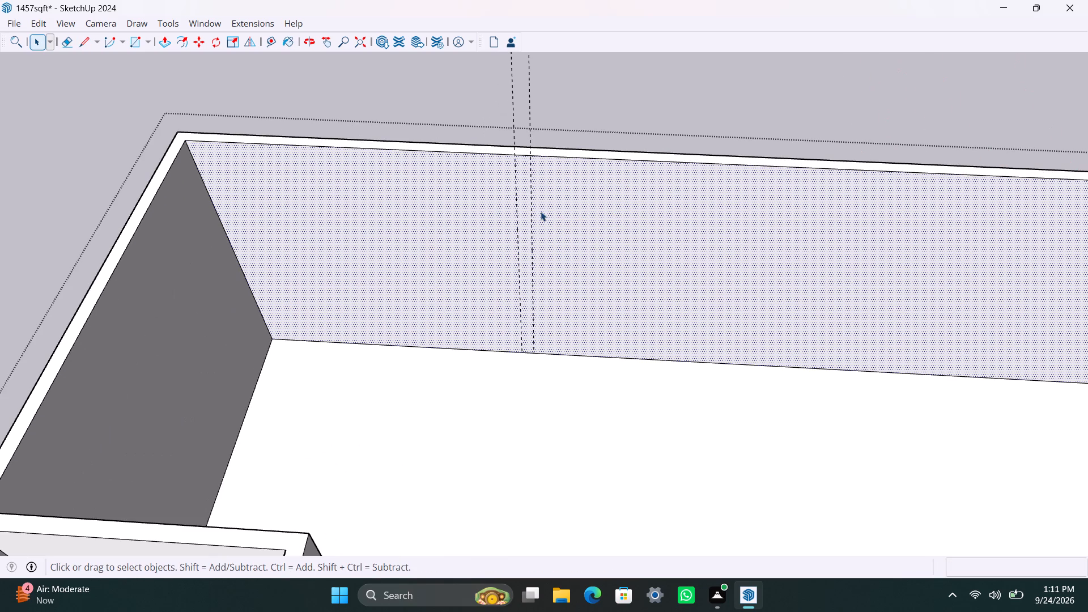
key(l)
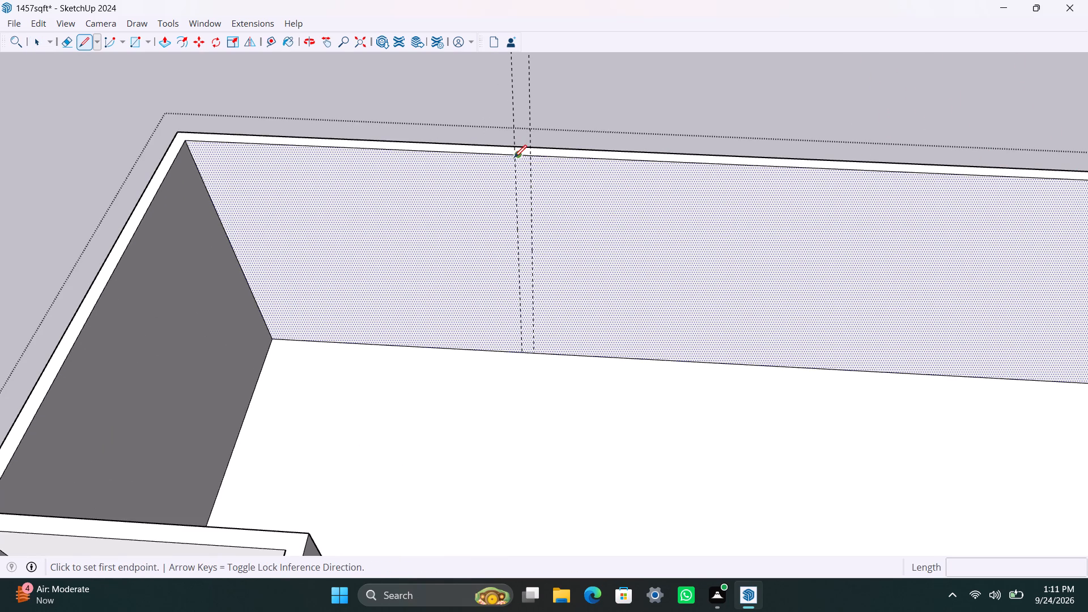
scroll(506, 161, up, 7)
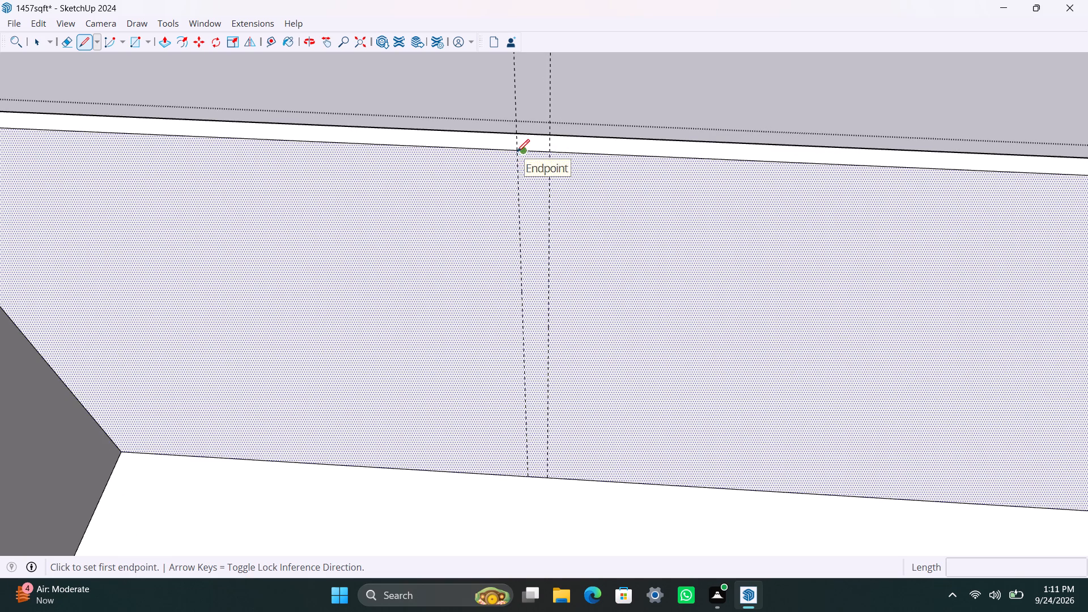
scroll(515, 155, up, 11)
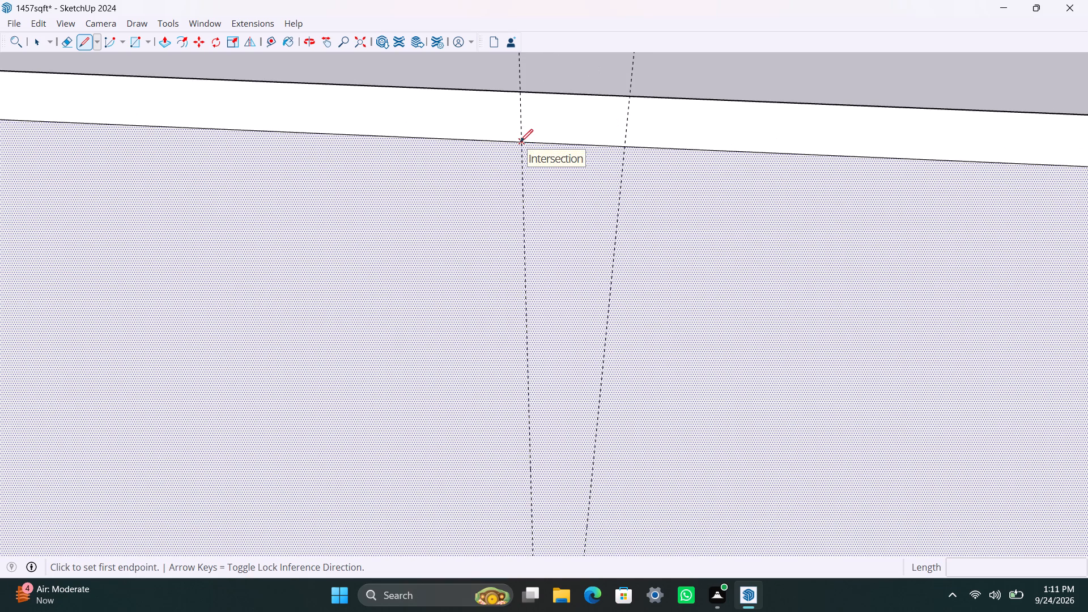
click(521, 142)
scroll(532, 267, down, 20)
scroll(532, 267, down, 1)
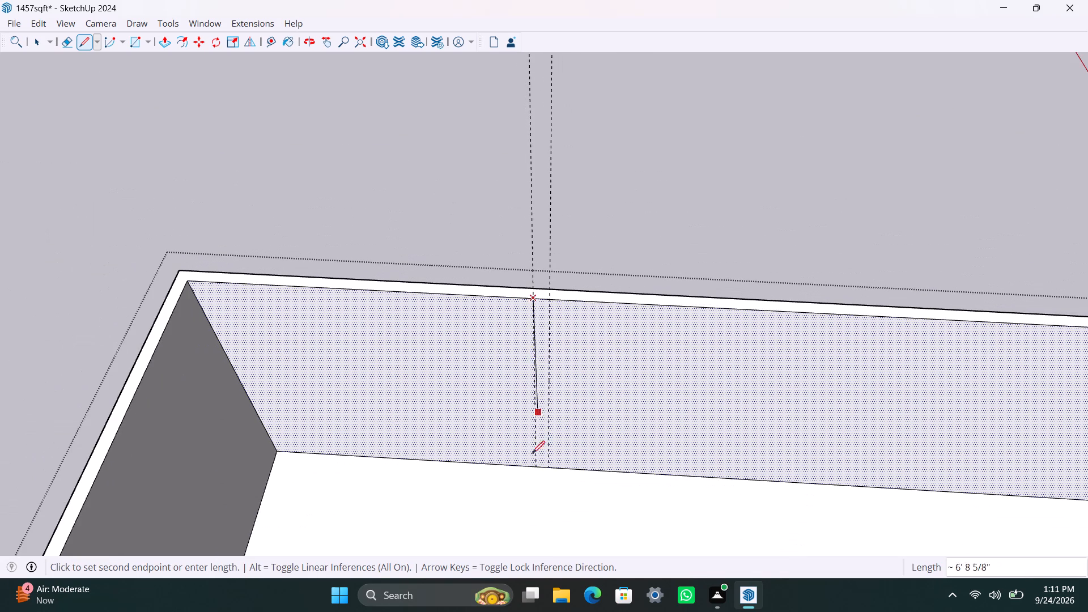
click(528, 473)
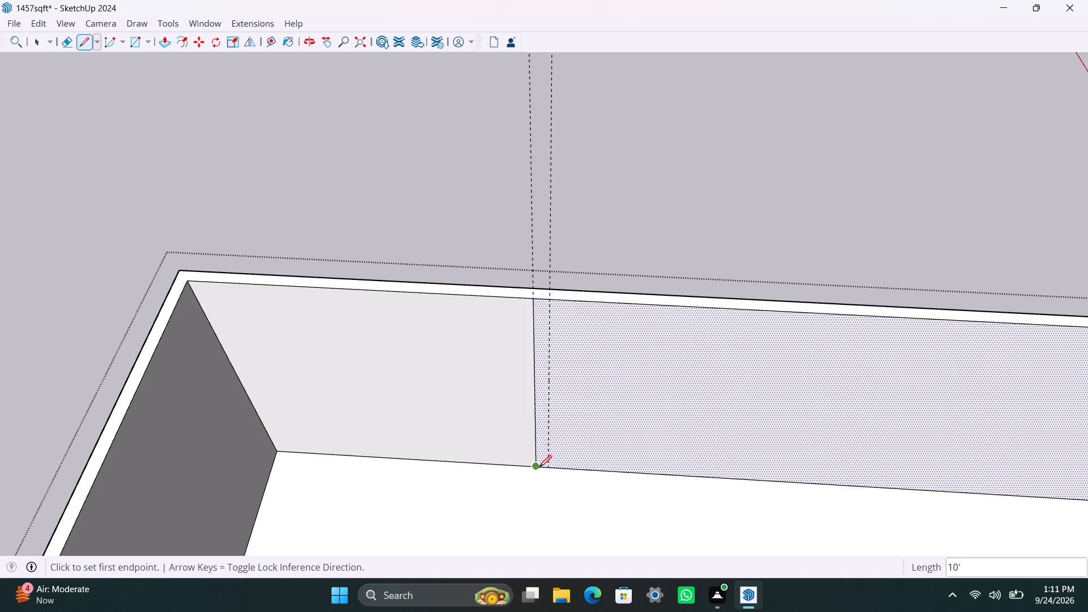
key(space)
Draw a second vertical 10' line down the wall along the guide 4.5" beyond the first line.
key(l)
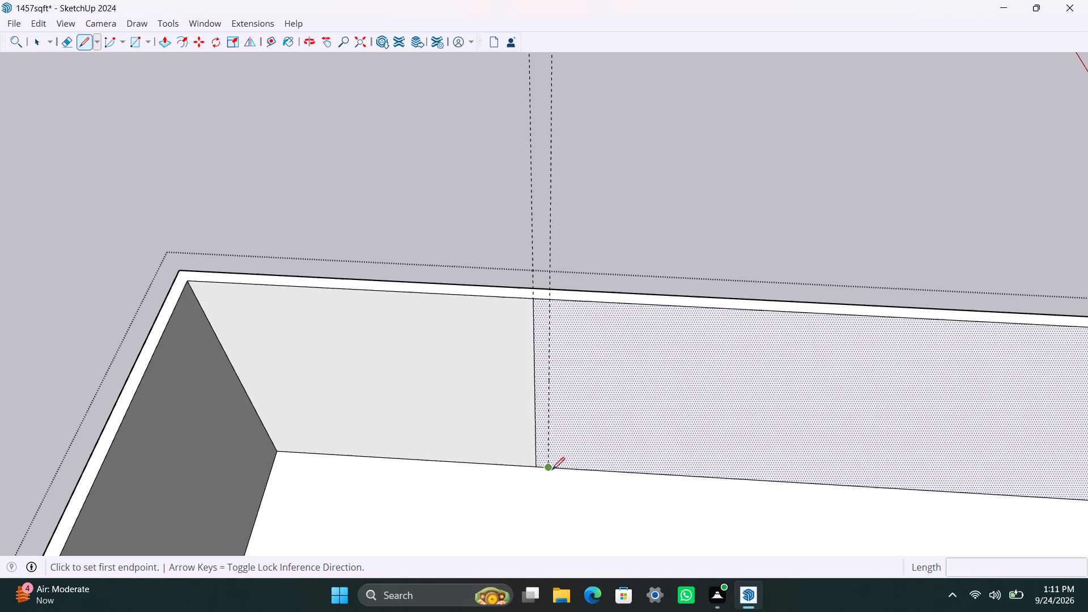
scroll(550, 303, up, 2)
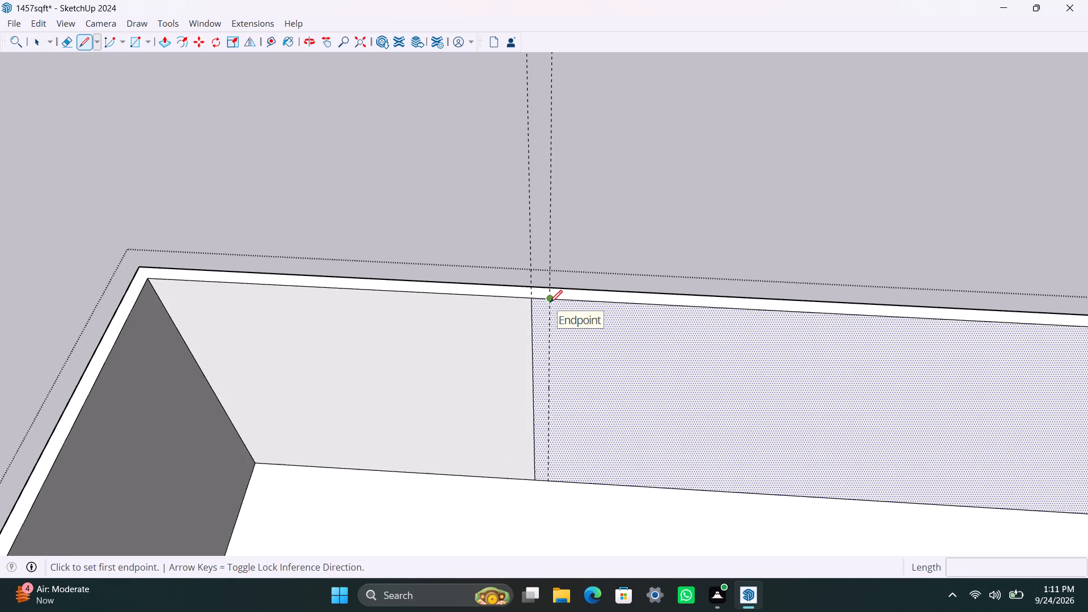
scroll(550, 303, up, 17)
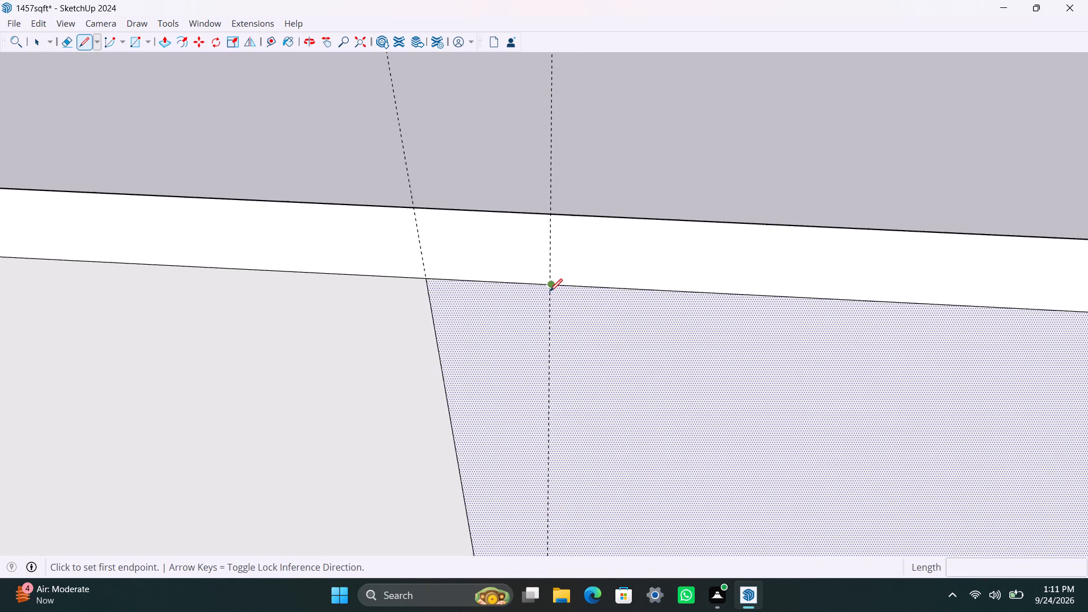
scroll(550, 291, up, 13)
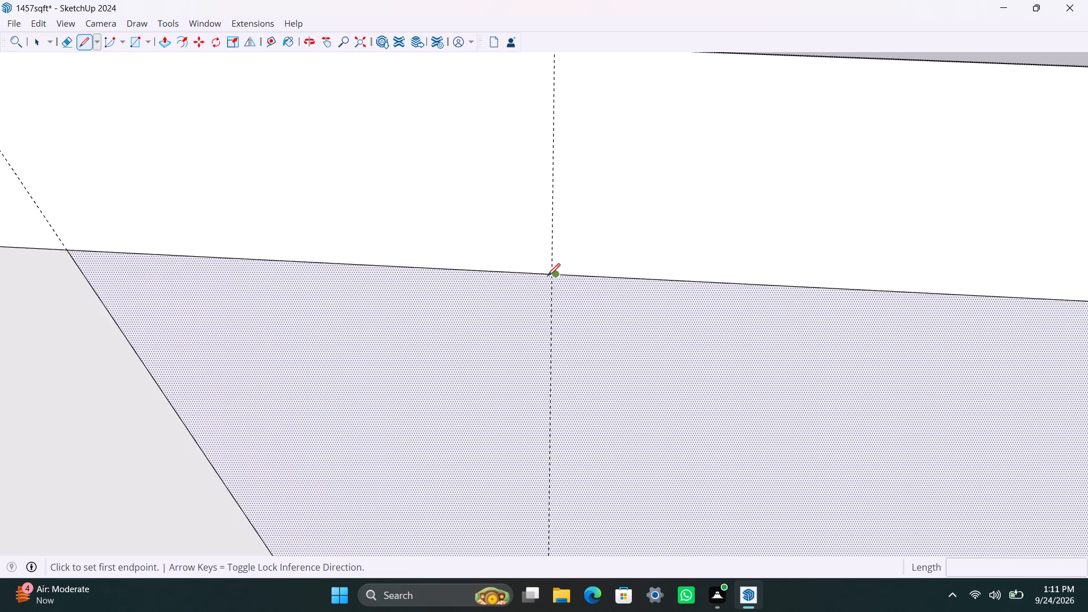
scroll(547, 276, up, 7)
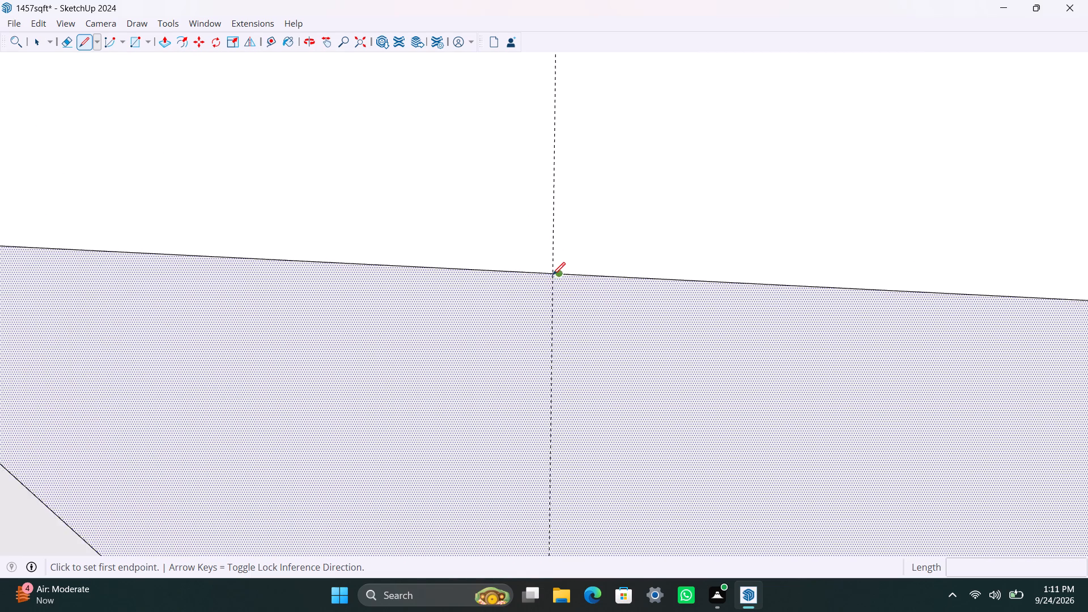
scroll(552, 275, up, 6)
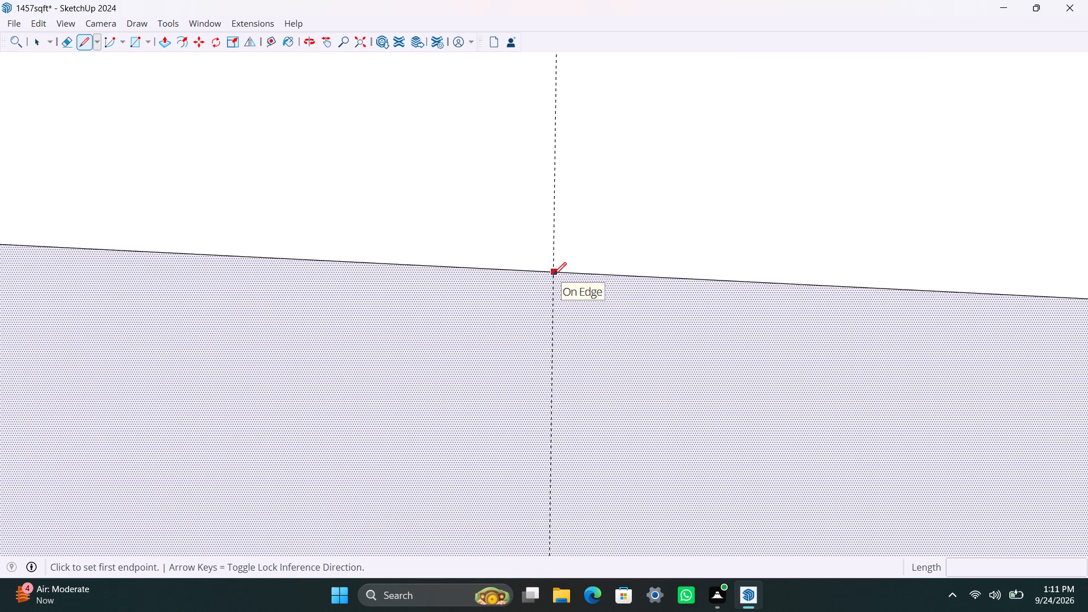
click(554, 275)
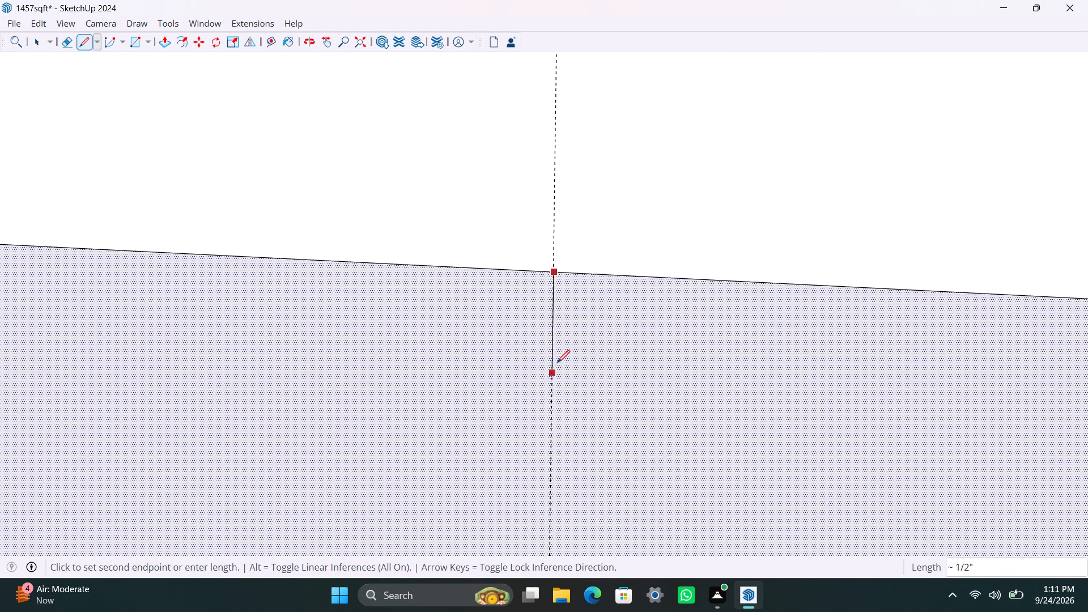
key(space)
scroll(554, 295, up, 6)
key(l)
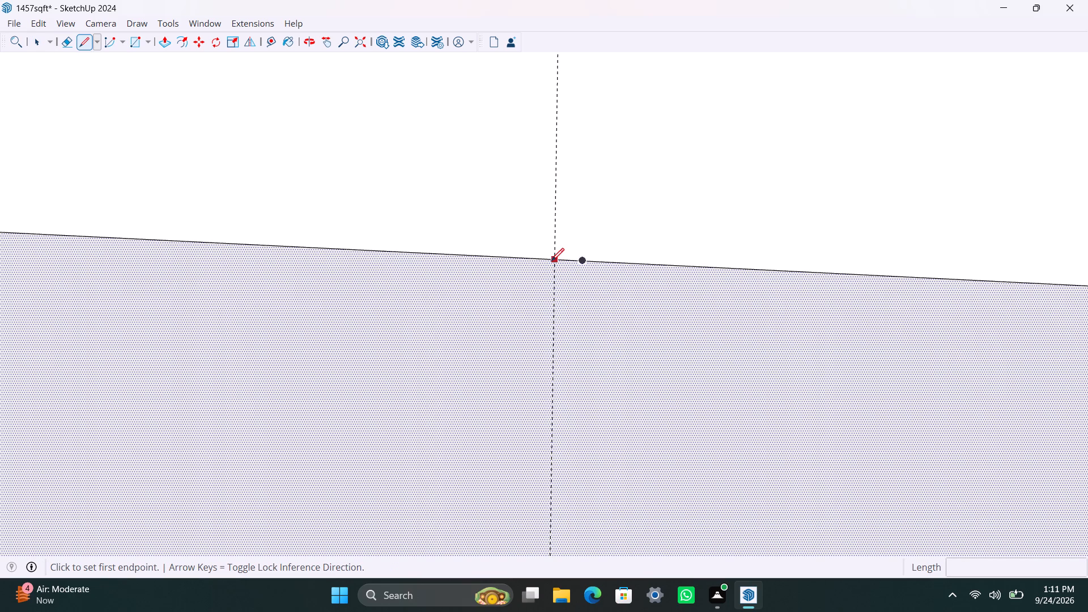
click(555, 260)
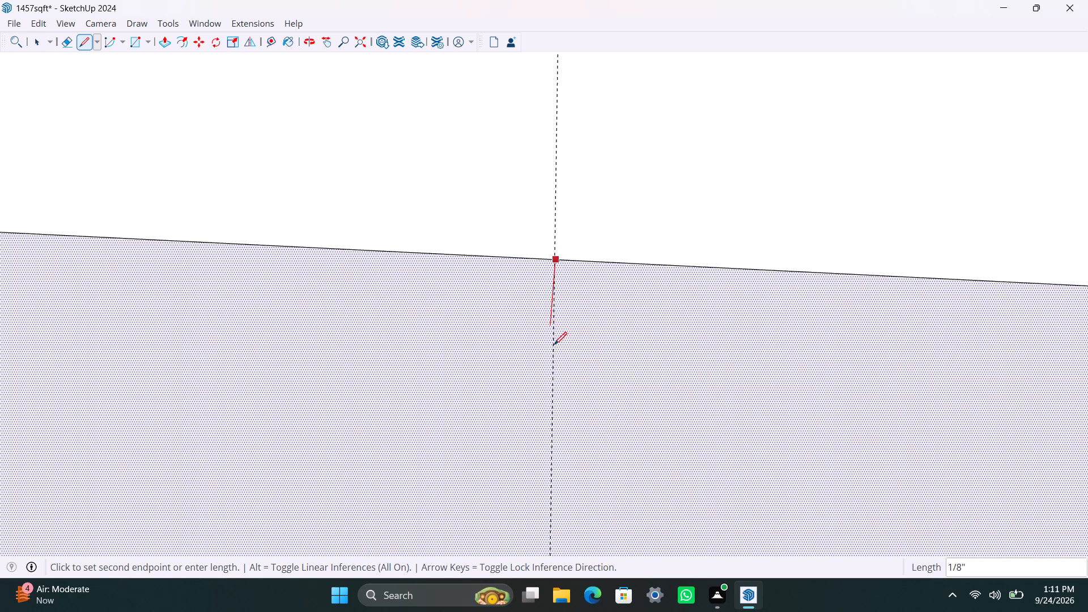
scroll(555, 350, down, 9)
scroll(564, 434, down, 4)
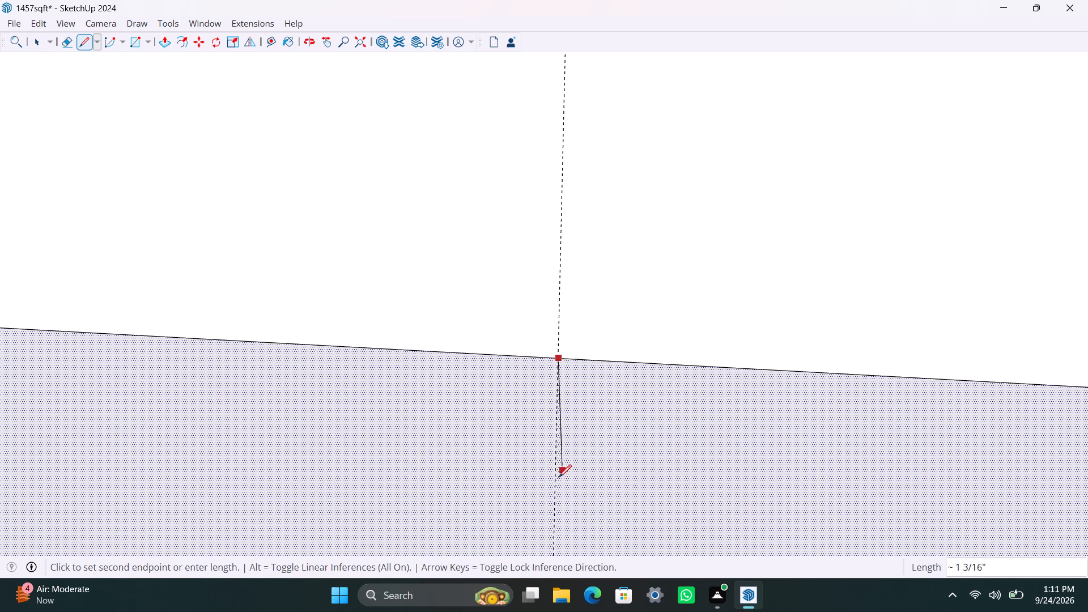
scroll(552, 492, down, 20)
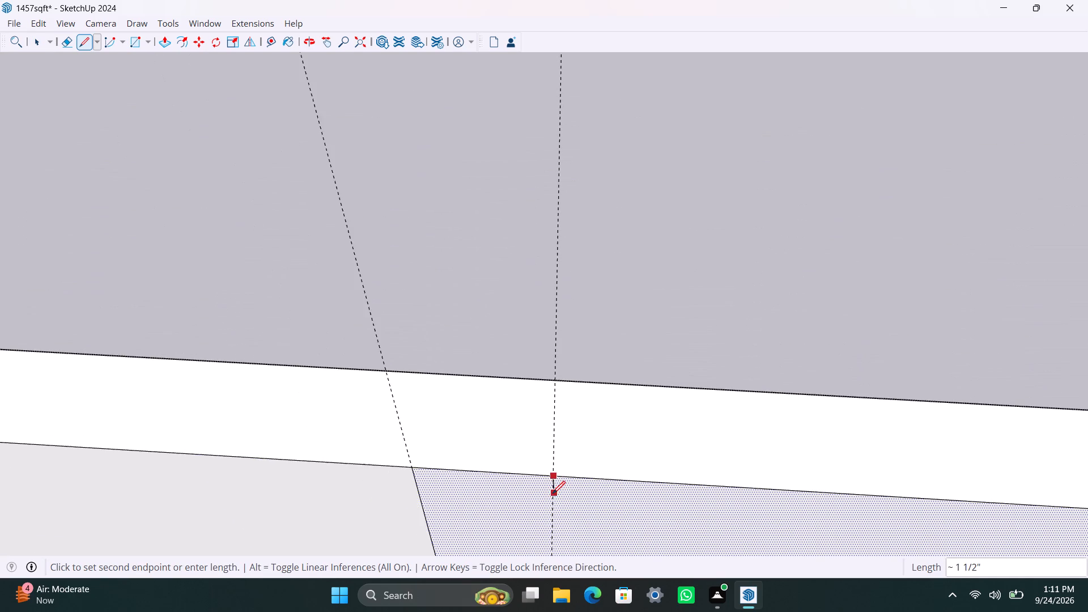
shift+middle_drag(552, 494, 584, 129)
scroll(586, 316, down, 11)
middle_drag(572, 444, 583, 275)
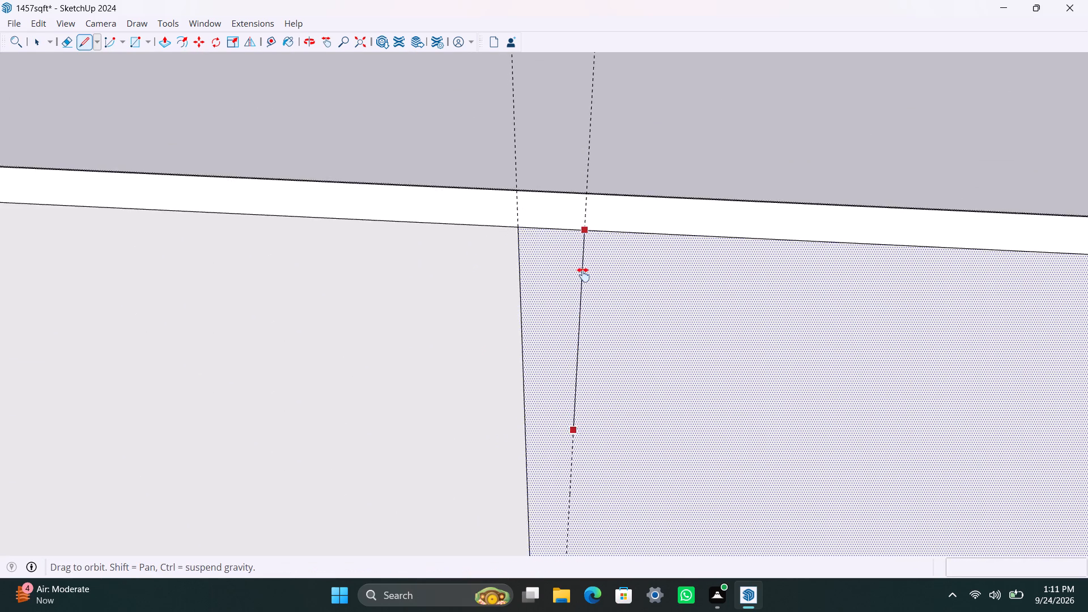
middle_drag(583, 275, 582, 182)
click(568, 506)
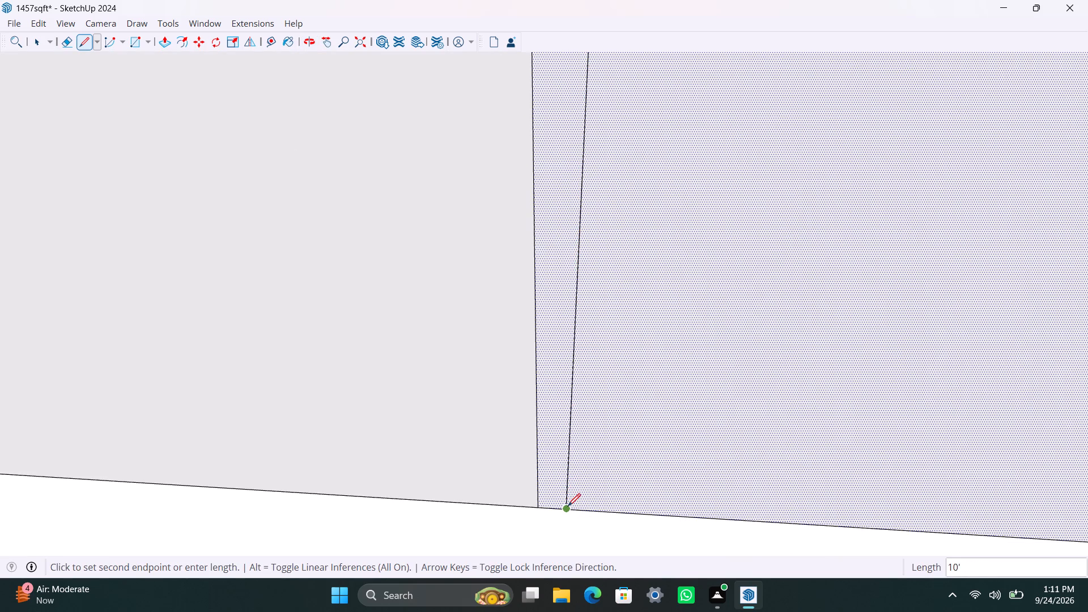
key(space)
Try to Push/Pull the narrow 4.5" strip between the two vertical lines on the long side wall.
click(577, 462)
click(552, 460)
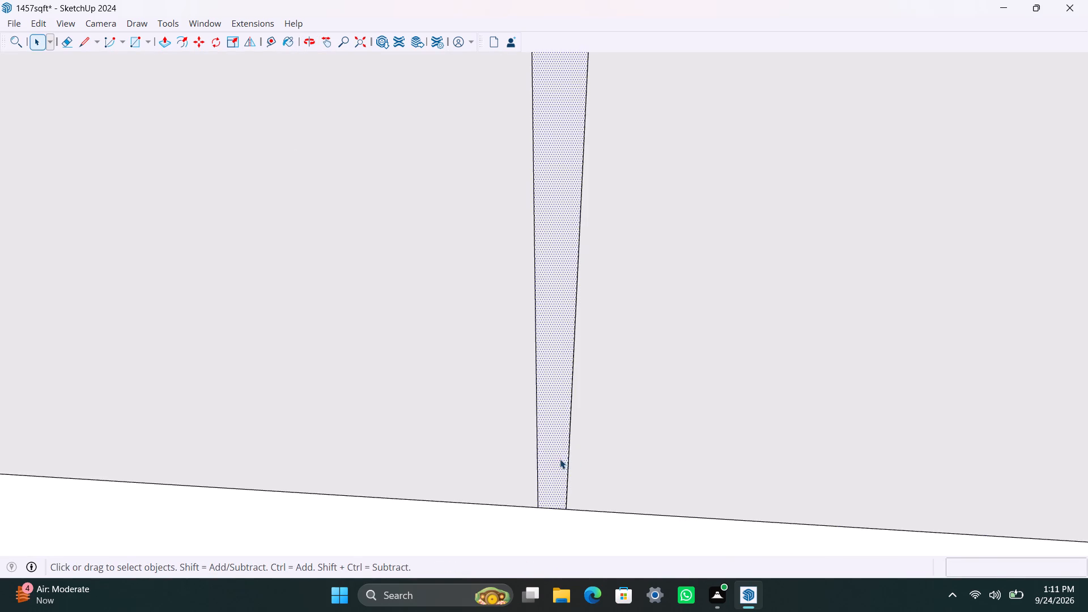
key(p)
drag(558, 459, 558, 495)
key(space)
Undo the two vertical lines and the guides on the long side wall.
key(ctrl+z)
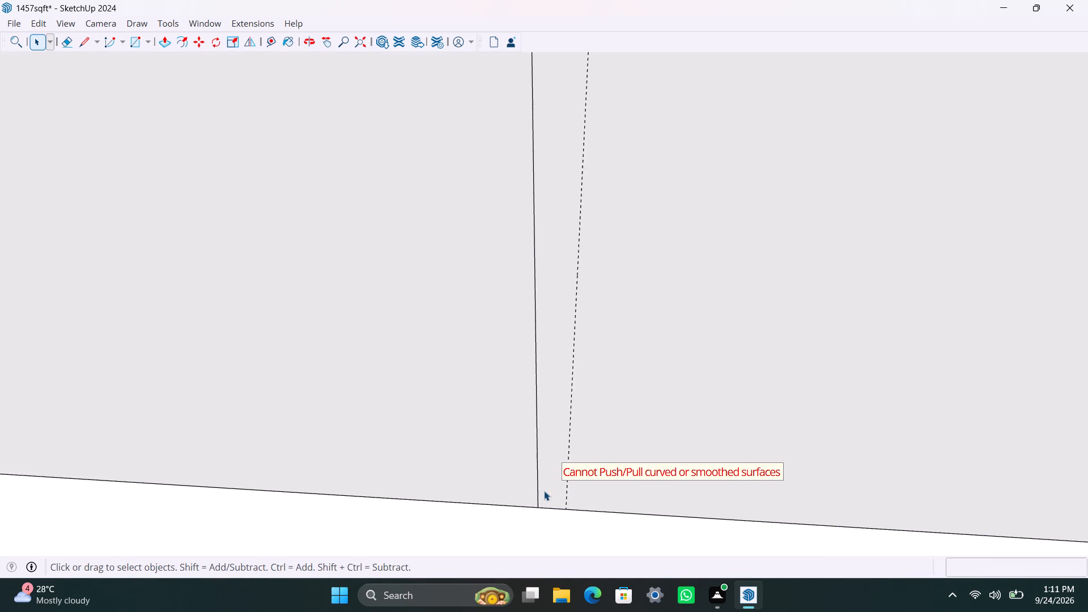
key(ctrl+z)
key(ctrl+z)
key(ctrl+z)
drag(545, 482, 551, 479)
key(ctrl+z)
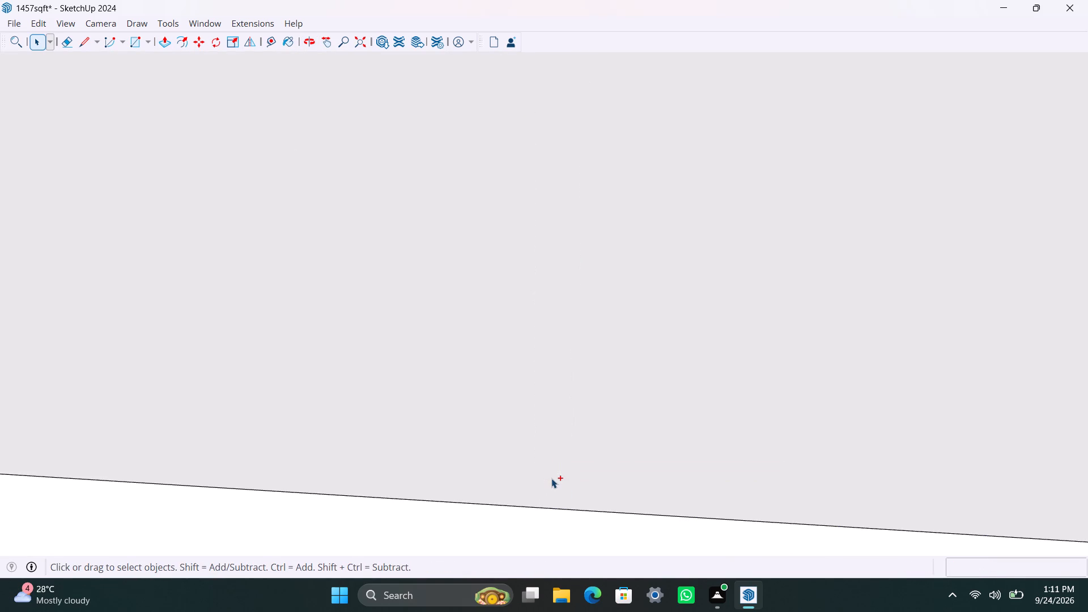
Undo the small room's connecting wall and door opening, back to two separate partitions.
key(ctrl+z)
key(ctrl+z)
key(ctrl+z)
key(ctrl+z)
key(ctrl+z)
key(ctrl+z)
key(ctrl+z)
key(ctrl+z)
key(ctrl+z)
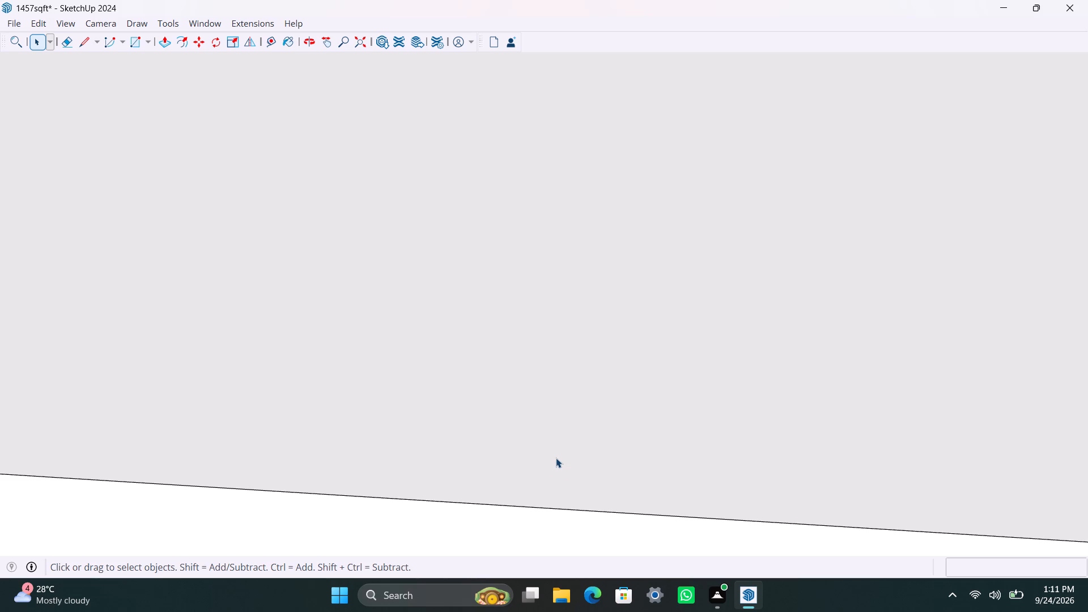
key(ctrl+z)
key(ctrl+z)
key(ctrl+z)
key(ctrl+z)
scroll(556, 430, down, 20)
scroll(556, 430, down, 11)
middle_drag(648, 333, 625, 348)
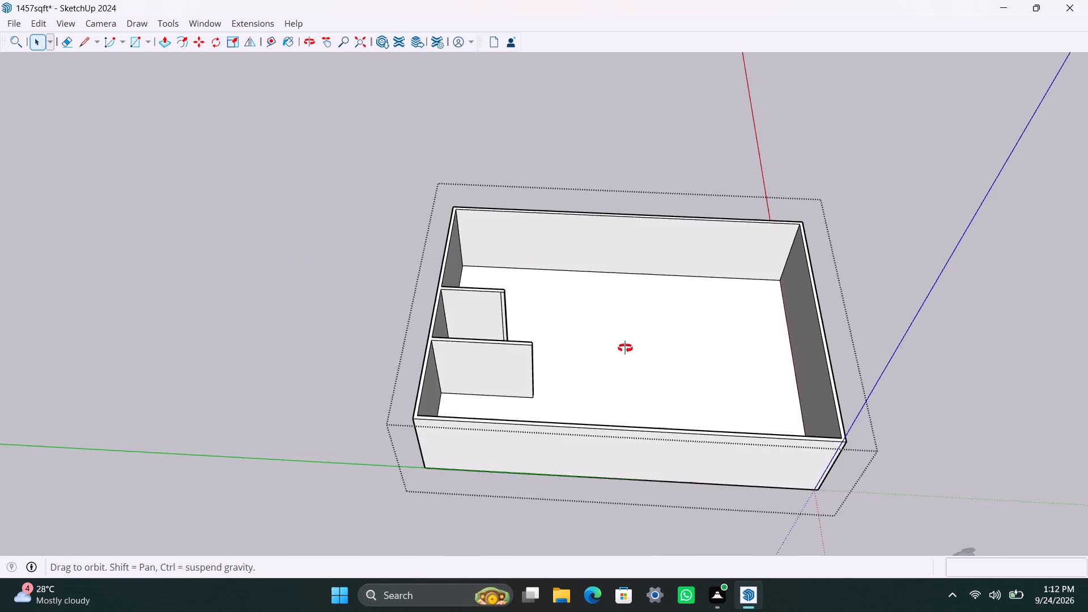
Undo the two remaining partitions and their layout lines, back to the bare outer walls.
middle_drag(625, 348, 206, 303)
key(ctrl+z)
key(ctrl+z)
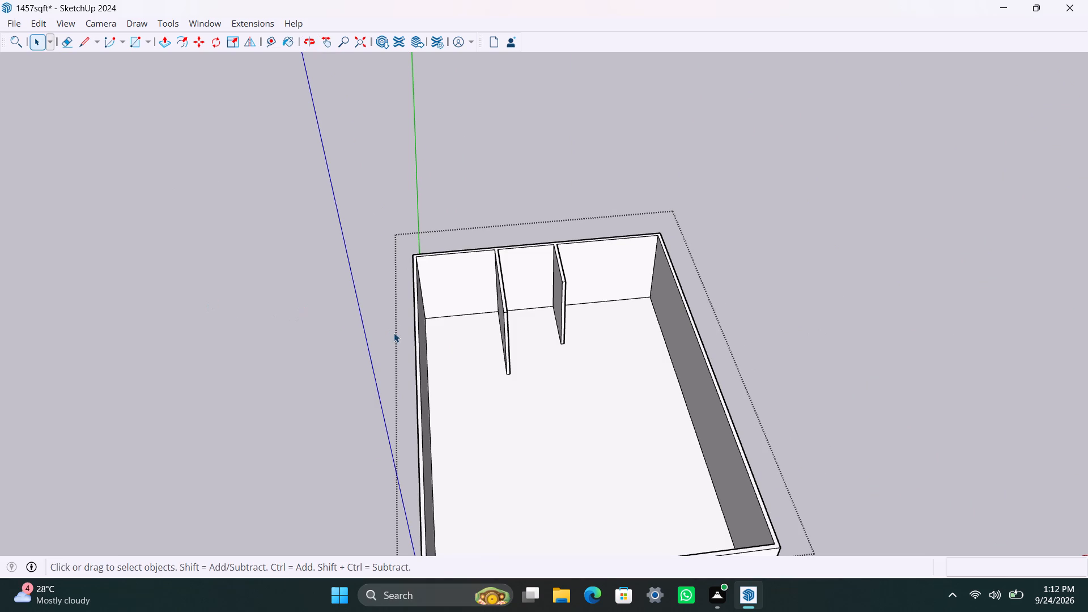
key(ctrl+z)
key(ctrl+z)
key(ctrl+z)
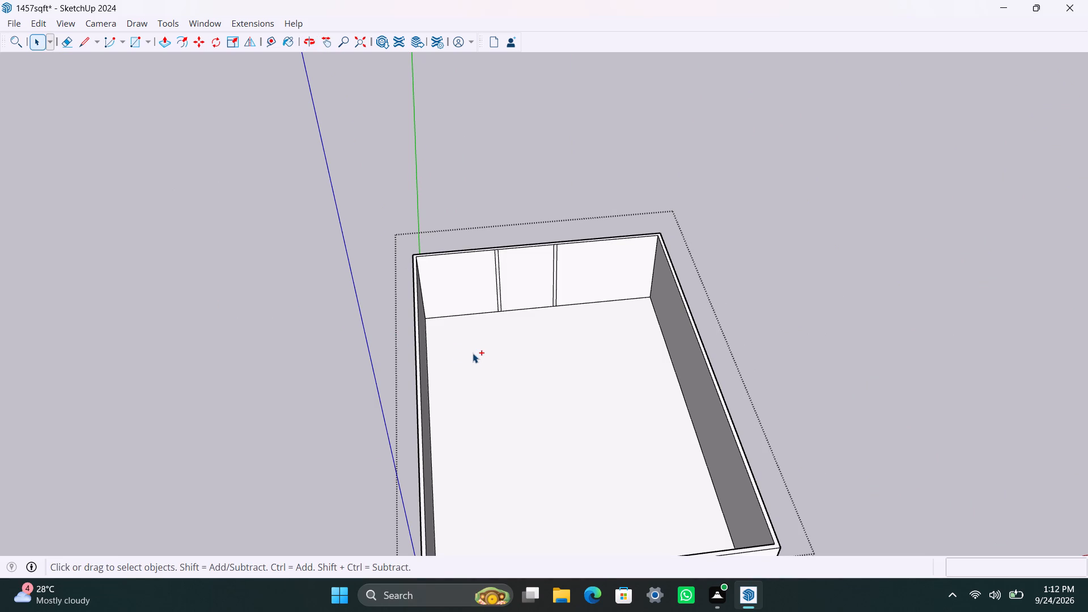
key(ctrl+z)
key(ctrl+z)
key(ctrl+z)
key(ctrl+z)
key(ctrl+z)
Undo the outer walls' height and their thickness outline, back to the plain floor rectangle.
key(ctrl+z)
key(ctrl+z)
key(ctrl+z)
key(ctrl+z)
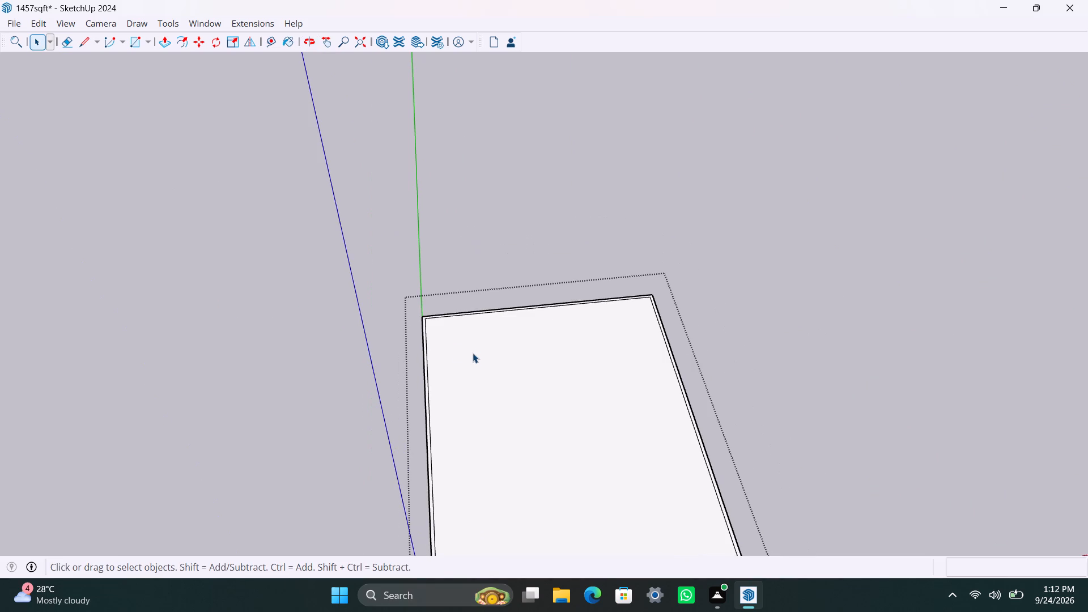
key(ctrl+z)
key(ctrl+z)
key(ctrl+z)
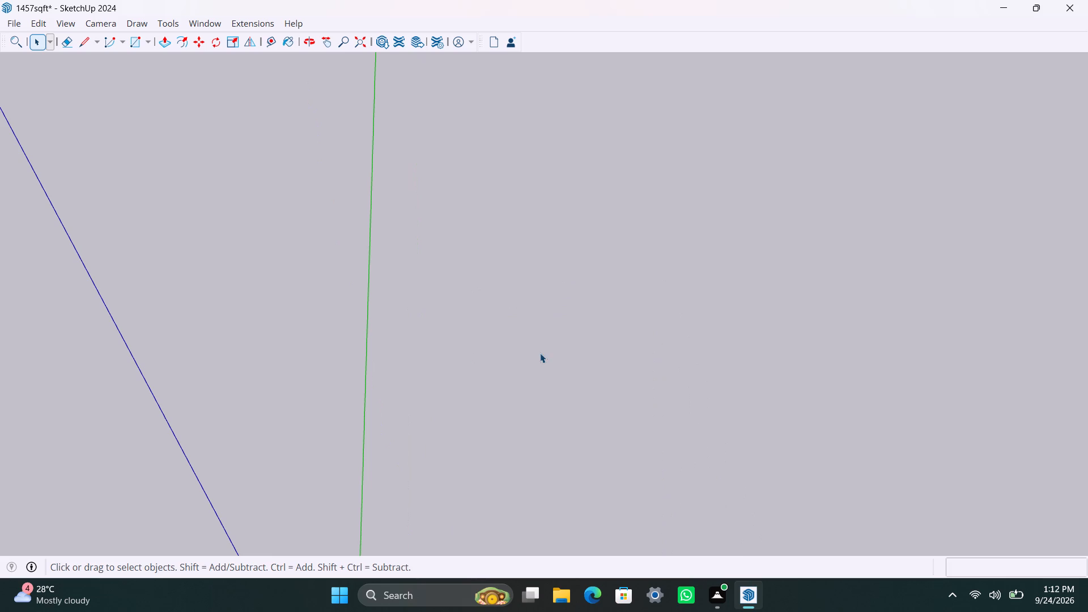
scroll(558, 374, down, 19)
shift+middle_drag(551, 483, 525, 303)
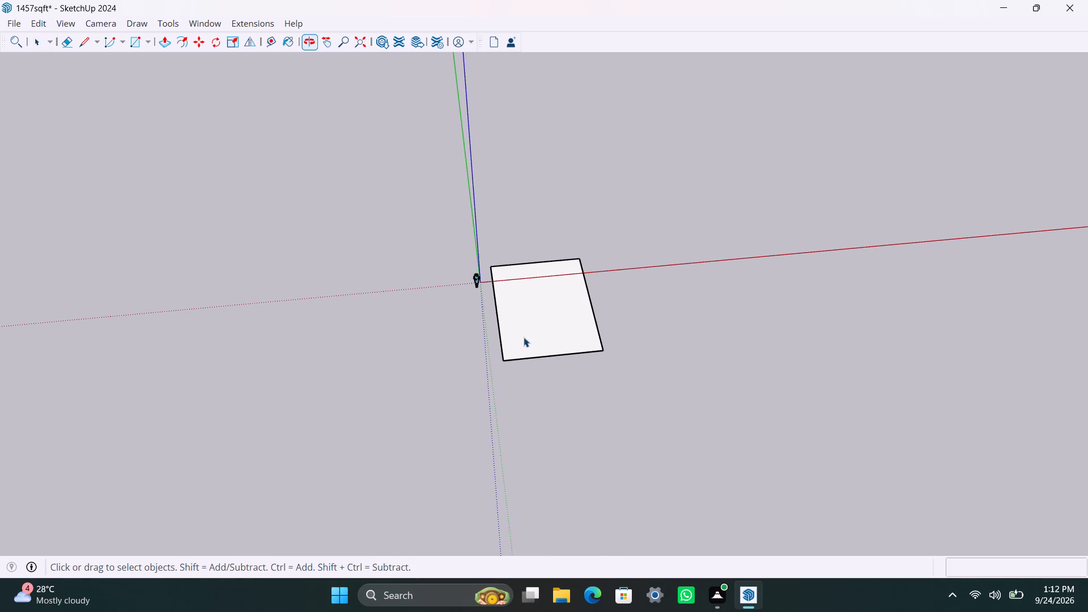
key(ctrl+z)
key(ctrl+z)
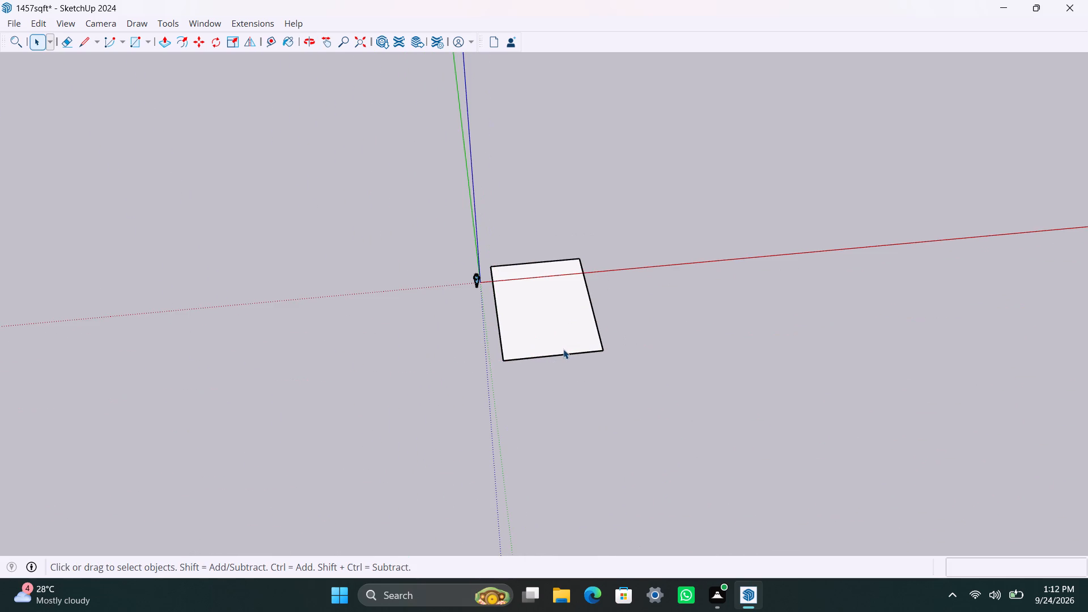
Undo the floor rectangle's grouping, edge welding and closing side, back to an open three-sided outline.
click(566, 348)
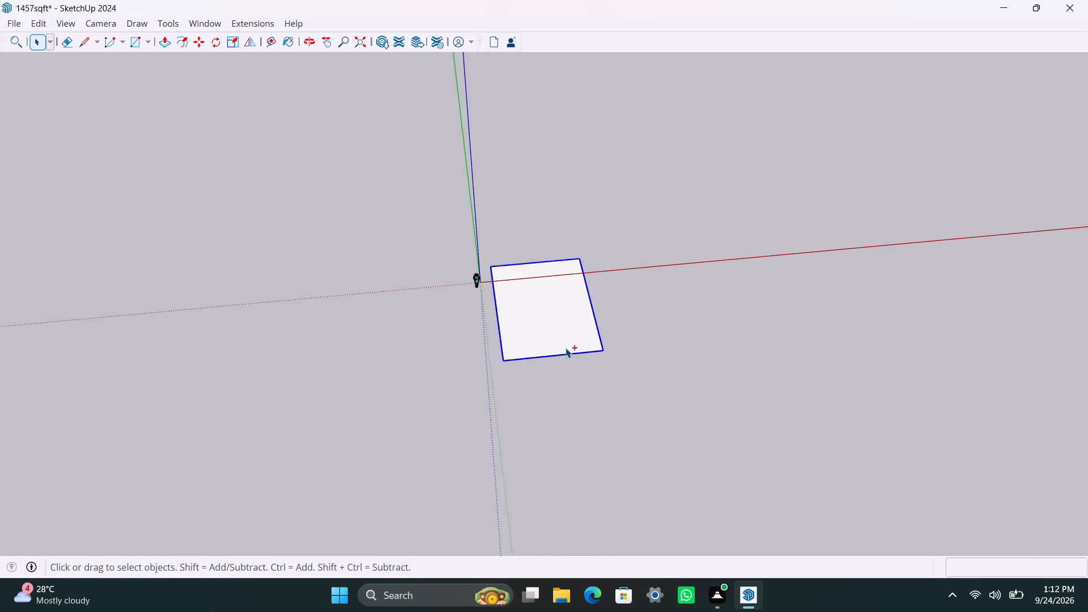
key(ctrl+z)
key(ctrl+z)
key(ctrl+z)
click(585, 390)
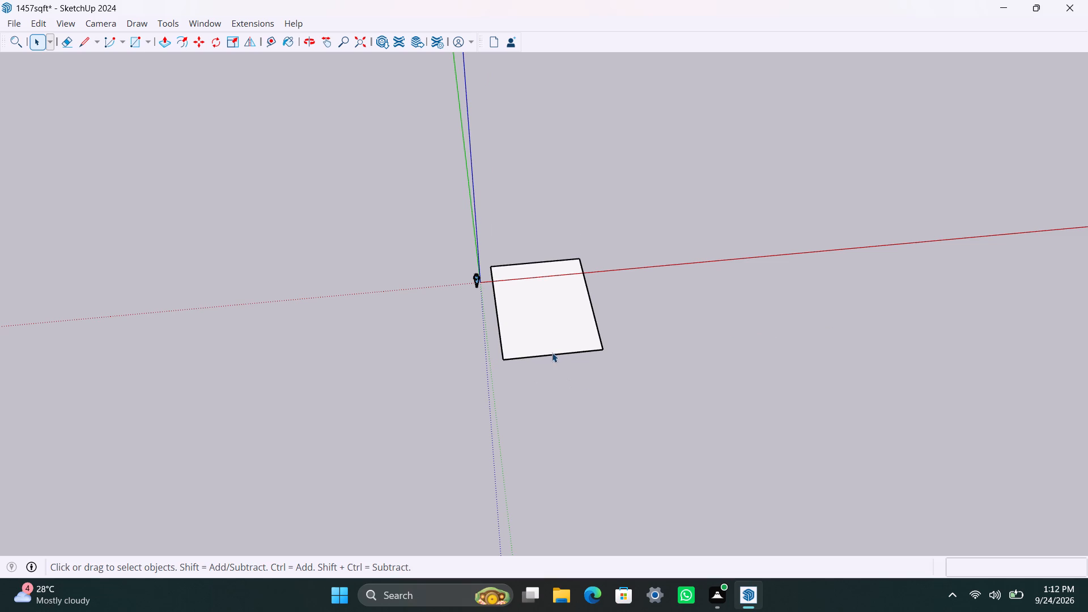
click(550, 345)
scroll(568, 348, up, 3)
key(ctrl+z)
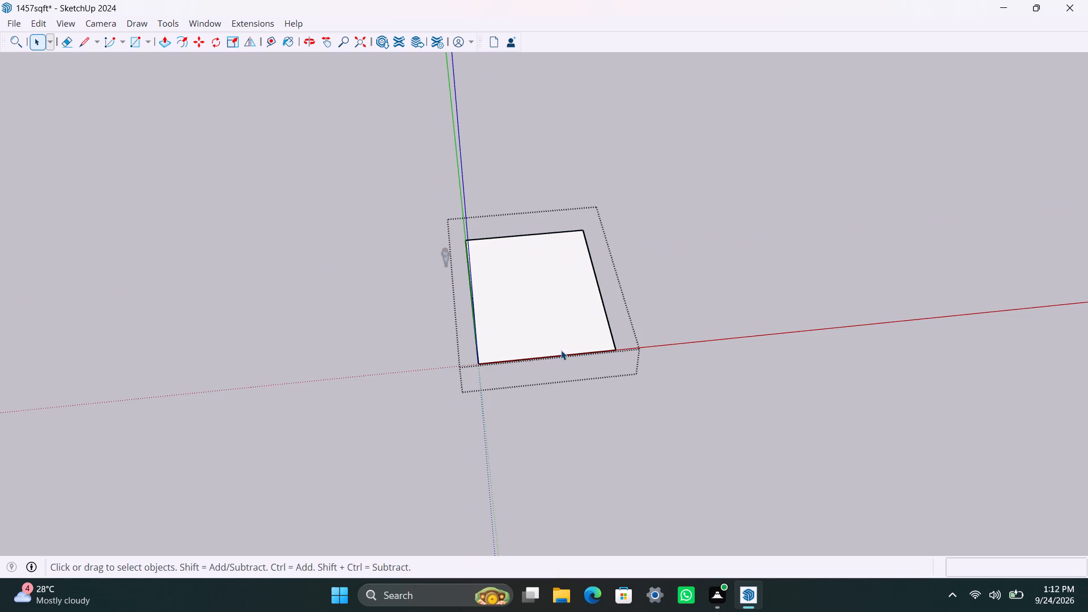
key(ctrl+z)
key(ctrl+z)
click(533, 347)
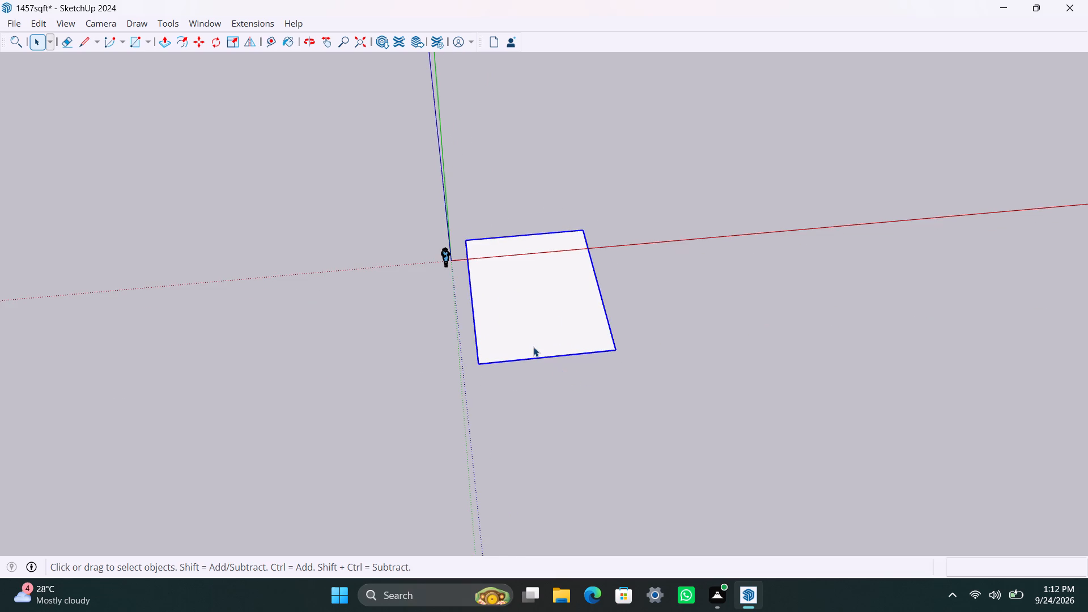
key(ctrl+z)
key(ctrl+z)
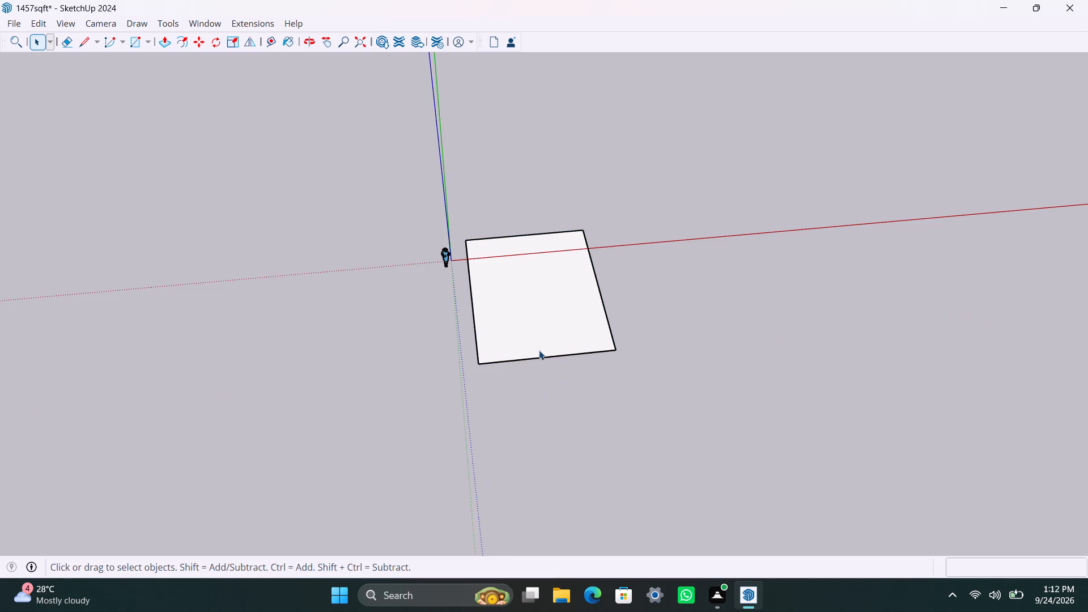
click(539, 343)
click(556, 398)
key(ctrl+z)
key(ctrl+z)
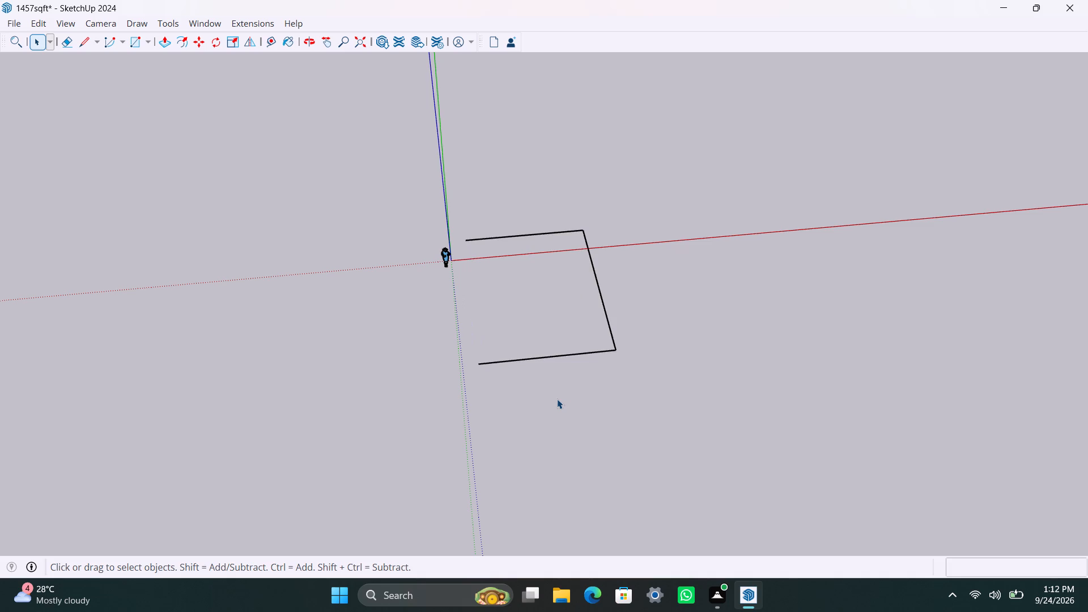
Weld all the segments of the outline's long side, from corner to corner, into one continuous edge.
click(606, 313)
click(610, 334)
click(617, 346)
scroll(608, 346, up, 14)
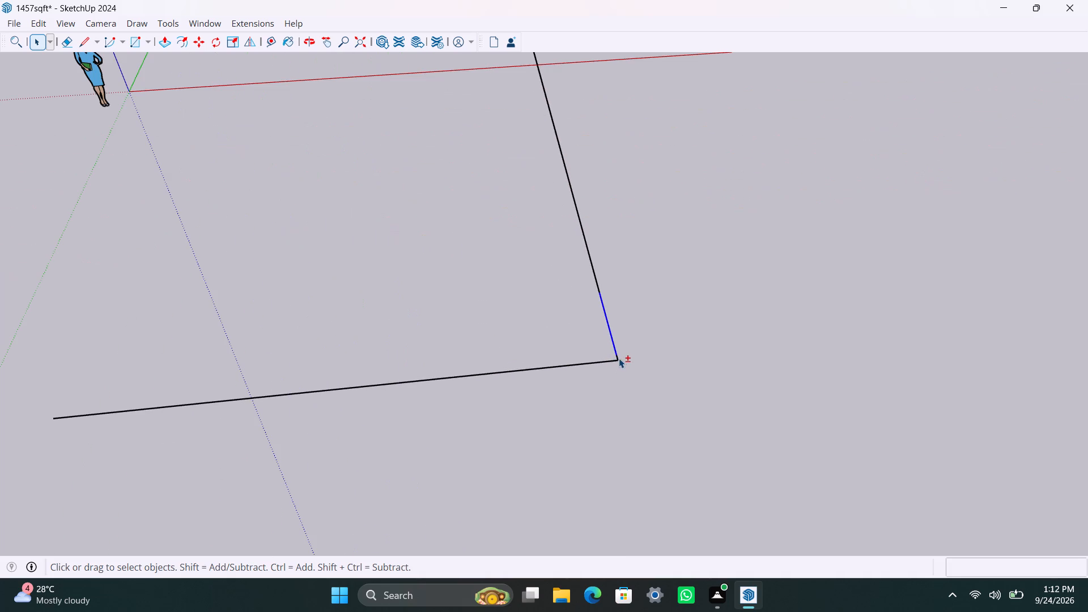
click(598, 360)
click(593, 366)
click(575, 365)
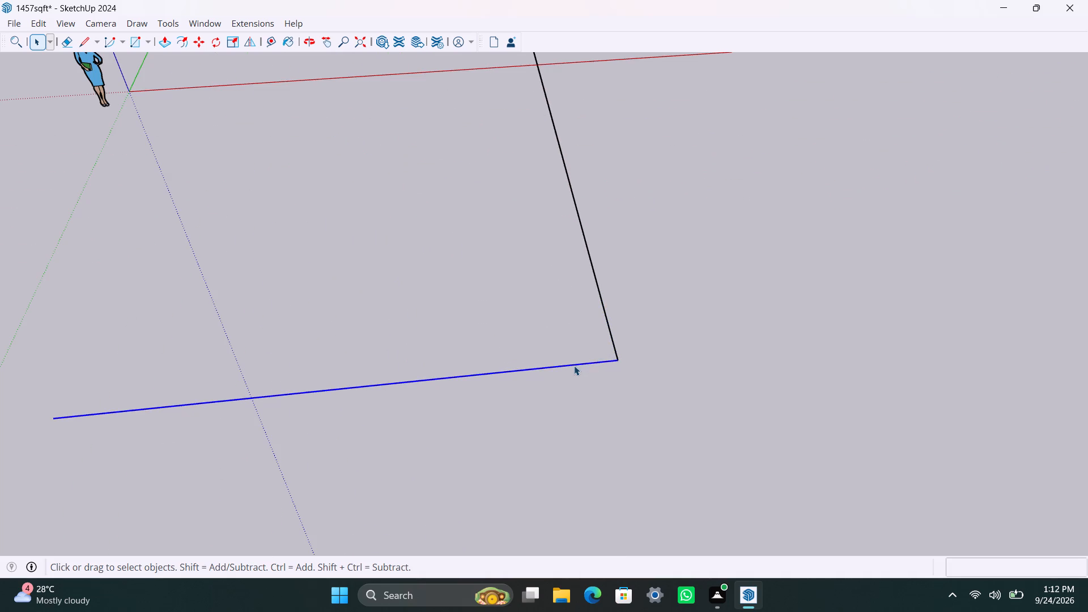
click(617, 355)
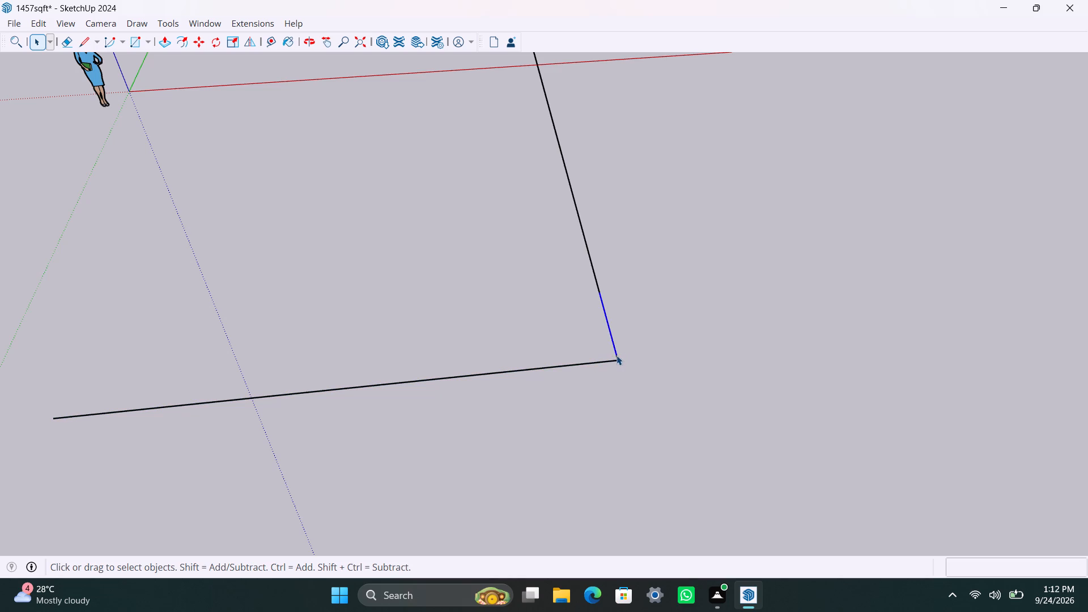
shift+click(616, 358)
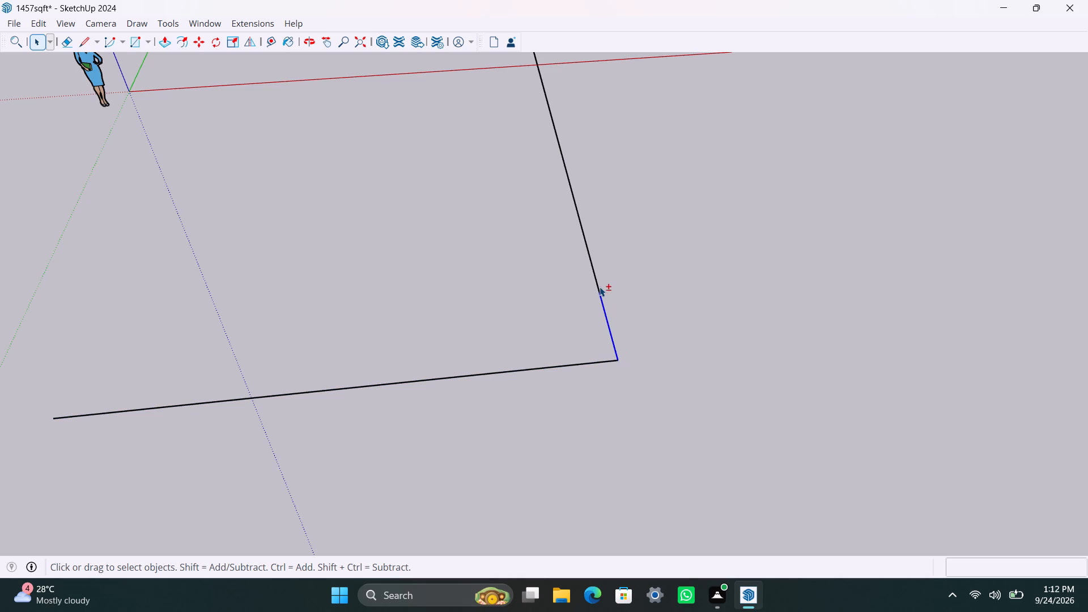
shift+click(597, 284)
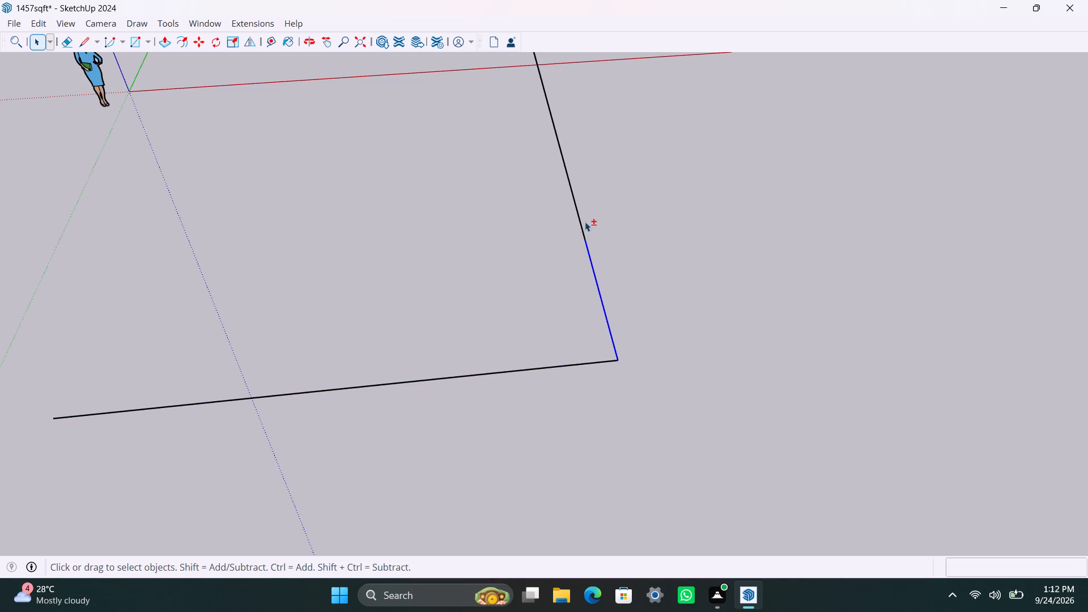
shift+click(582, 228)
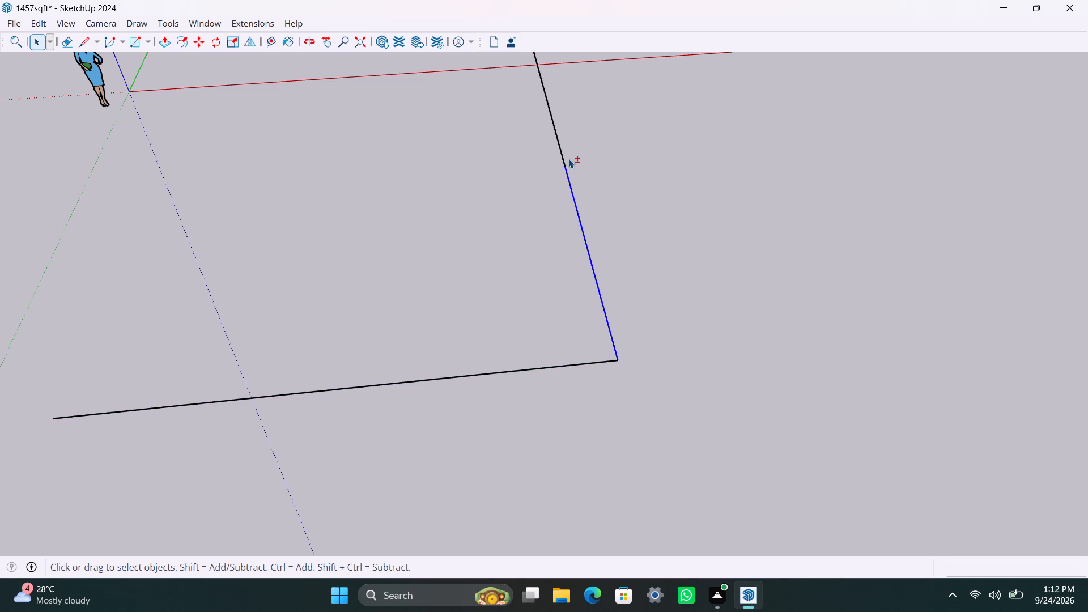
shift+click(562, 154)
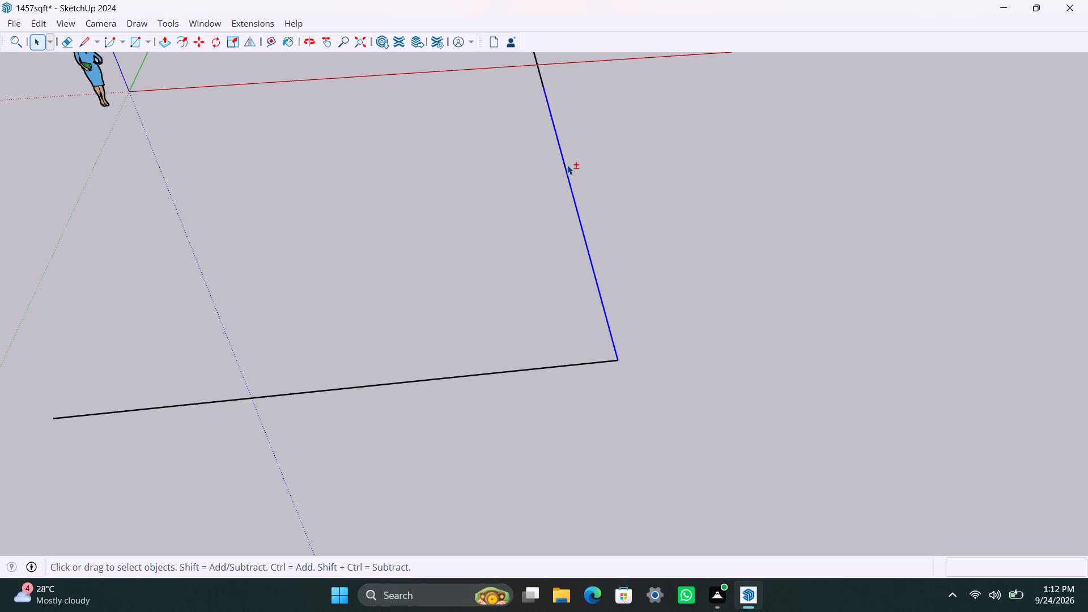
shift+click(566, 165)
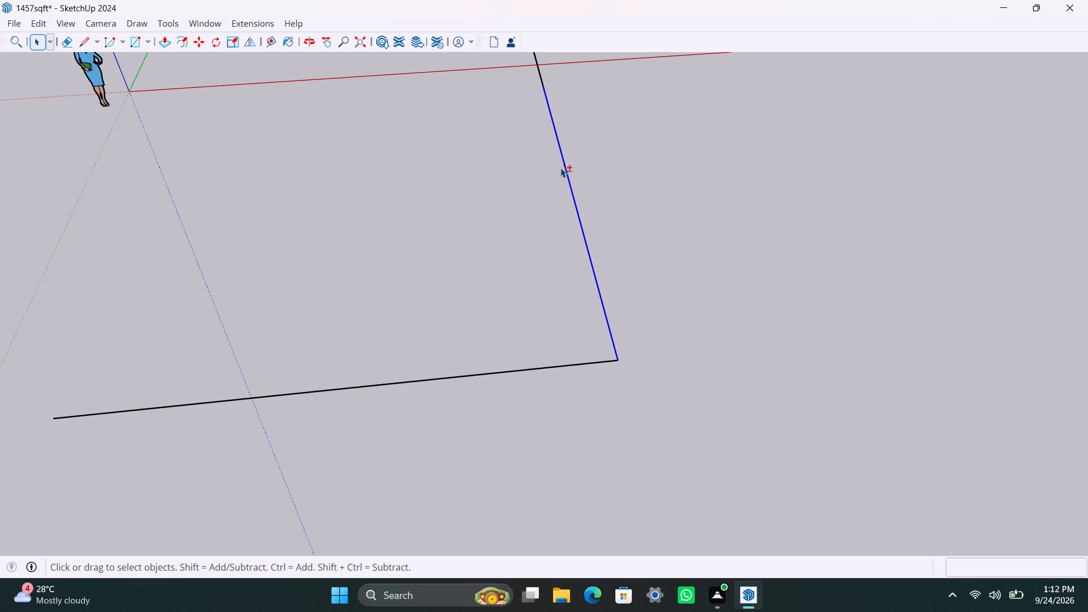
shift+click(565, 164)
shift+scroll(562, 167, up, 9)
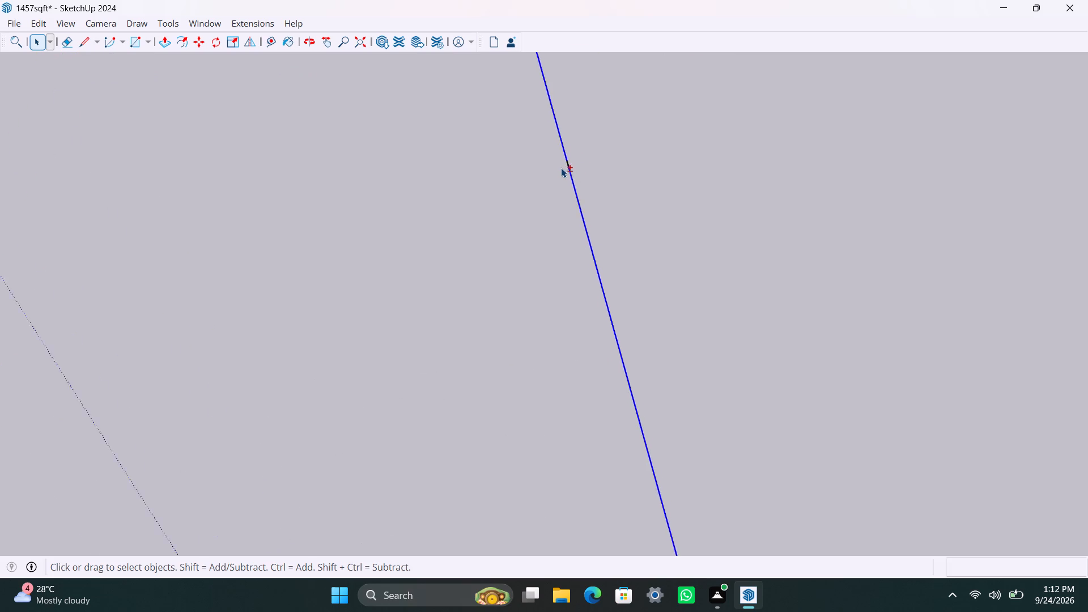
shift+click(571, 164)
shift+scroll(554, 262, down, 11)
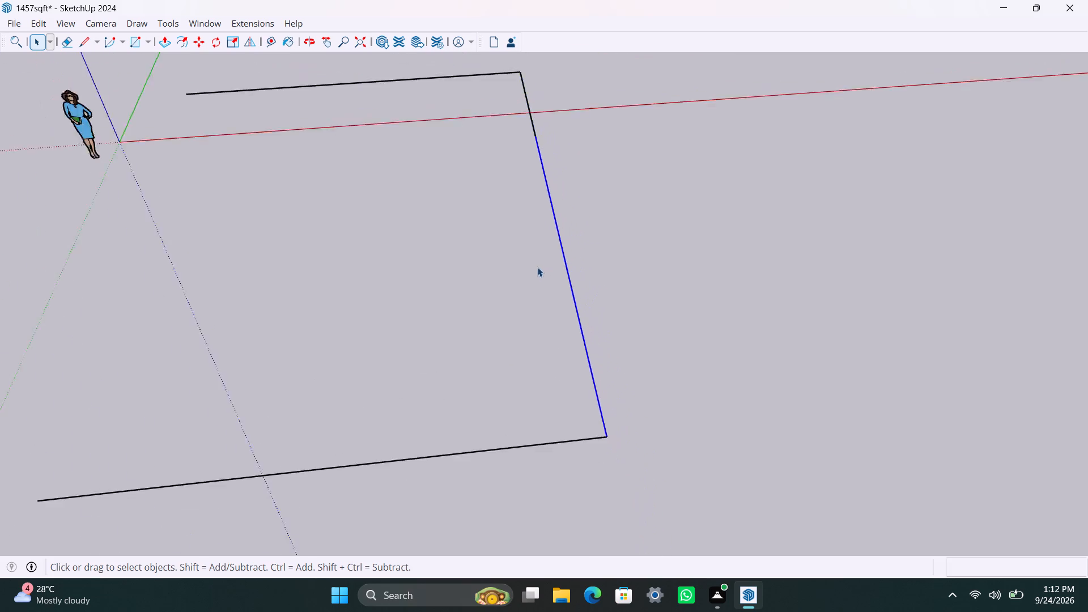
shift+scroll(537, 267, down, 4)
shift+middle_drag(512, 291, 558, 419)
shift+scroll(574, 313, up, 3)
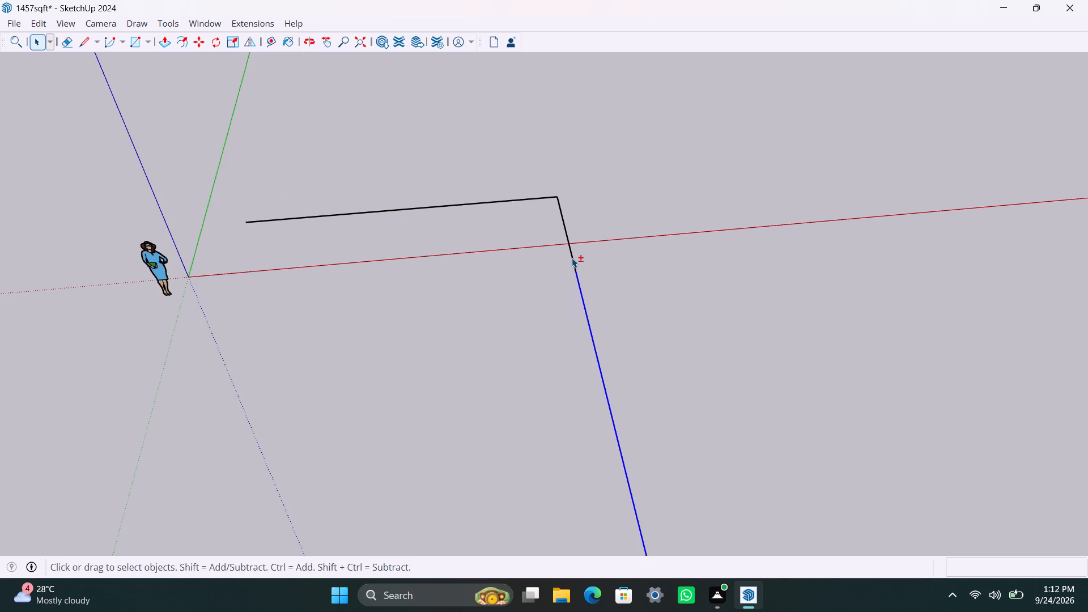
shift+click(572, 259)
shift+click(577, 270)
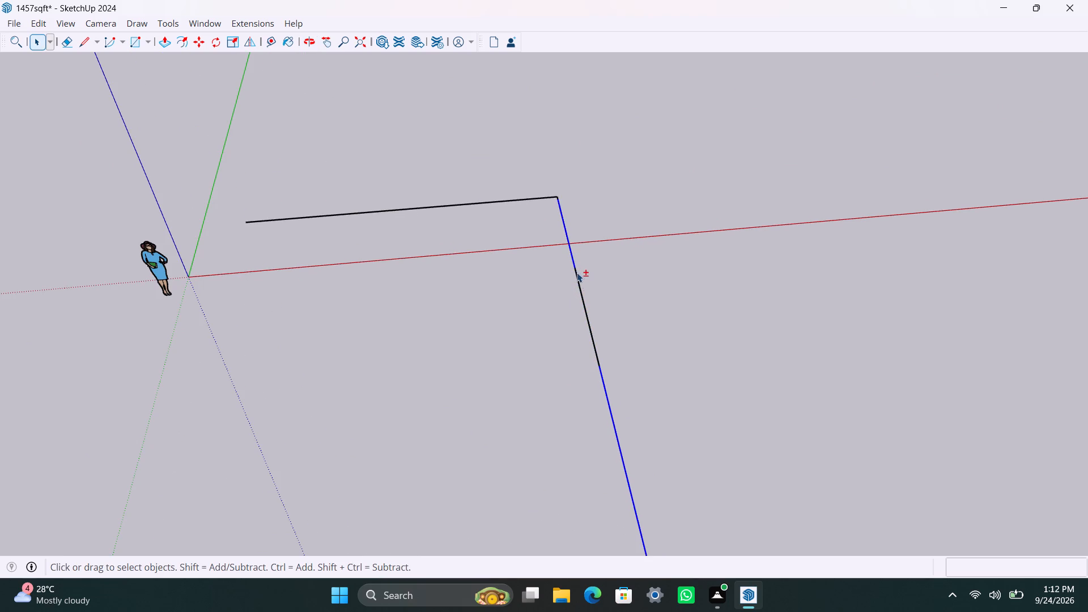
shift+click(577, 273)
shift+scroll(581, 299, up, 2)
shift+click(583, 301)
shift+scroll(577, 263, up, 2)
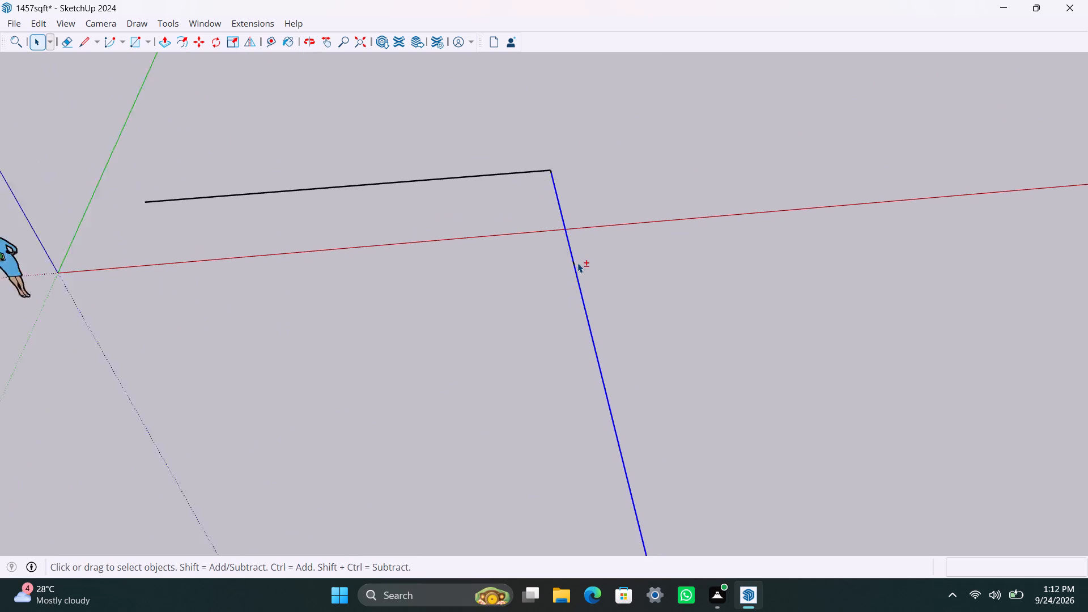
shift+scroll(577, 263, up, 5)
shift+click(573, 263)
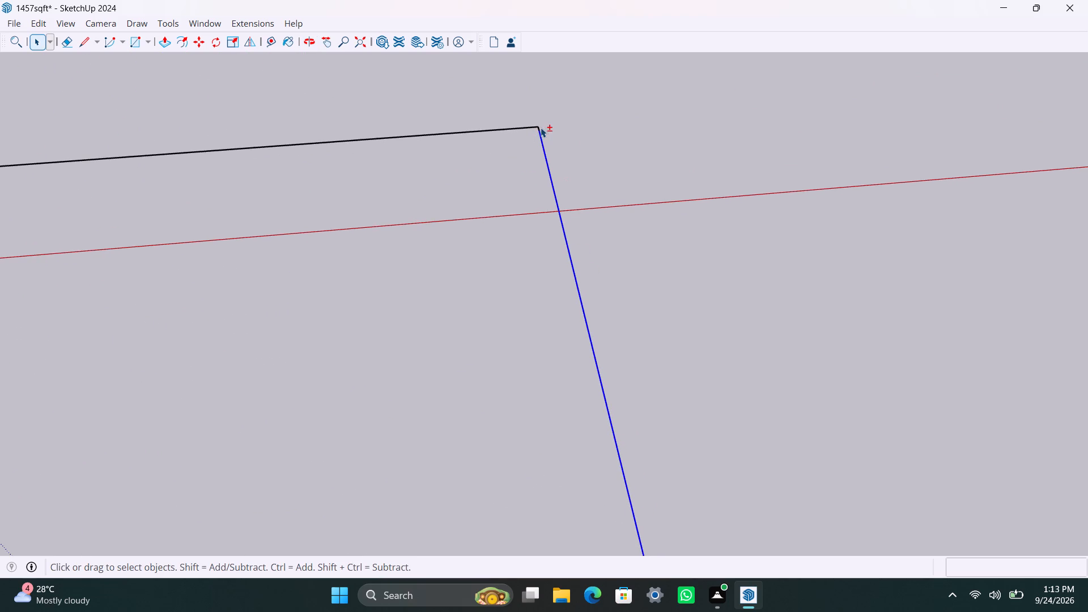
shift+click(541, 127)
scroll(482, 210, down, 15)
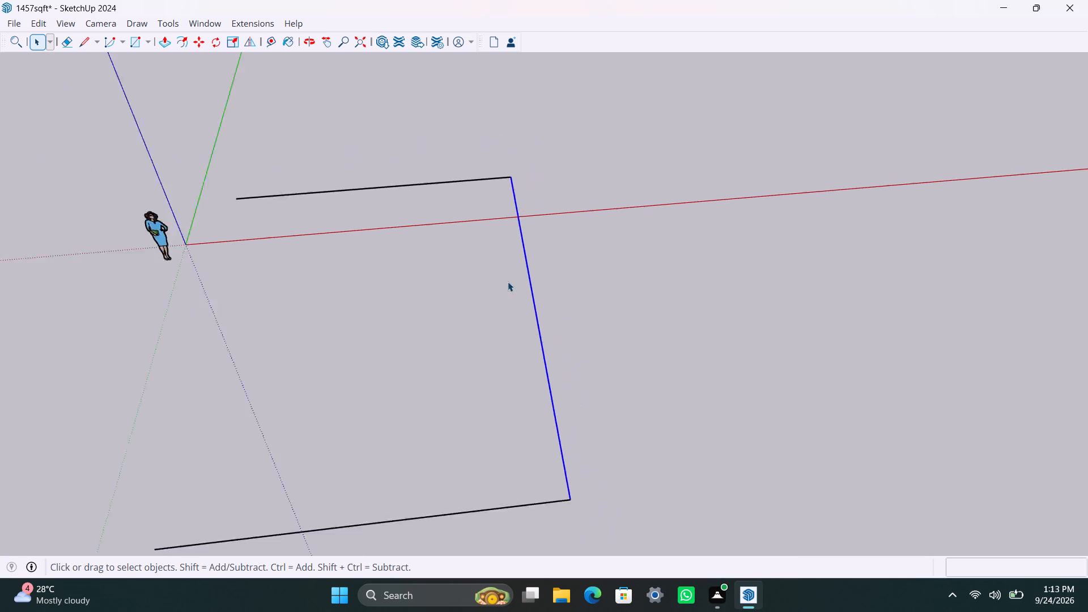
scroll(508, 282, down, 6)
shift+right_click(531, 342)
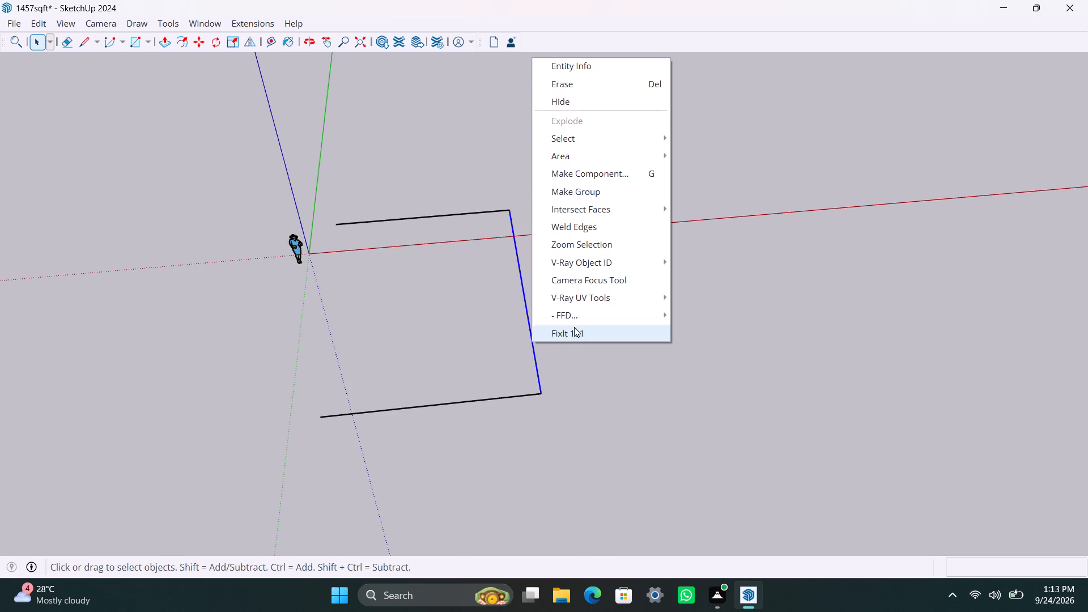
click(608, 226)
click(626, 363)
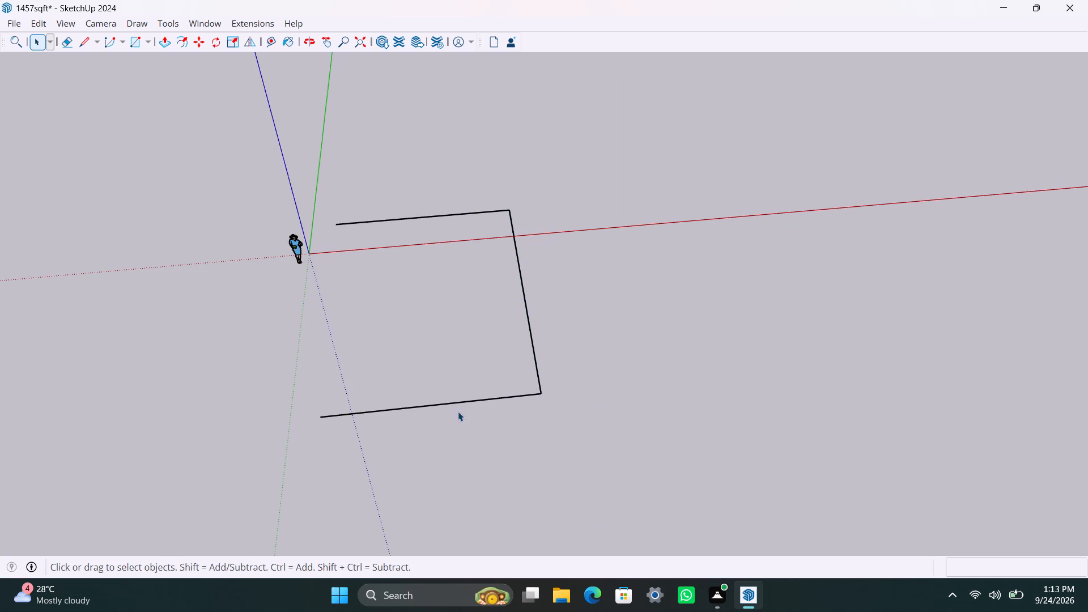
Delete the outline's front edge, nearest the viewer.
click(430, 404)
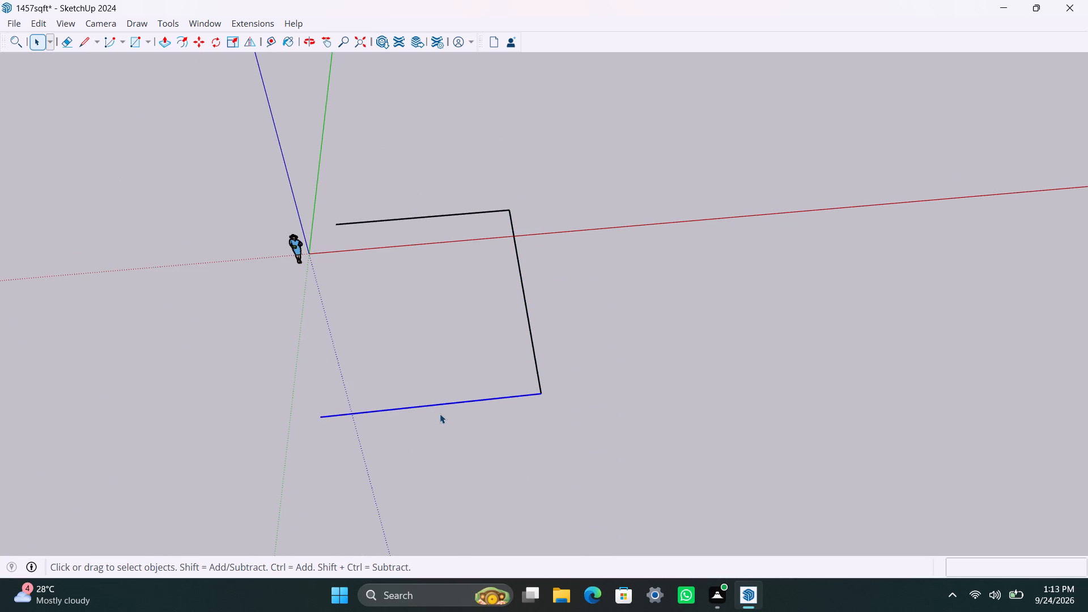
key(Delete)
Extend the long side by 4.5" along the green axis with a line from its front end.
scroll(546, 386, up, 1)
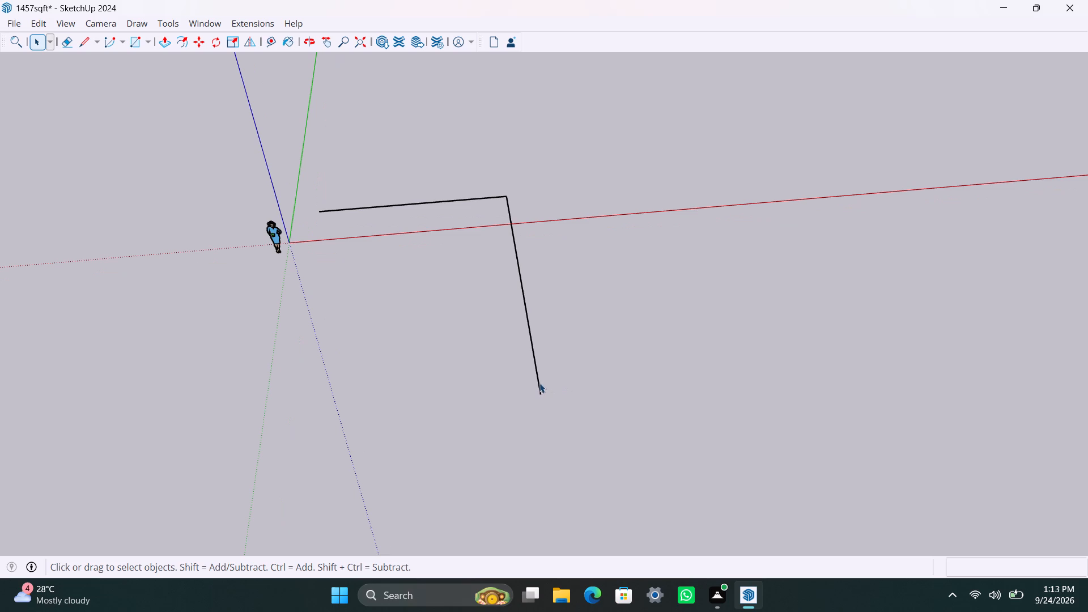
click(539, 384)
key(l)
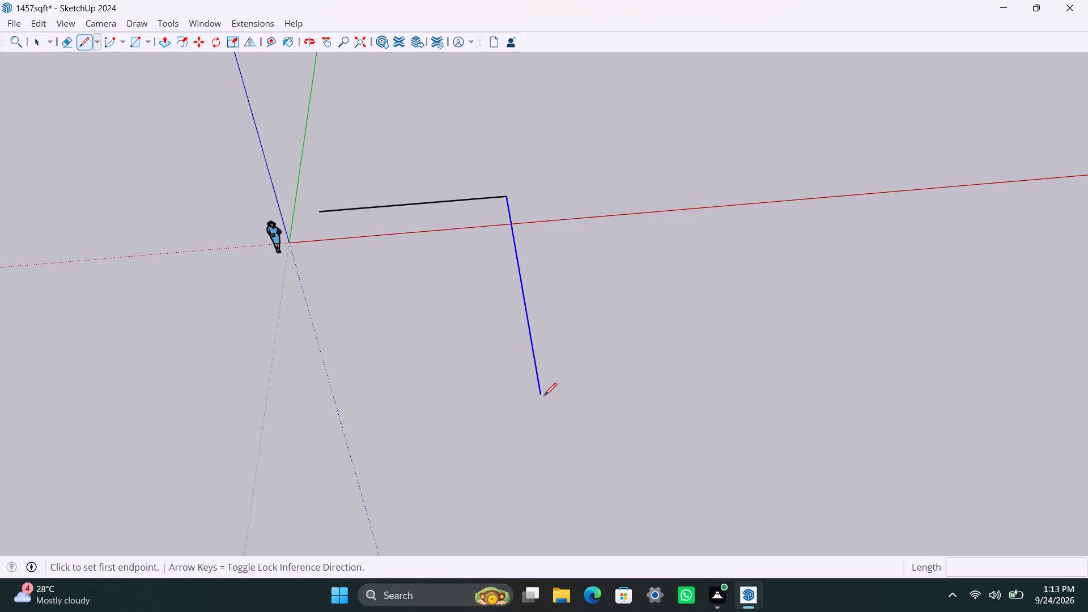
click(544, 394)
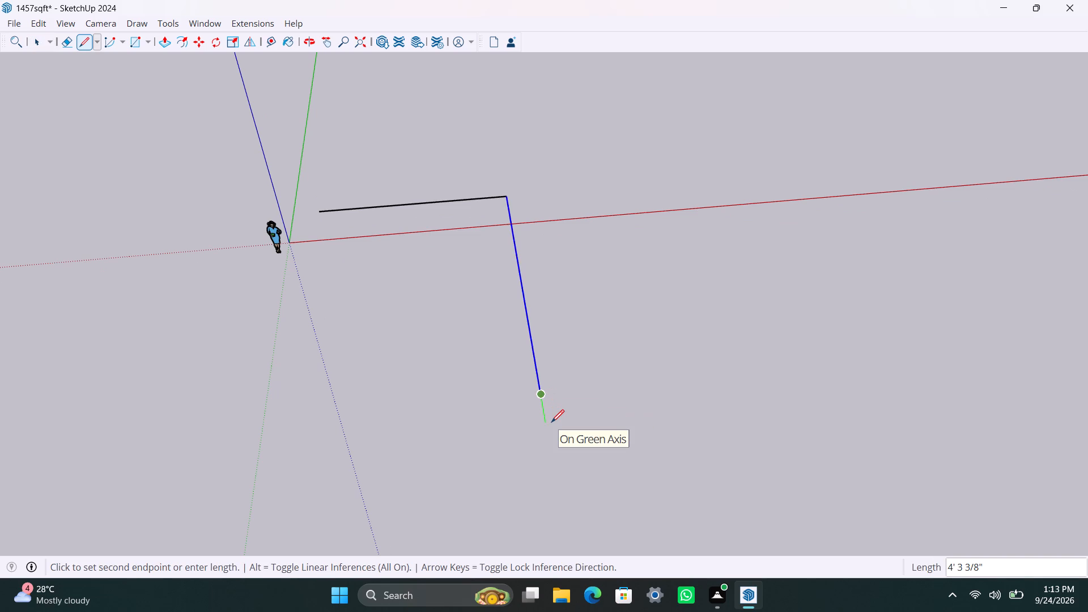
text(4.5")
key(Return)
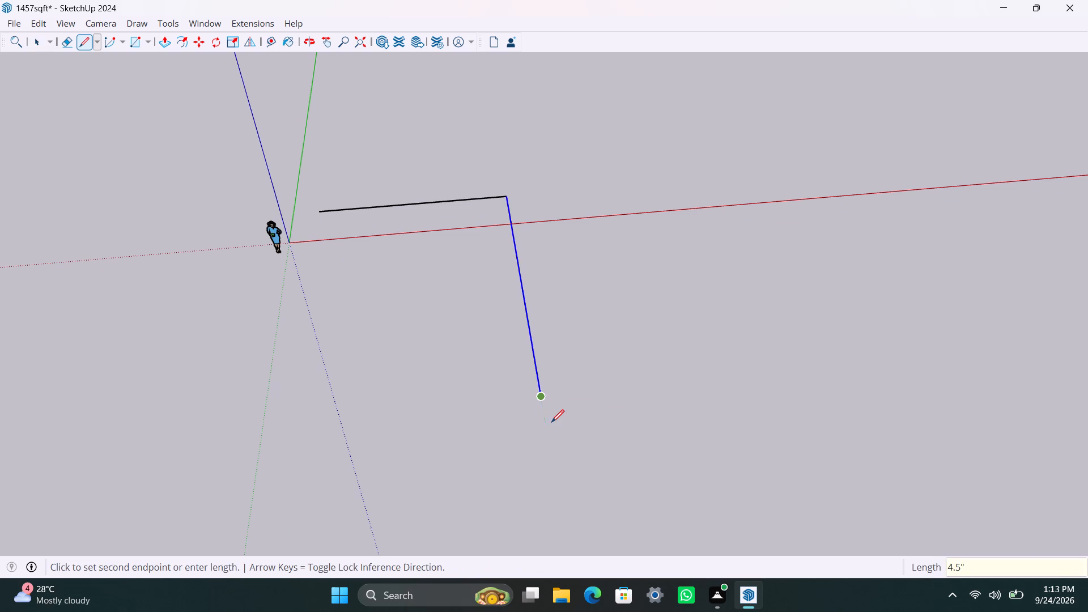
key(space)
click(590, 392)
Weld the 4.5" extension to the long side as one edge.
scroll(533, 393, up, 5)
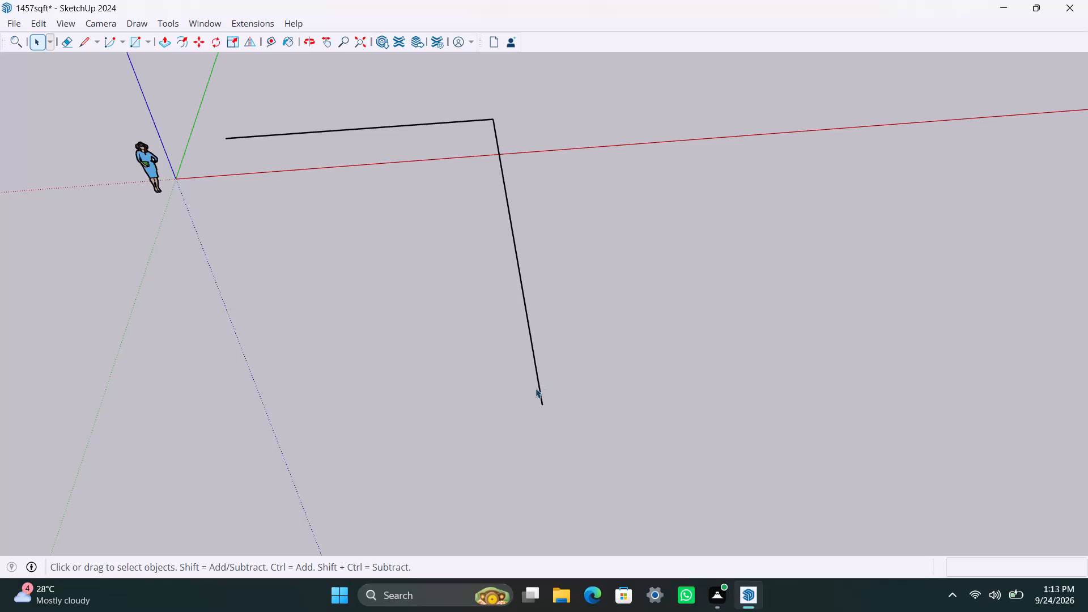
click(539, 387)
scroll(546, 411, up, 3)
shift+scroll(543, 405, up, 2)
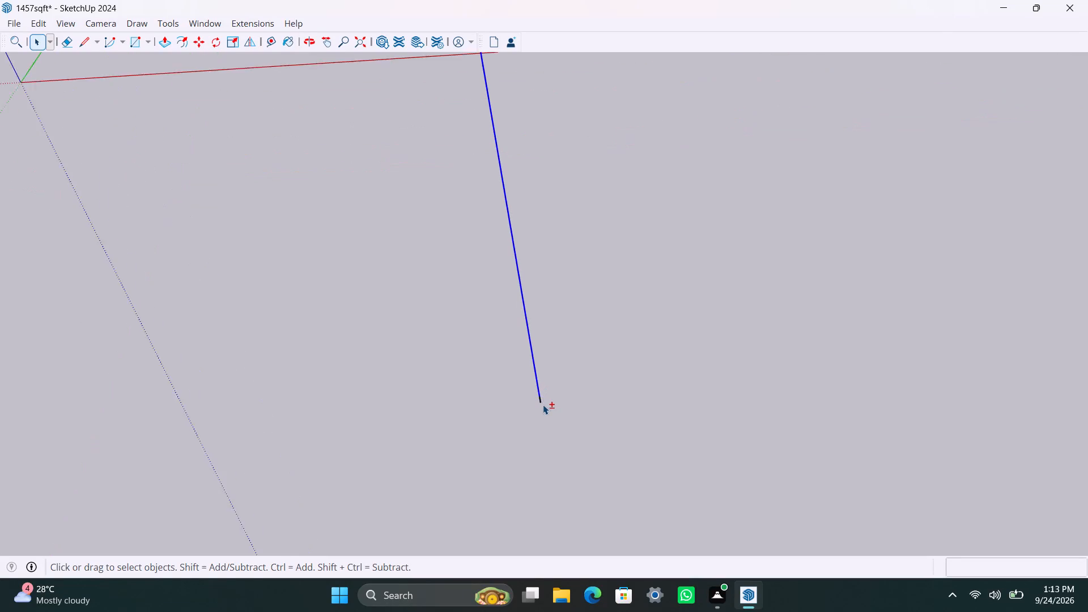
shift+scroll(543, 405, up, 3)
shift+click(539, 400)
right_click(538, 401)
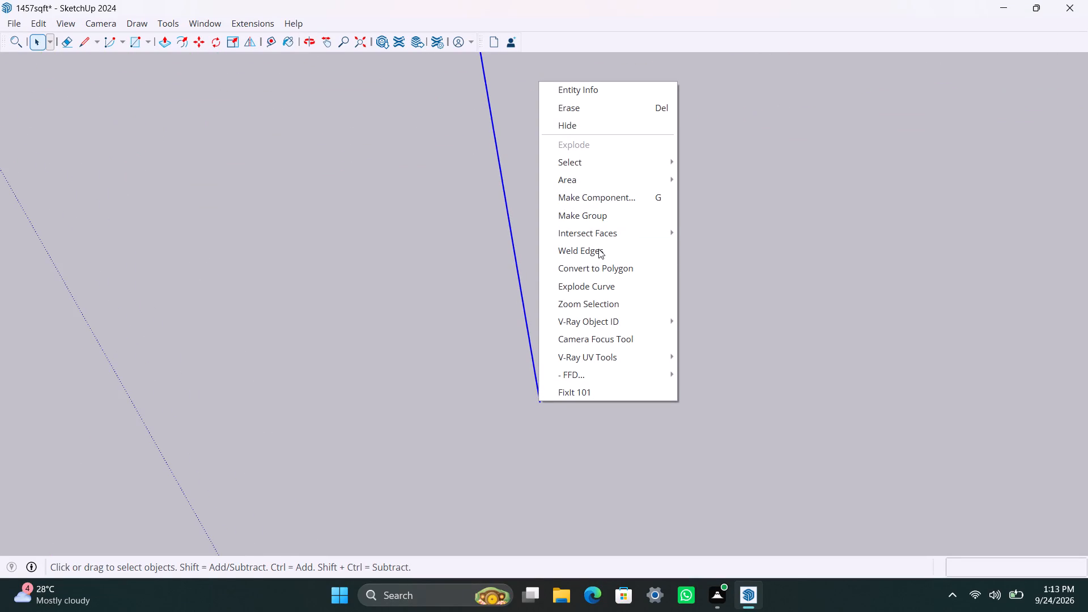
click(598, 252)
Redraw the front edge 29' along the red axis and close the outline at the back edge's free end to form the floor face.
scroll(551, 467, down, 18)
shift+middle_drag(627, 372, 632, 341)
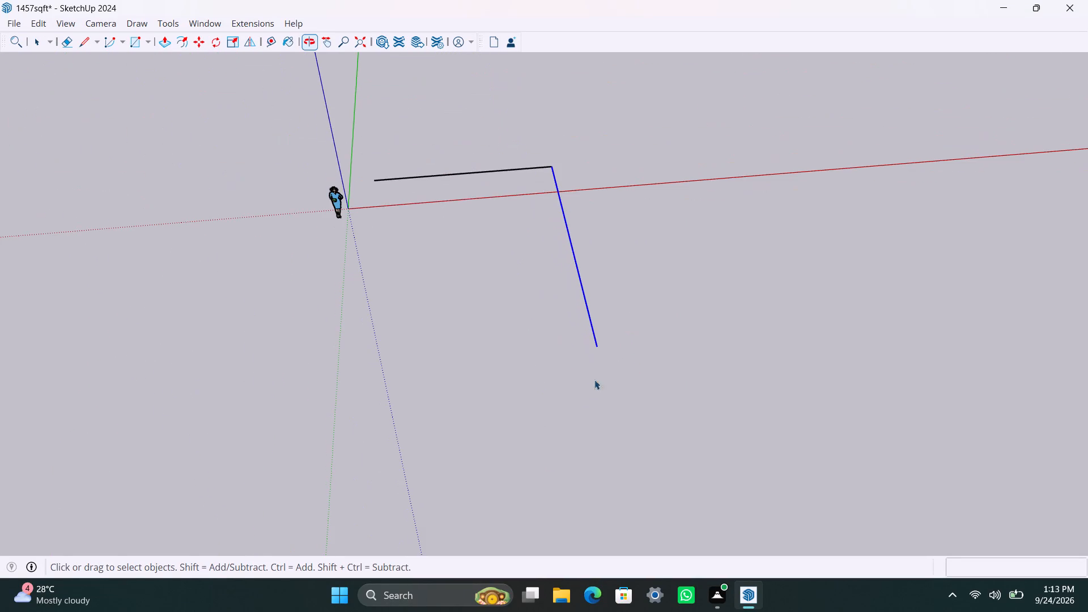
key(l)
click(599, 346)
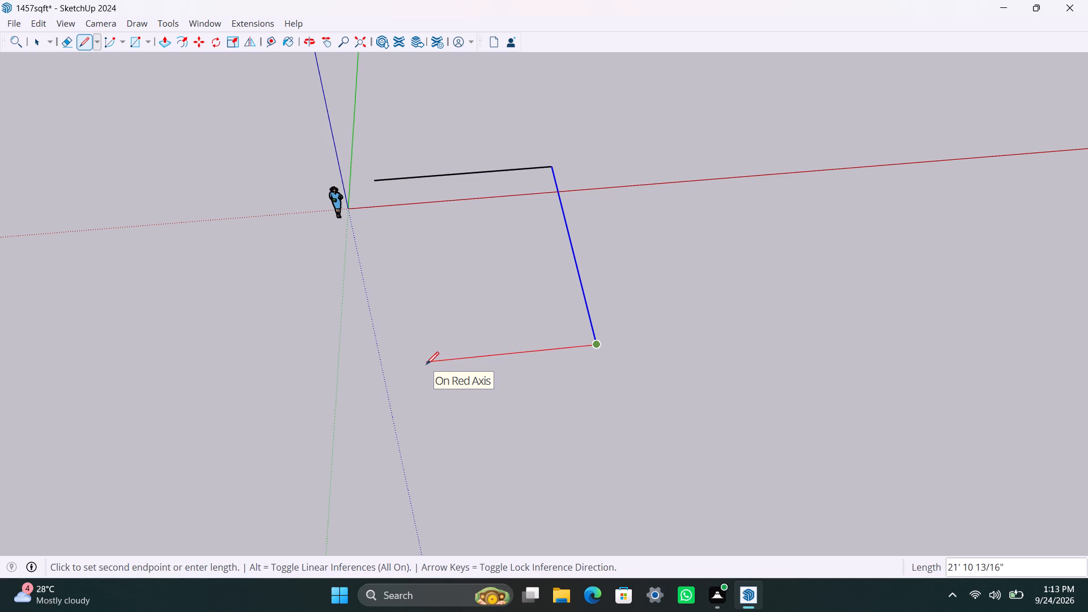
text(29')
key(Return)
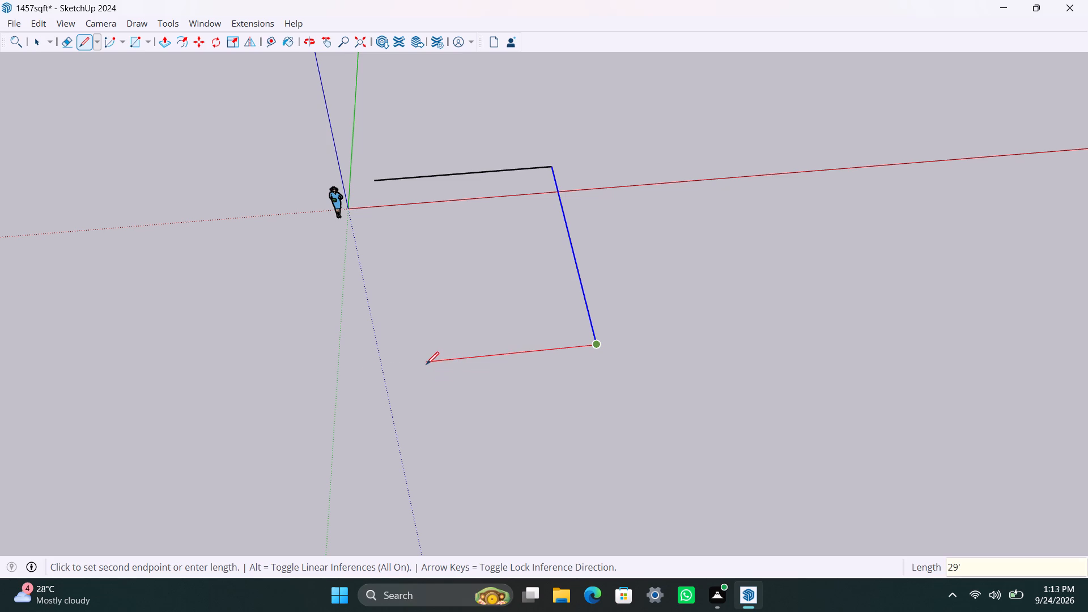
click(375, 182)
key(space)
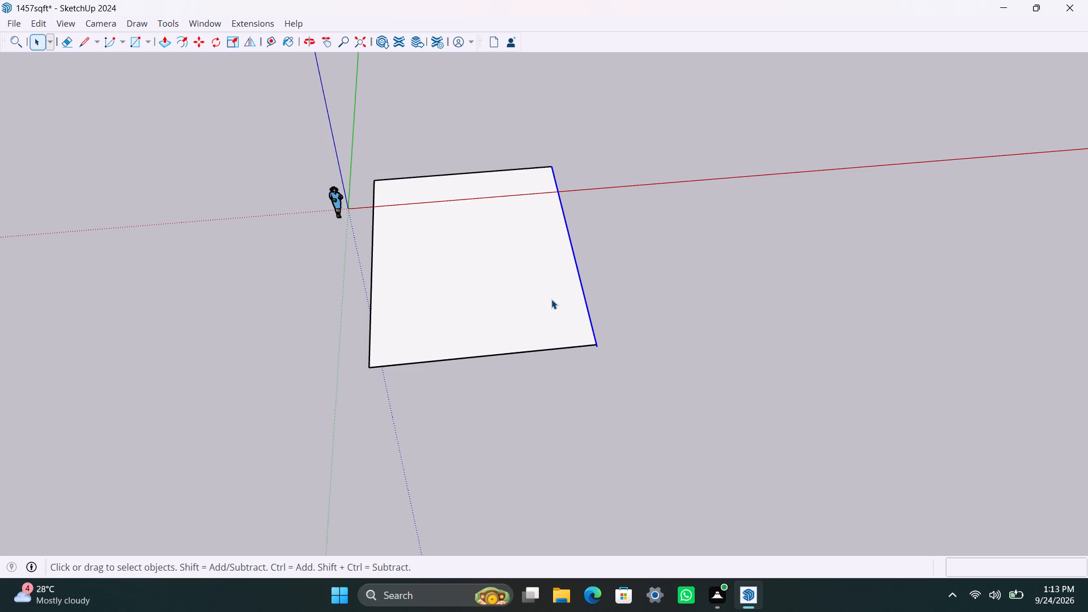
Undo the outline's closing side and the front edge.
key(ctrl+z)
key(ctrl+z)
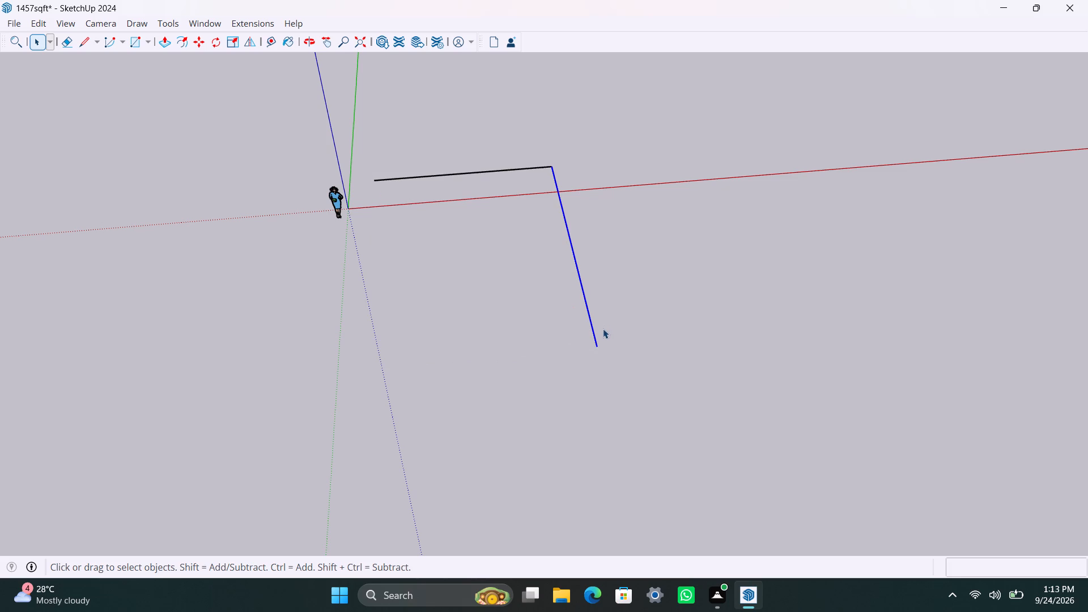
Redraw the front edge 29' along the red axis from the extended long side's front end.
scroll(598, 358, up, 10)
key(l)
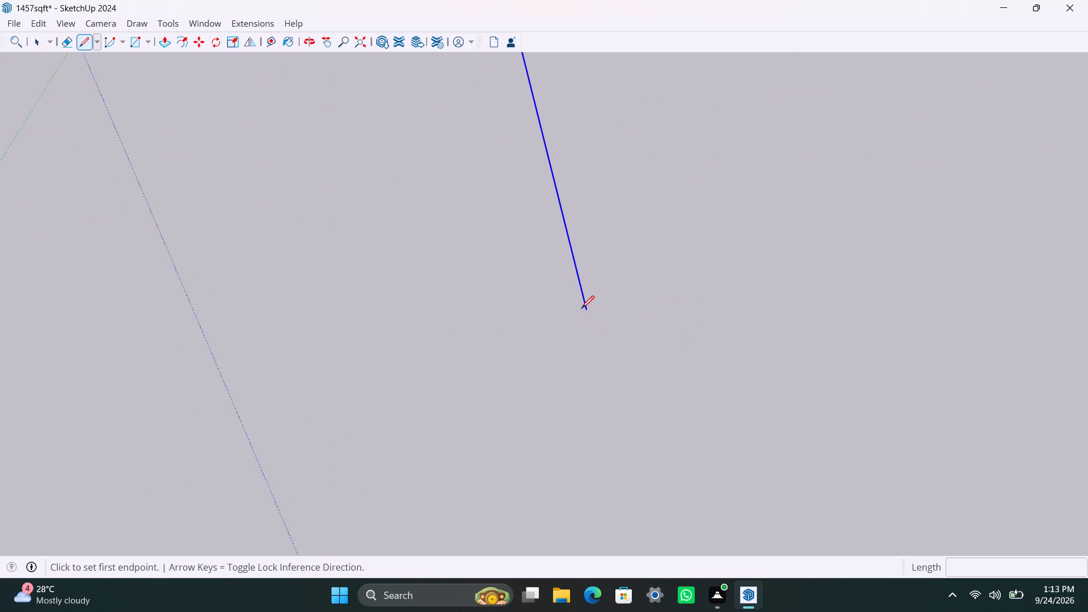
click(586, 312)
text(29')
key(Return)
key(space)
Close the floor outline with a line along the green axis from the front edge to the back edge's free end.
scroll(226, 360, down, 3)
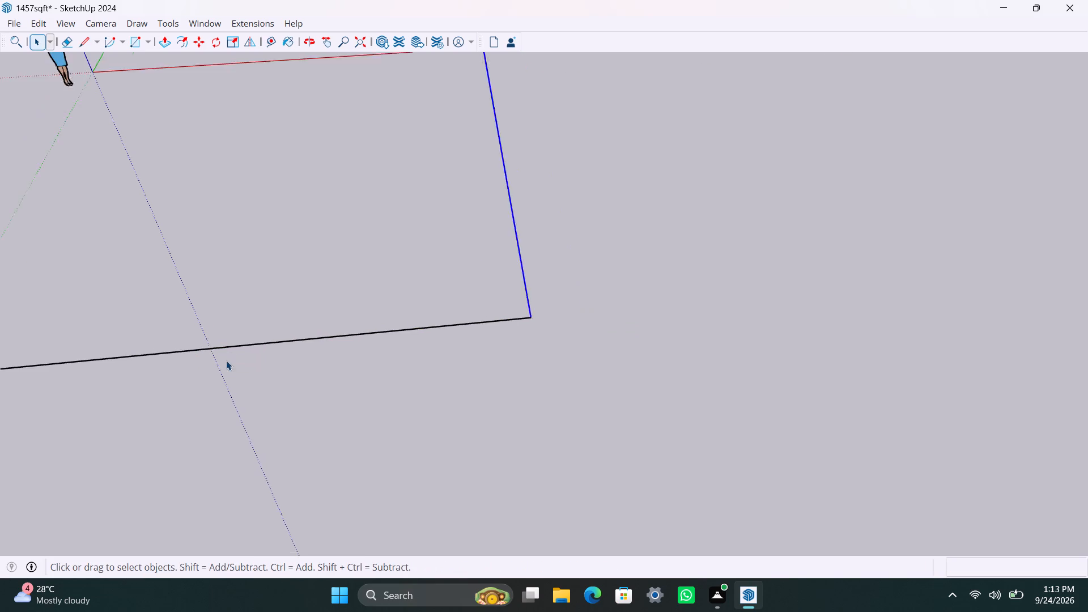
scroll(226, 360, down, 9)
shift+middle_drag(221, 381, 641, 484)
key(l)
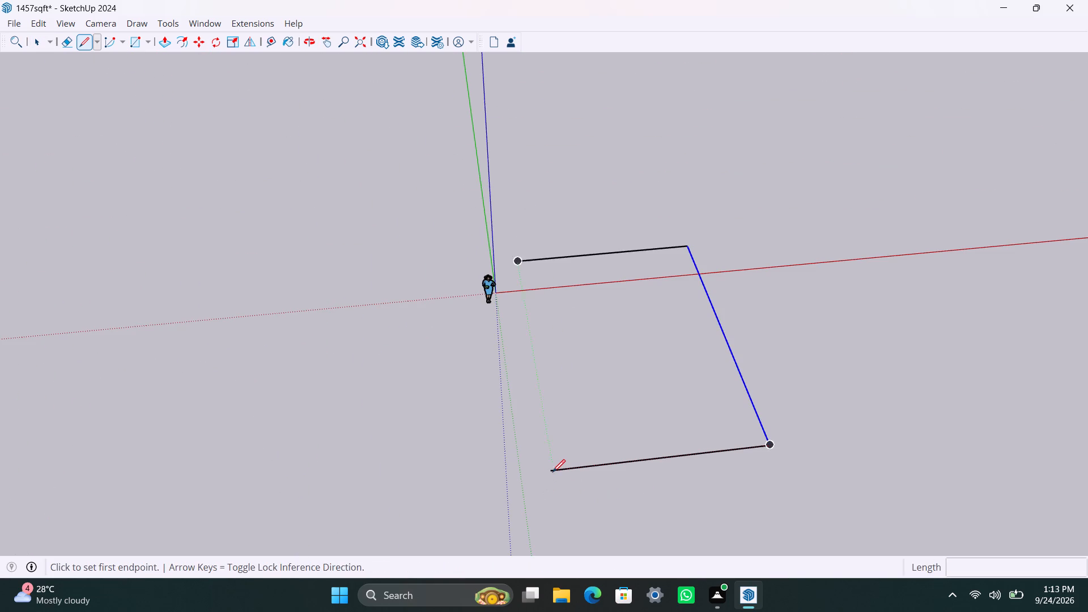
click(552, 472)
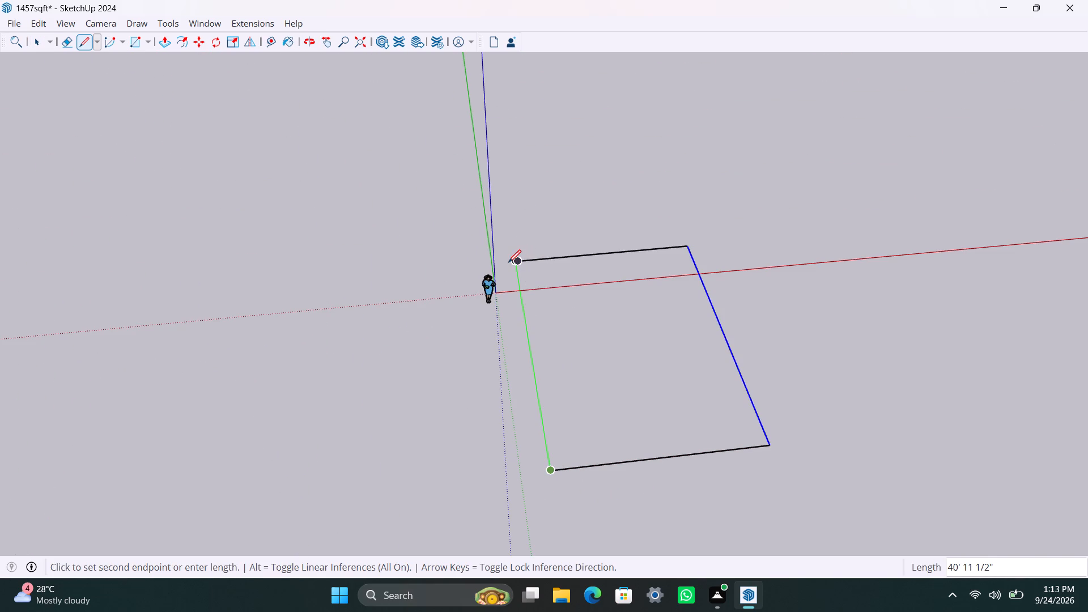
click(508, 262)
key(space)
Make a group of the floor face and its bounding edges.
double_click(681, 366)
right_click(681, 368)
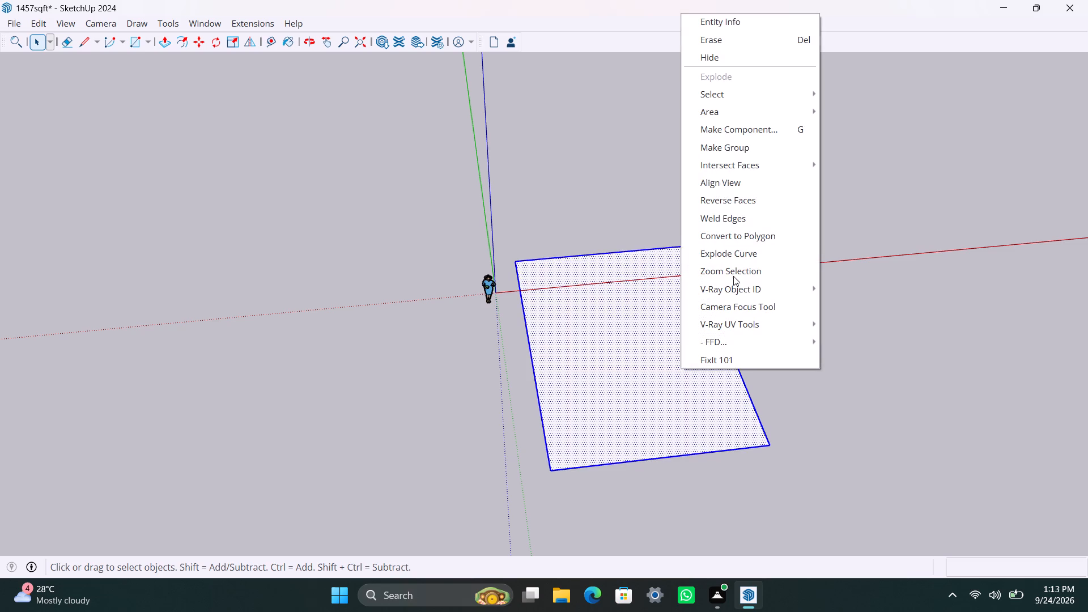
click(732, 151)
double_click(637, 445)
click(630, 449)
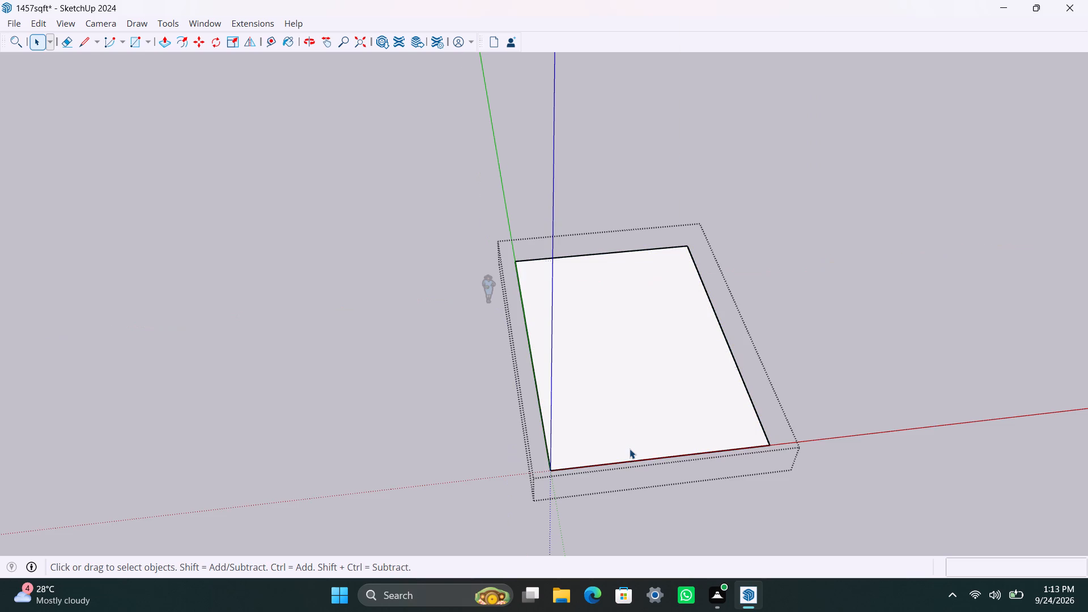
click(967, 411)
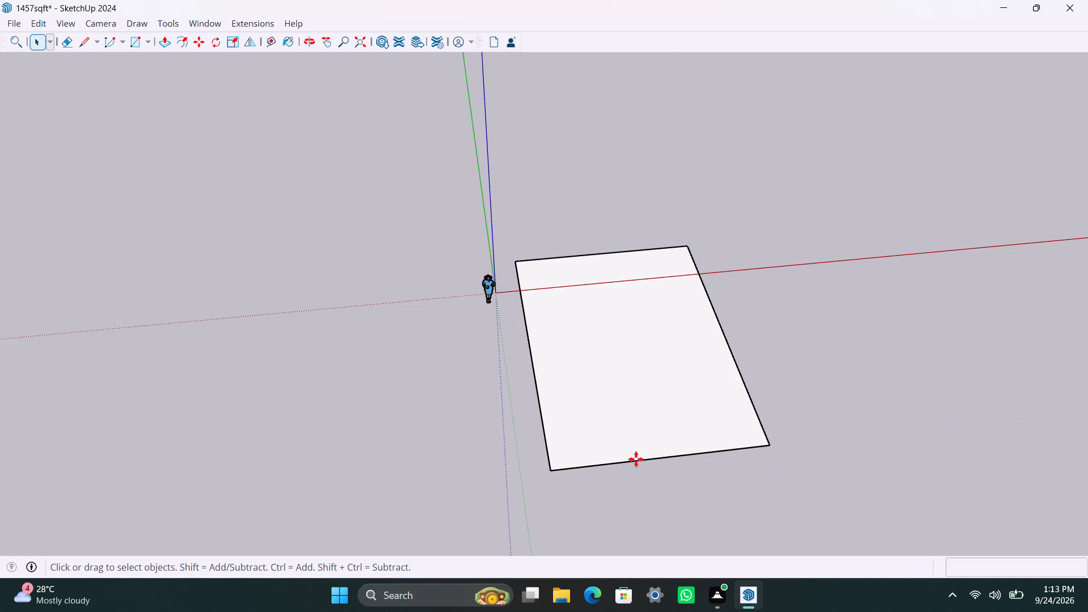
Move the floor group back along the green axis by its own length, from its front corner to its back corner.
key(m)
click(551, 474)
click(515, 269)
drag(521, 287, 552, 342)
key(space)
click(555, 355)
Inside the floor group, offset the floor outline inward by 4.5" for the outer wall thickness.
scroll(556, 355, down, 2)
shift+middle_drag(554, 363, 516, 510)
scroll(482, 380, up, 3)
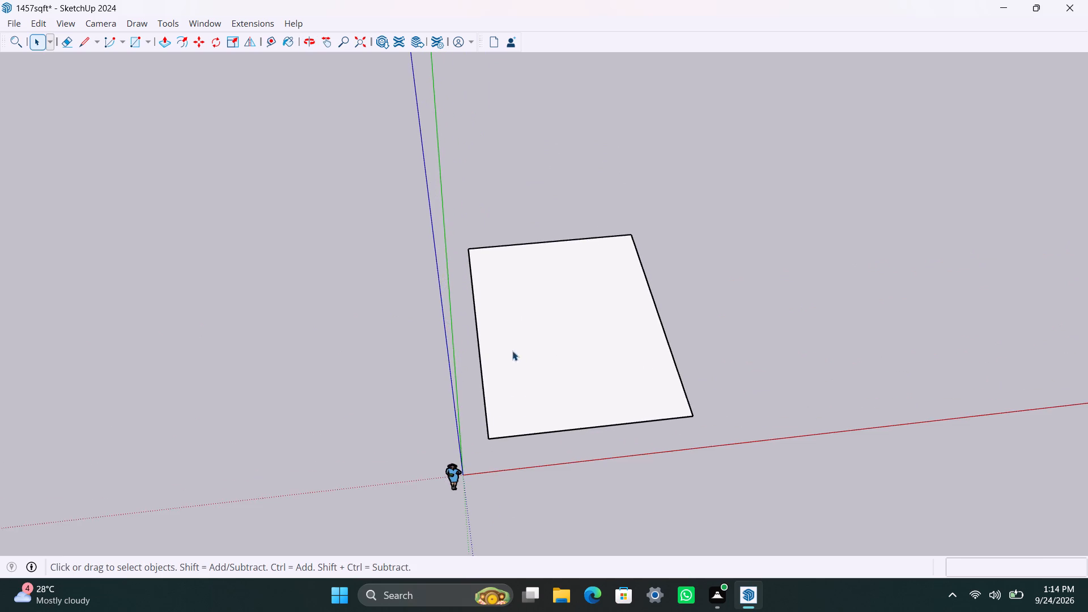
triple_click(490, 351)
key(f)
click(500, 336)
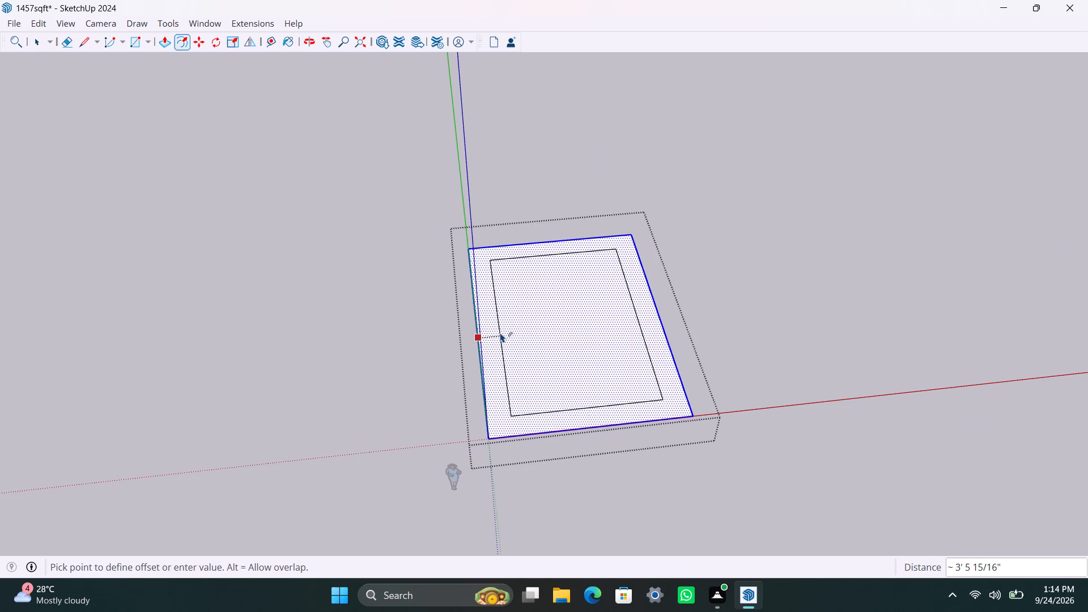
text(4.5")
key(Return)
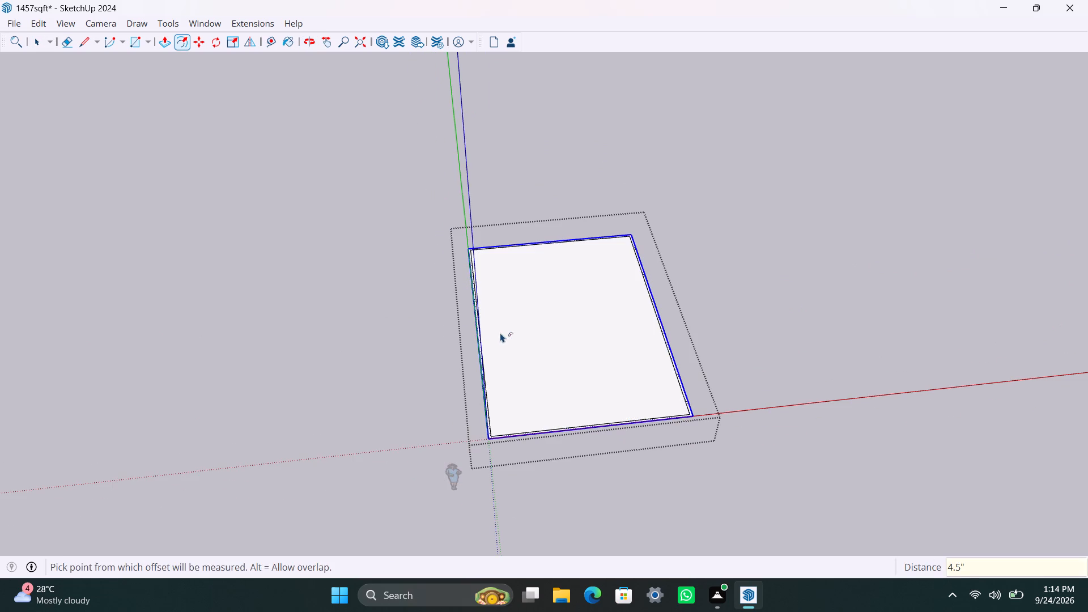
key(space)
Push/Pull the 4.5" border face up 10' to raise the outer walls.
click(583, 407)
scroll(524, 396, up, 7)
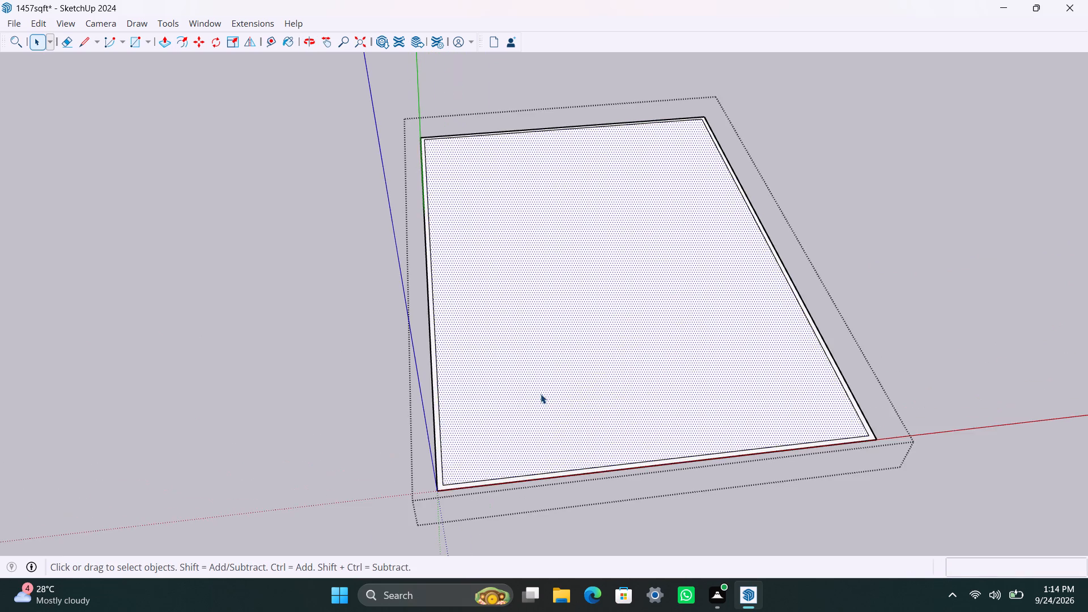
middle_drag(541, 395, 499, 408)
scroll(450, 501, up, 7)
click(375, 466)
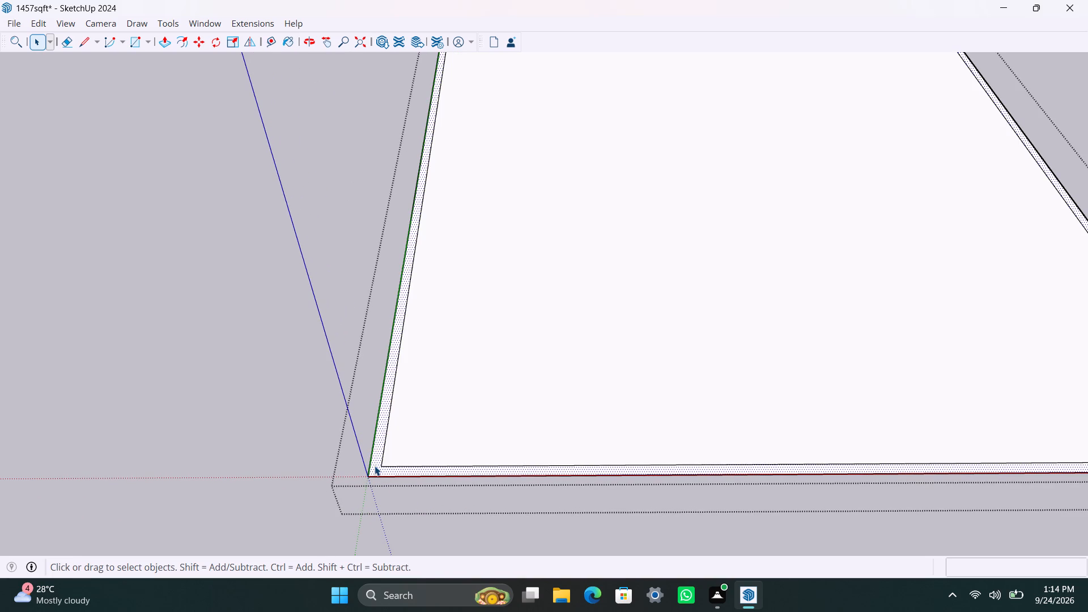
key(p)
drag(375, 466, 381, 435)
text(10')
key(Return)
key(space)
scroll(316, 458, down, 2)
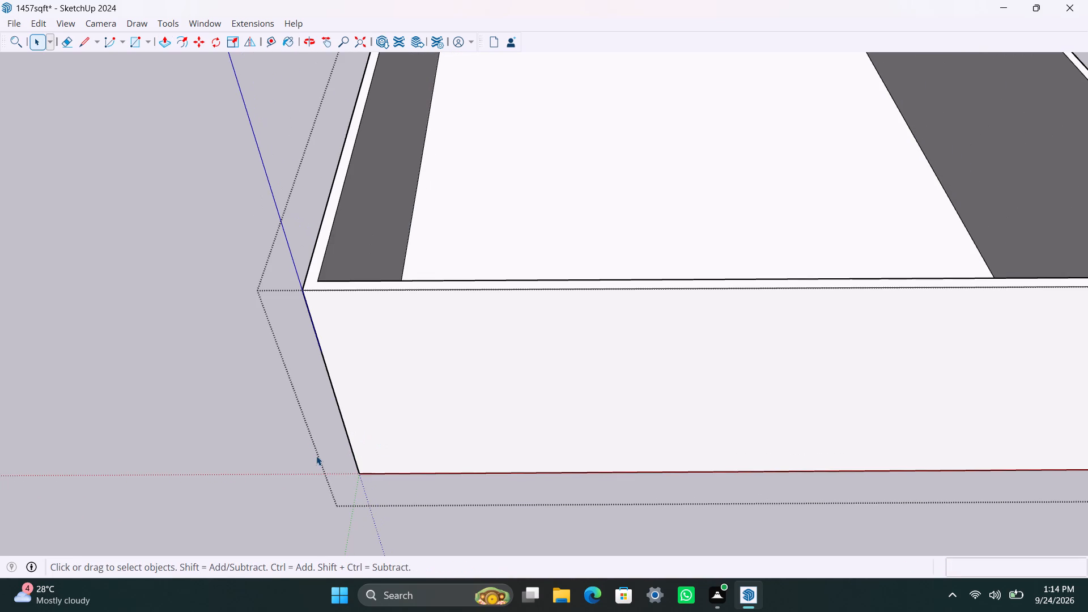
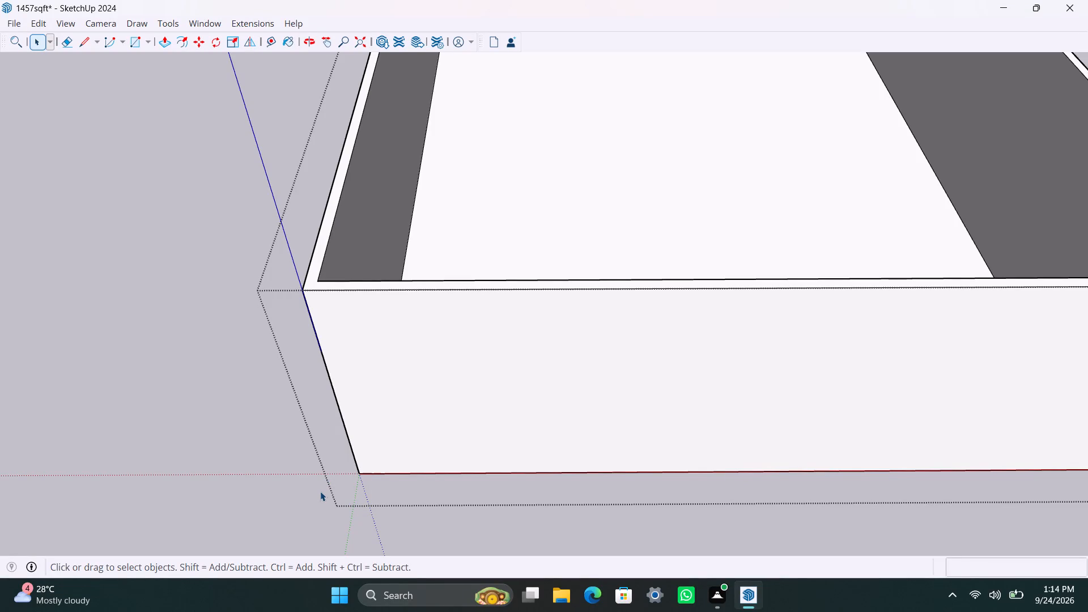
Examine the raised outer walls and floor from above and from the long side.
scroll(704, 135, down, 5)
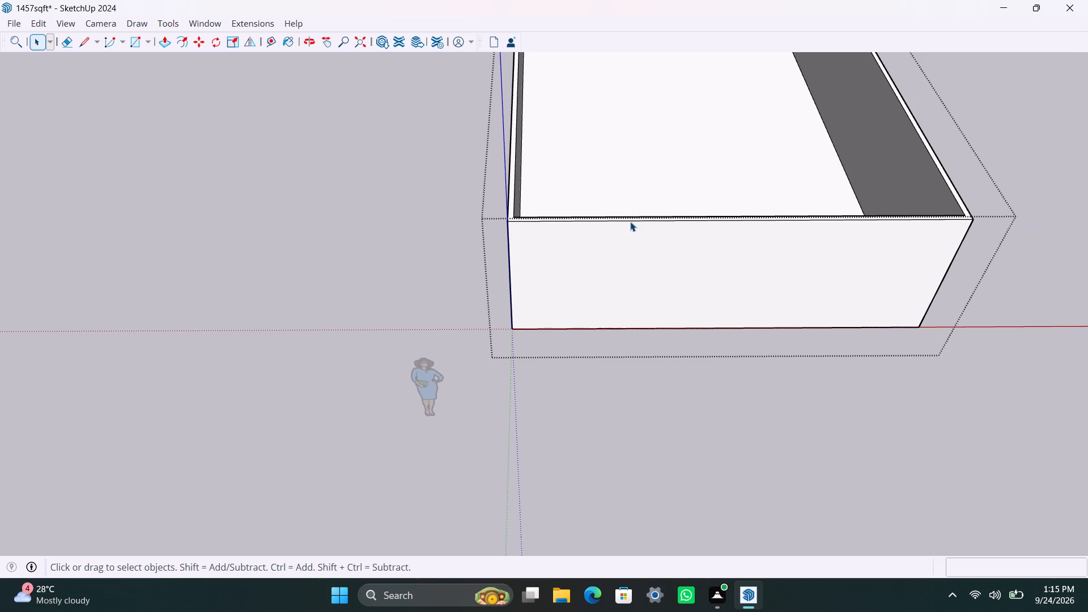
scroll(636, 167, down, 4)
shift+middle_drag(636, 173, 688, 401)
click(917, 329)
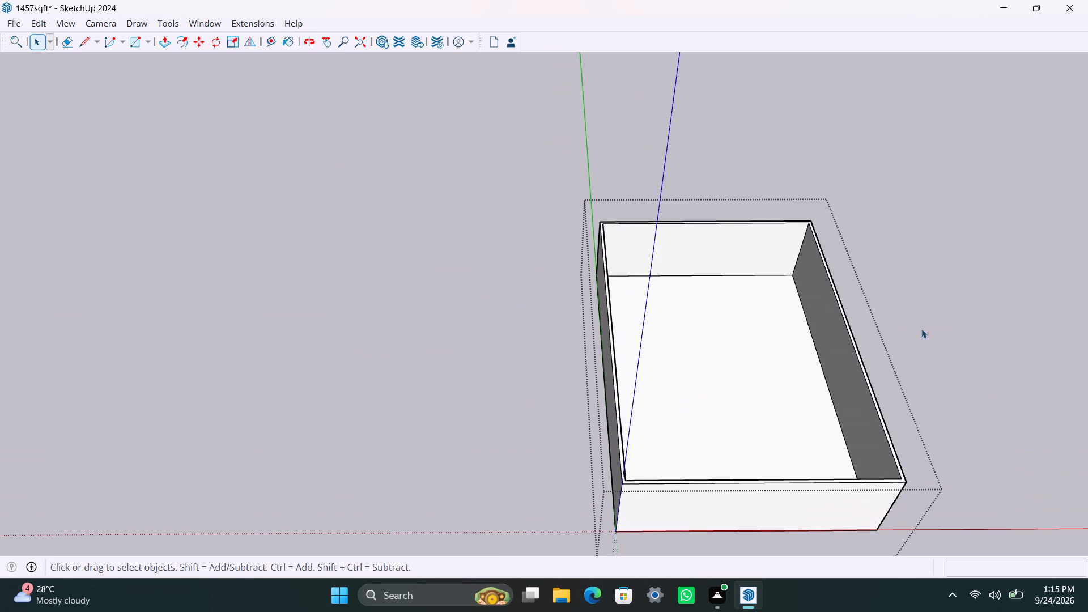
double_click(844, 380)
click(845, 380)
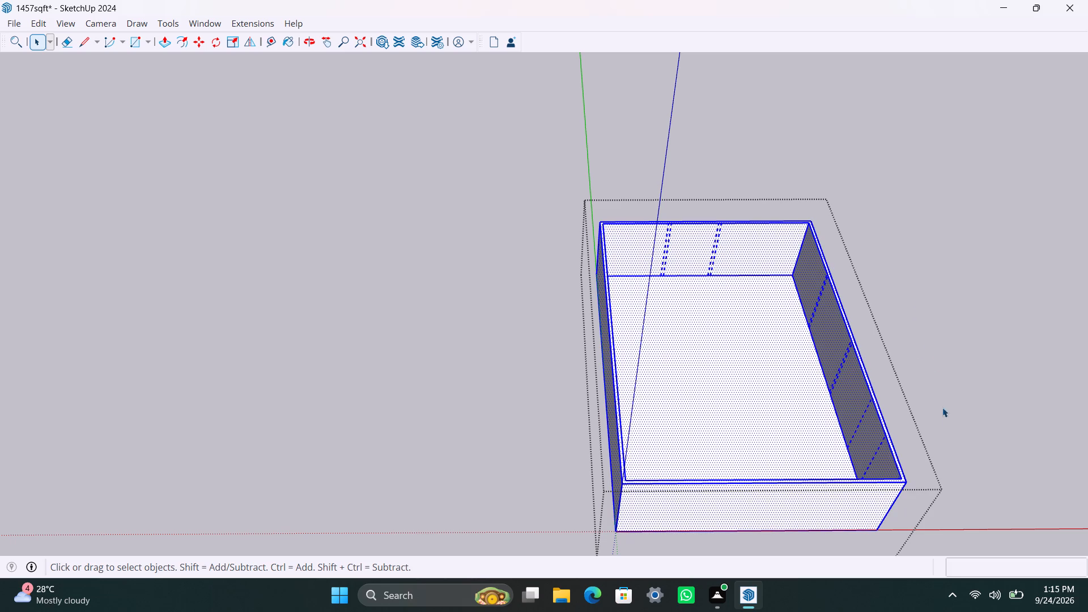
scroll(868, 443, down, 5)
click(966, 367)
scroll(882, 440, down, 3)
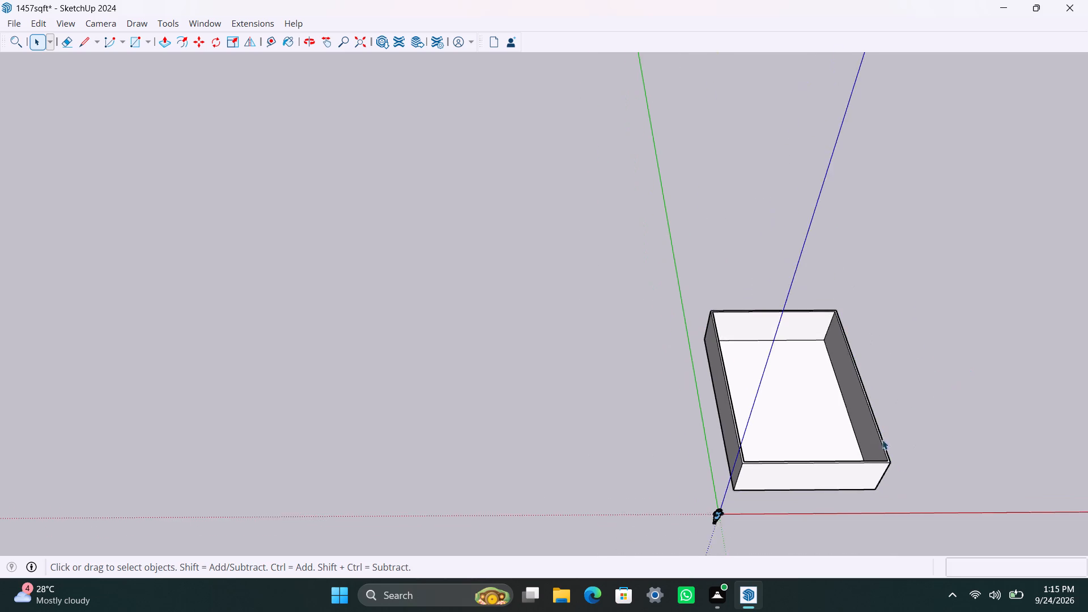
shift+middle_drag(883, 441, 569, 440)
scroll(571, 469, up, 3)
middle_drag(583, 474, 242, 407)
scroll(474, 481, up, 3)
middle_drag(449, 468, 337, 412)
triple_click(440, 262)
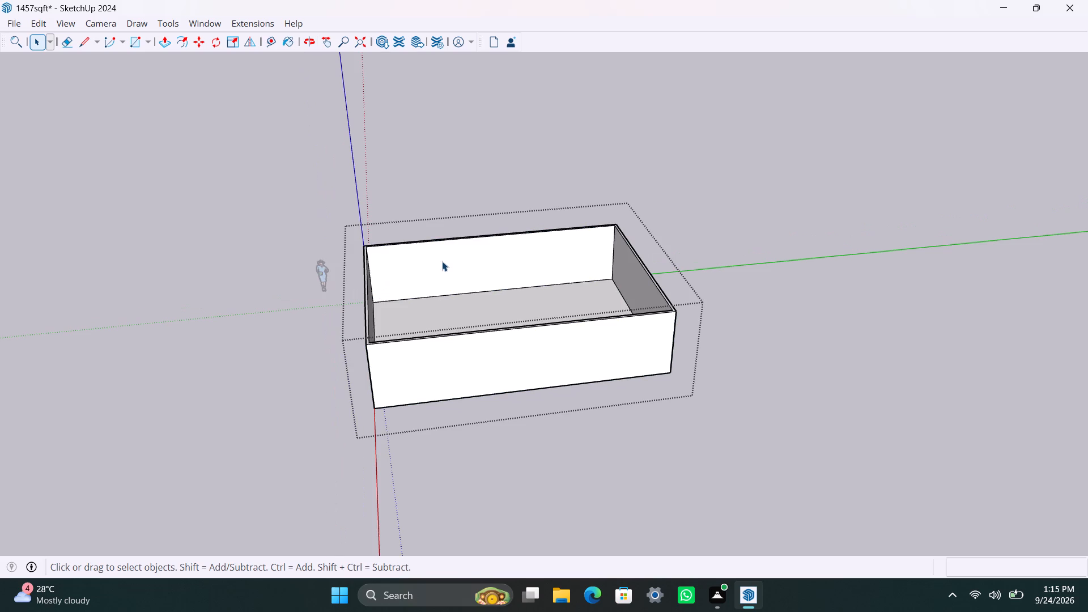
click(442, 261)
click(628, 477)
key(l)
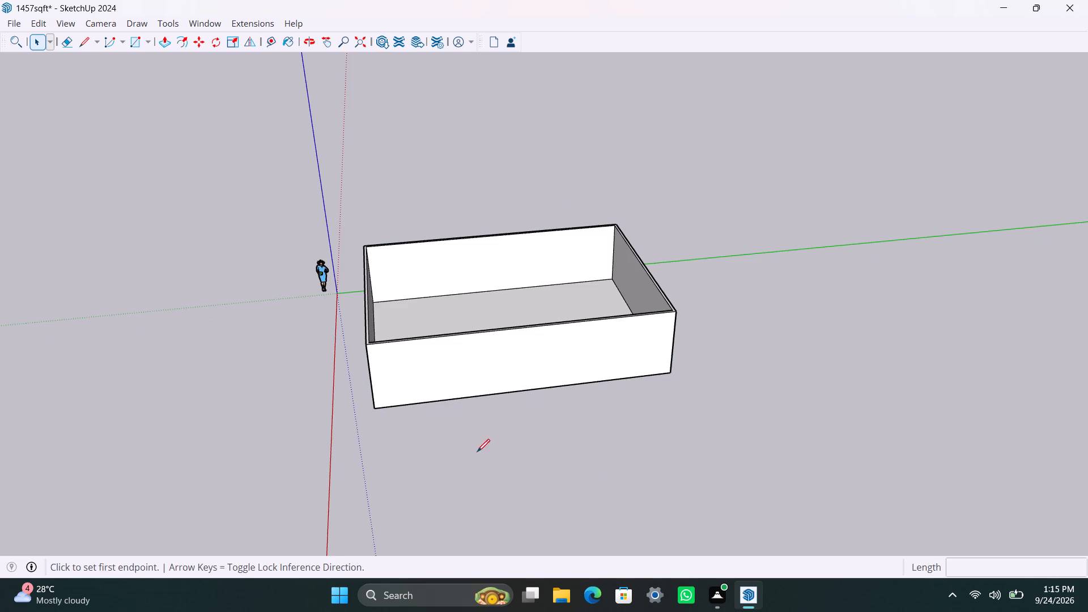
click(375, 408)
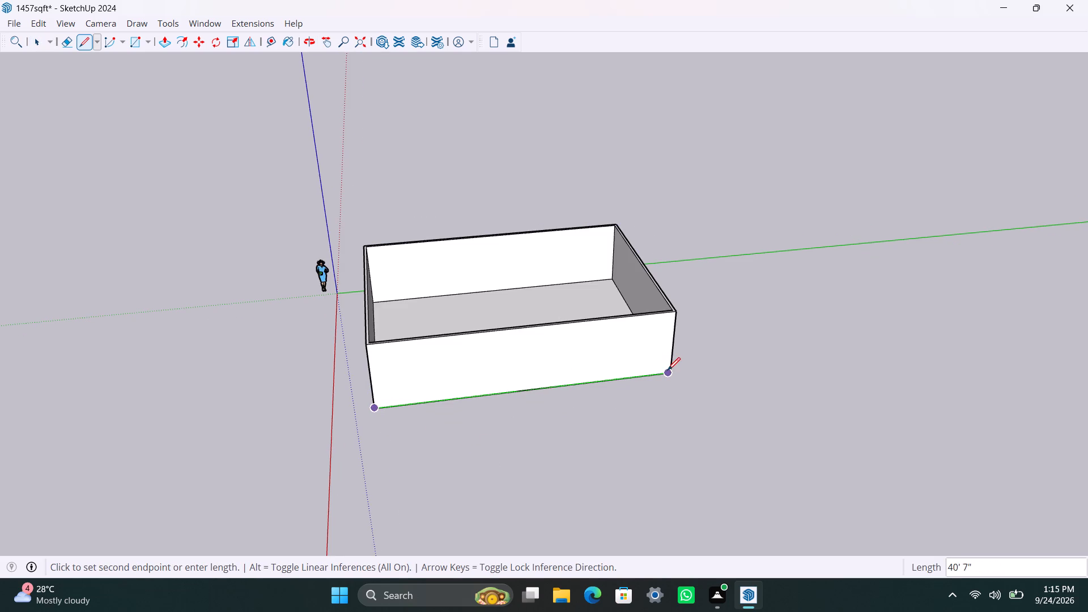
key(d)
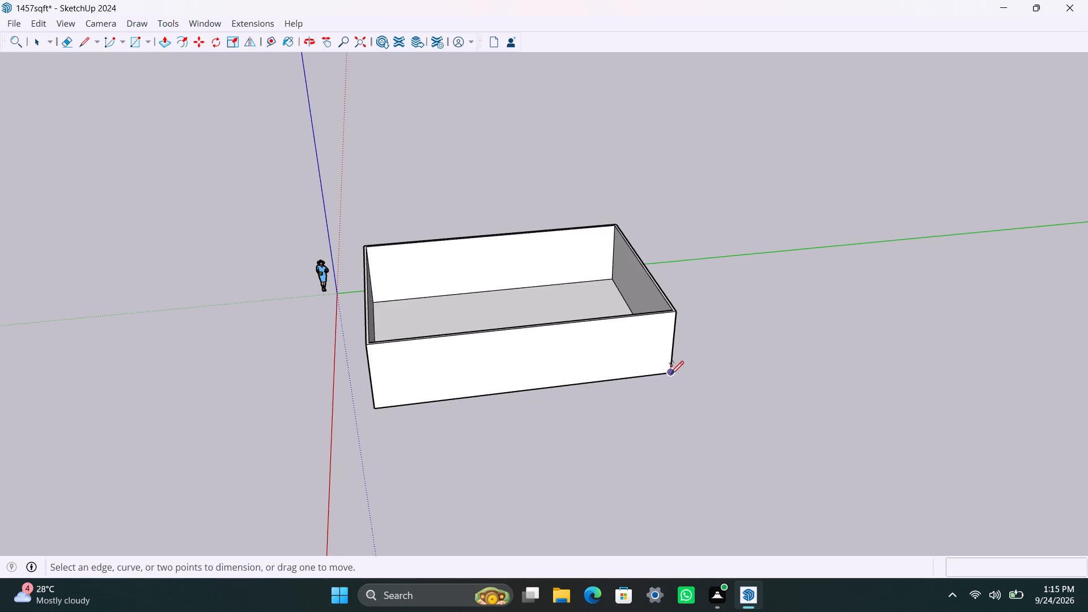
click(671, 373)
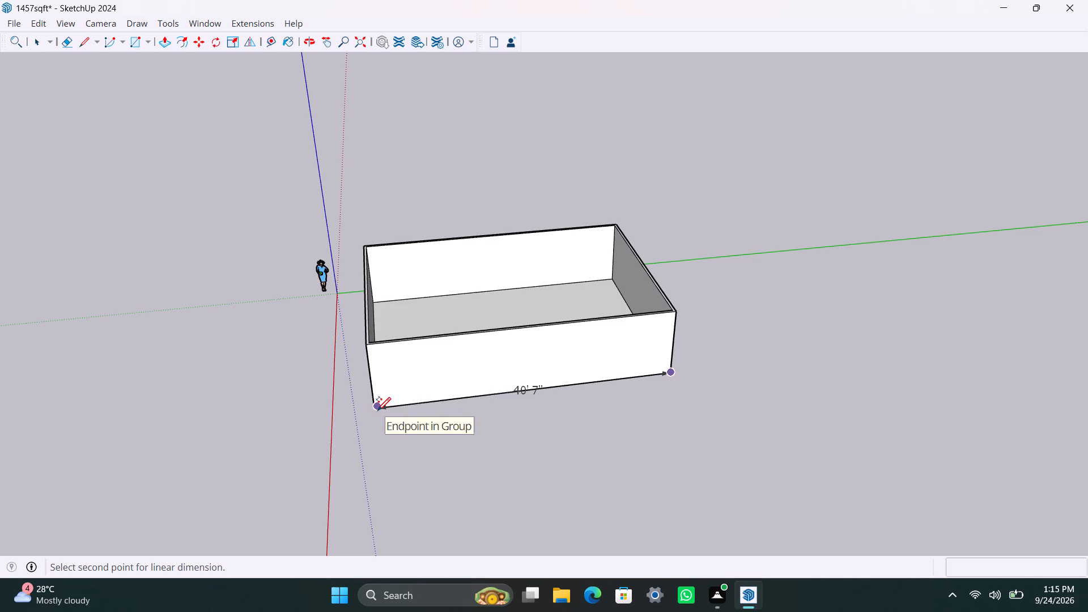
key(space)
Dimension the bottom edge of the long outer wall from corner to corner.
scroll(392, 424, up, 4)
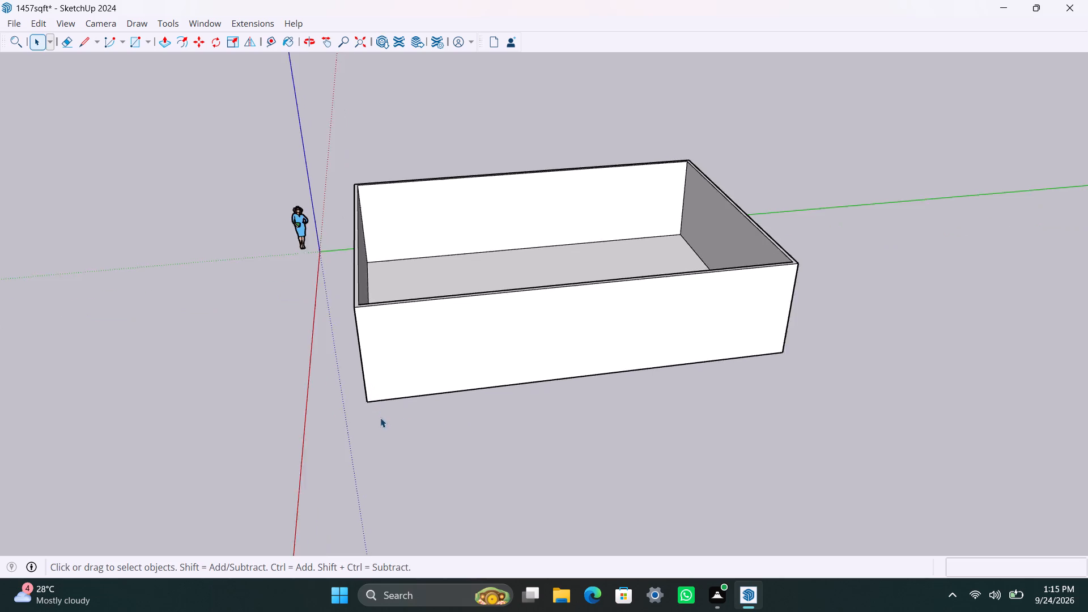
scroll(380, 418, up, 3)
middle_drag(379, 418, 356, 409)
key(d)
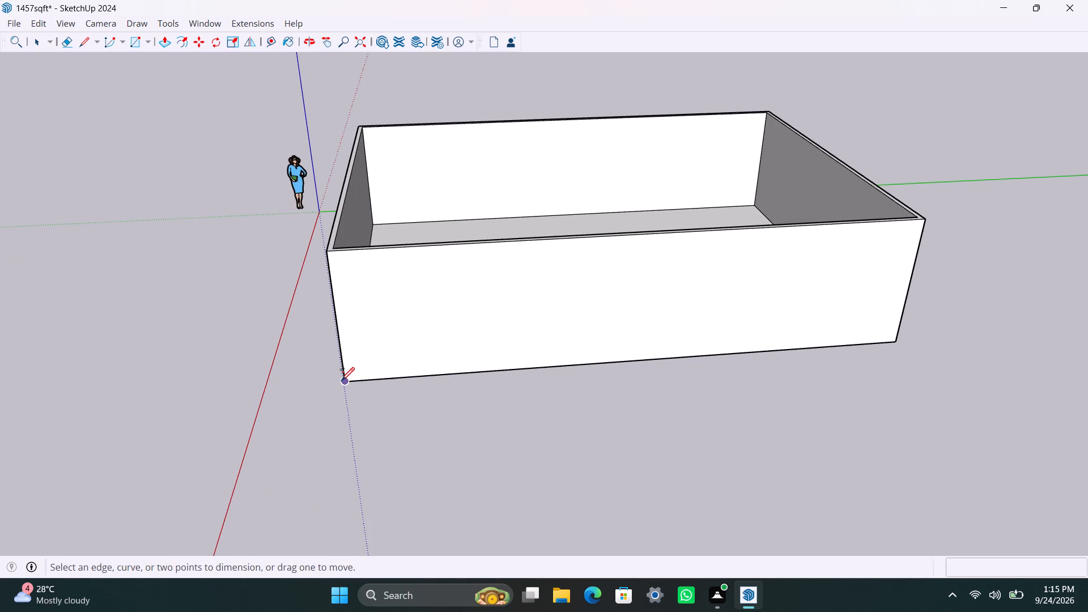
click(341, 381)
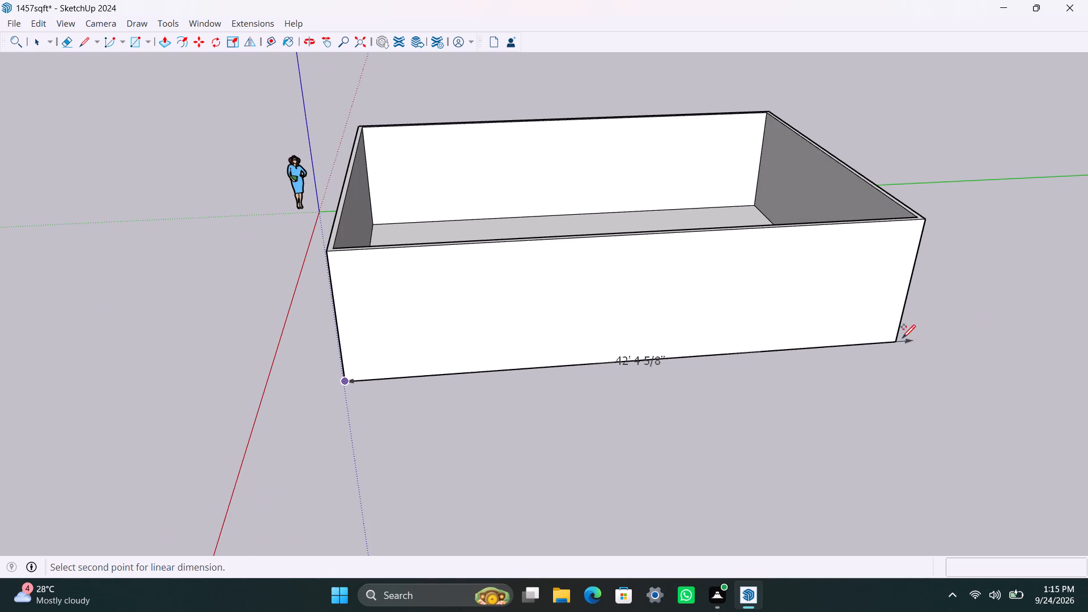
click(898, 339)
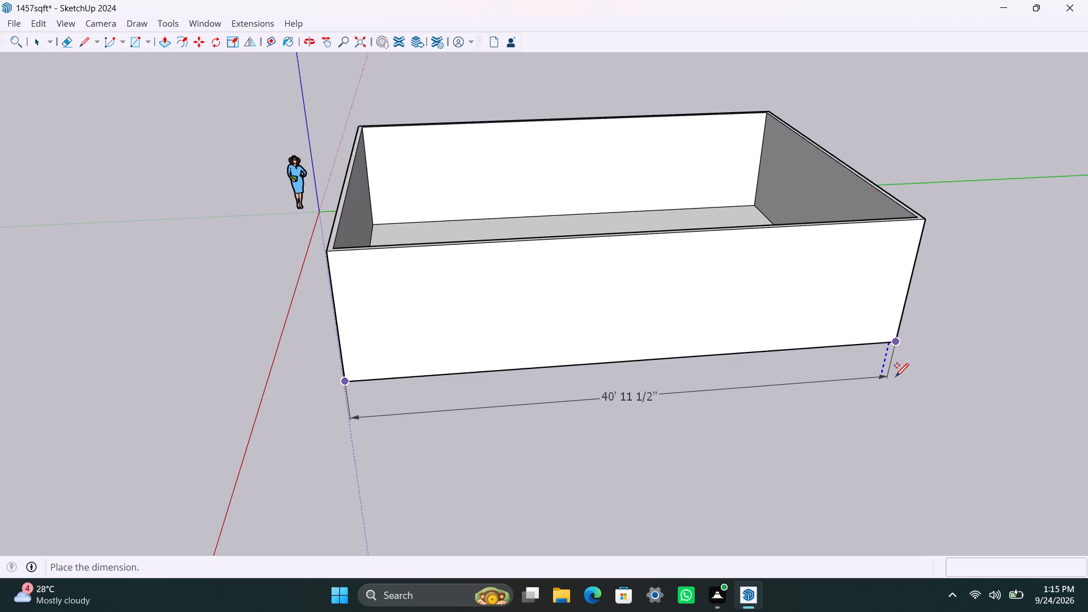
scroll(895, 376, up, 5)
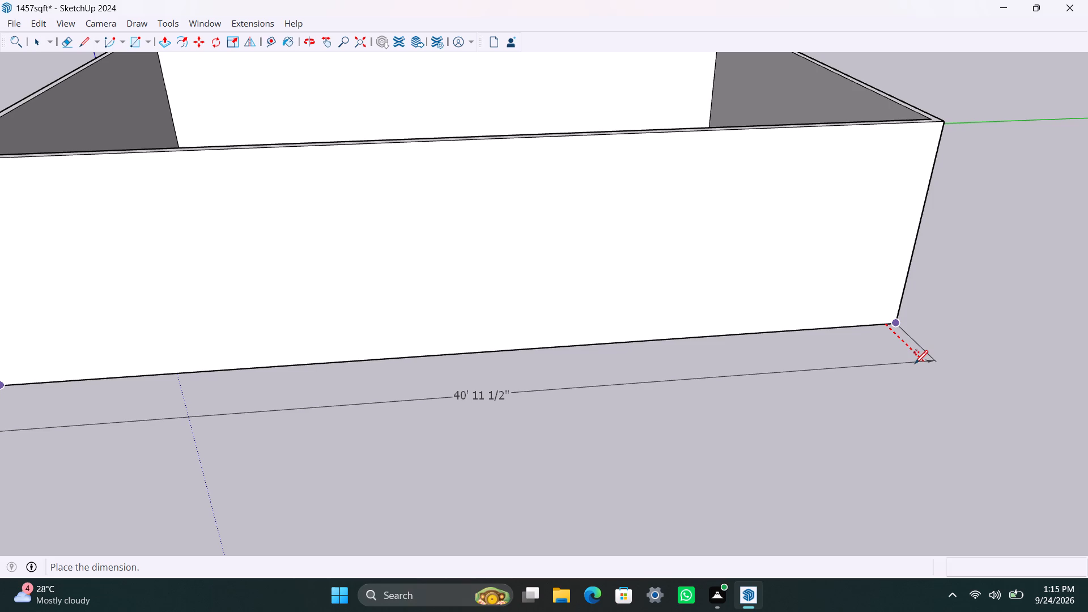
scroll(916, 363, down, 1)
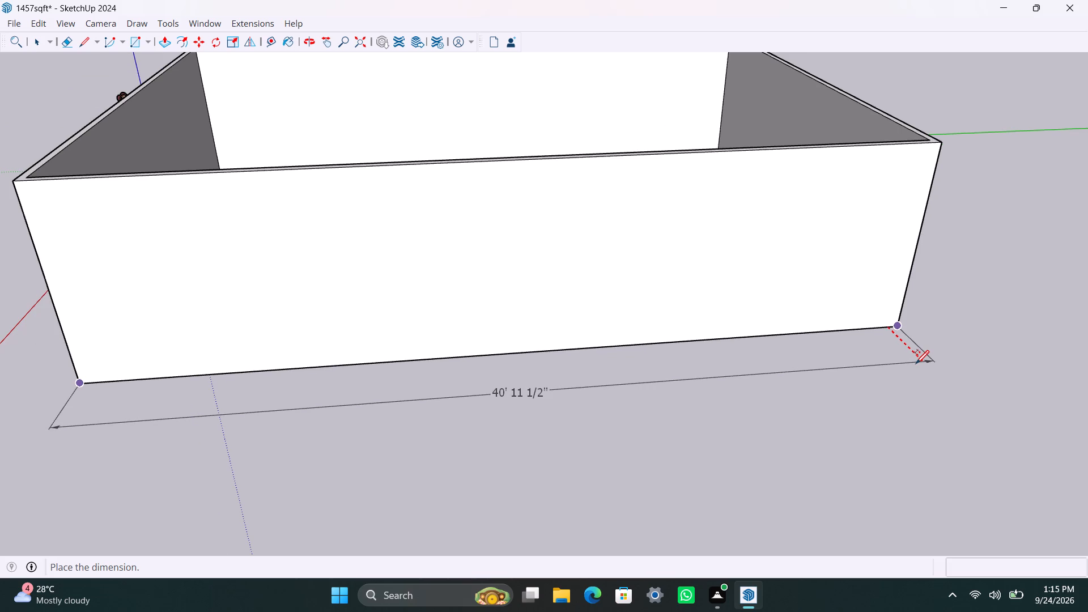
click(919, 363)
key(space)
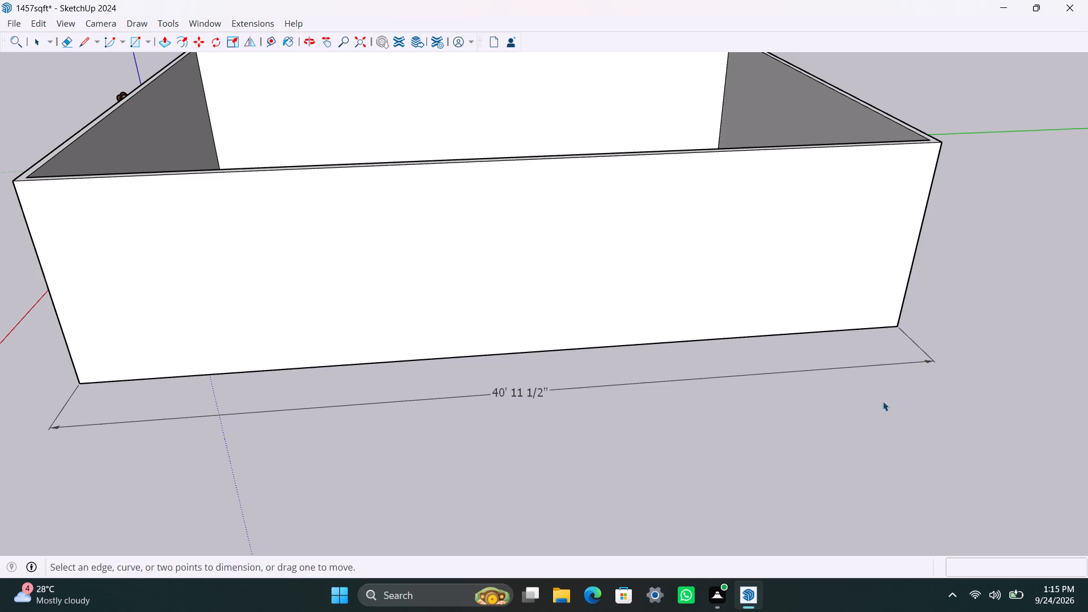
Draw a closed rectangular floor outline beside the walled model, 29' along the red axis by 40'11.5" along the green axis.
scroll(804, 422, down, 10)
middle_drag(616, 413, 1087, 485)
scroll(903, 436, up, 2)
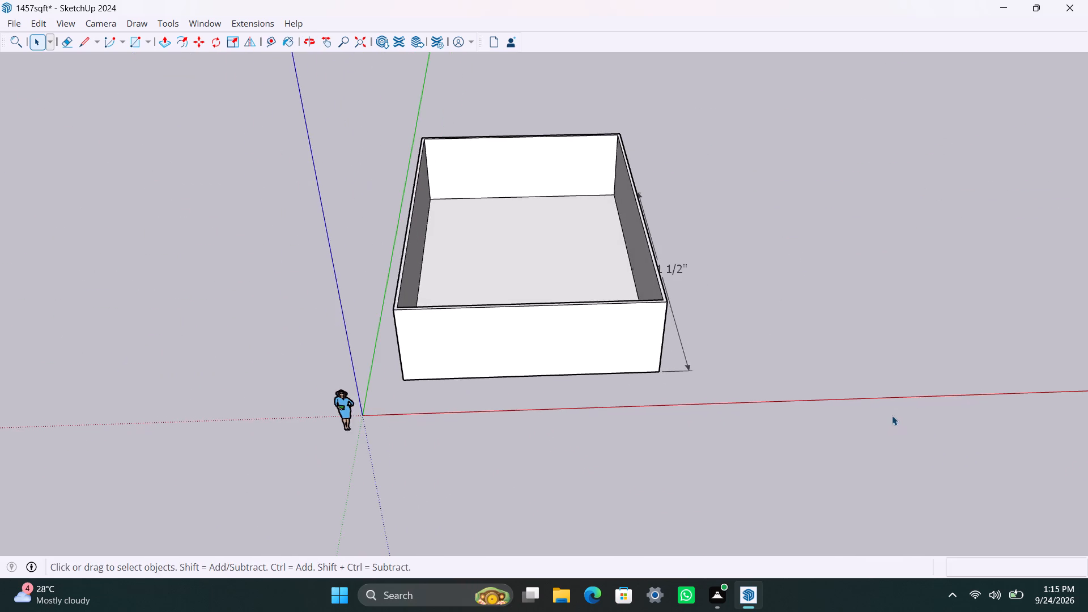
middle_drag(889, 414, 614, 497)
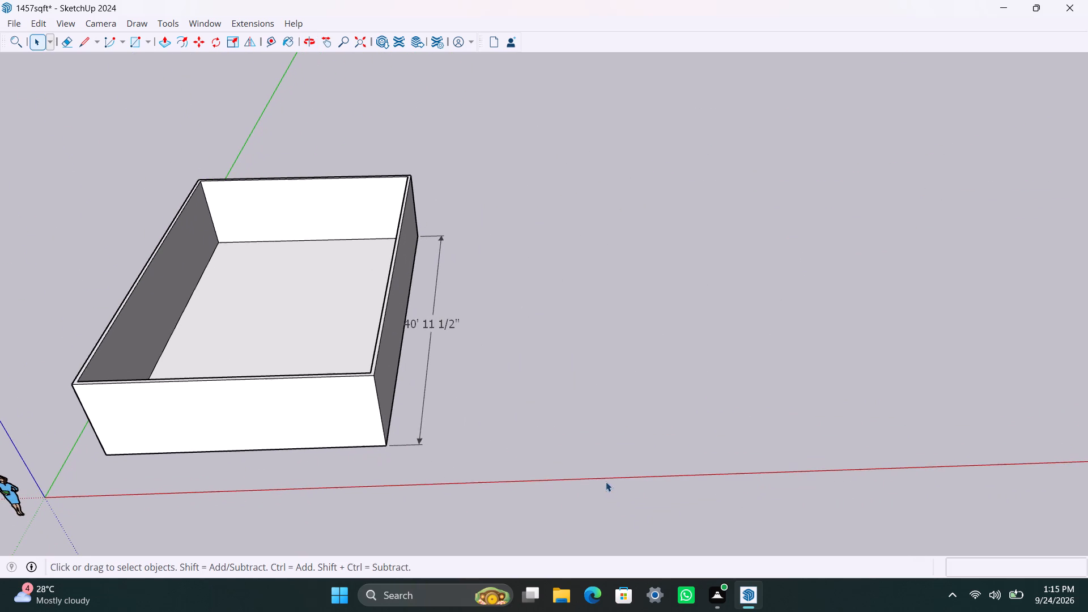
key(l)
click(559, 446)
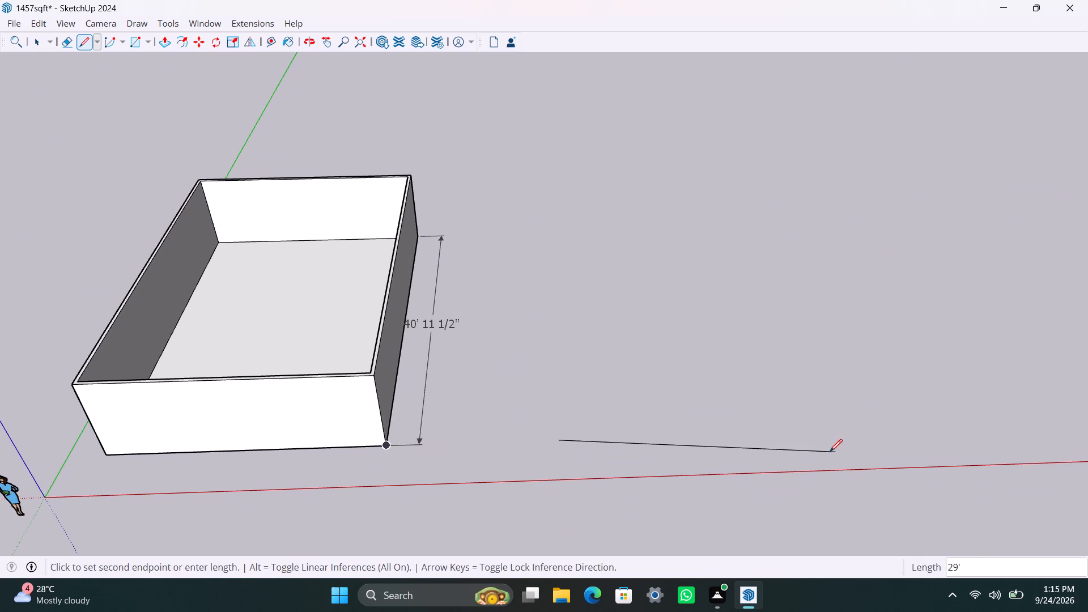
text(29')
key(Return)
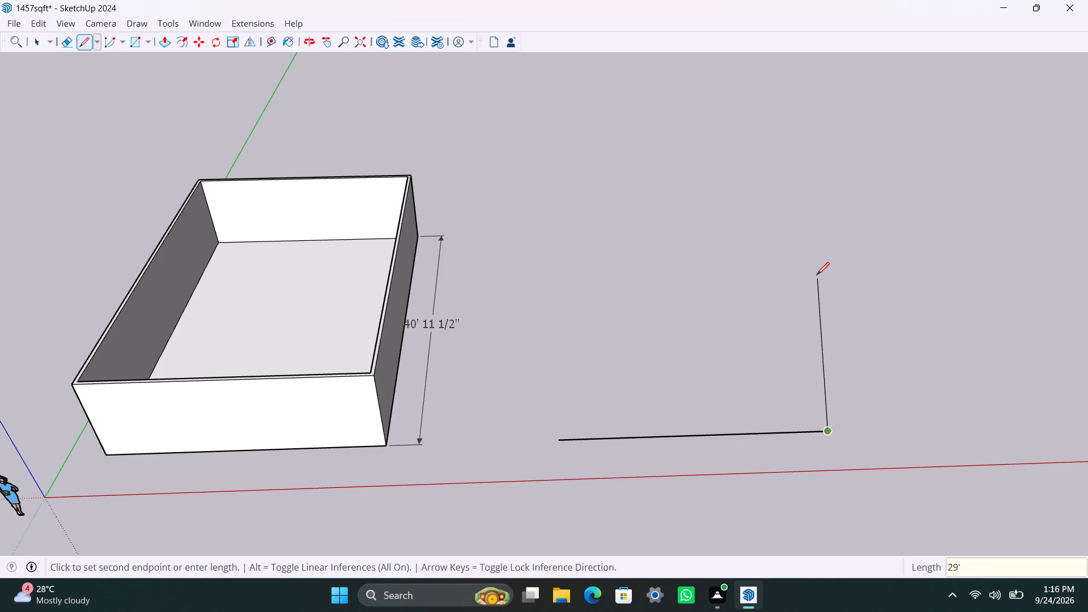
key(Left)
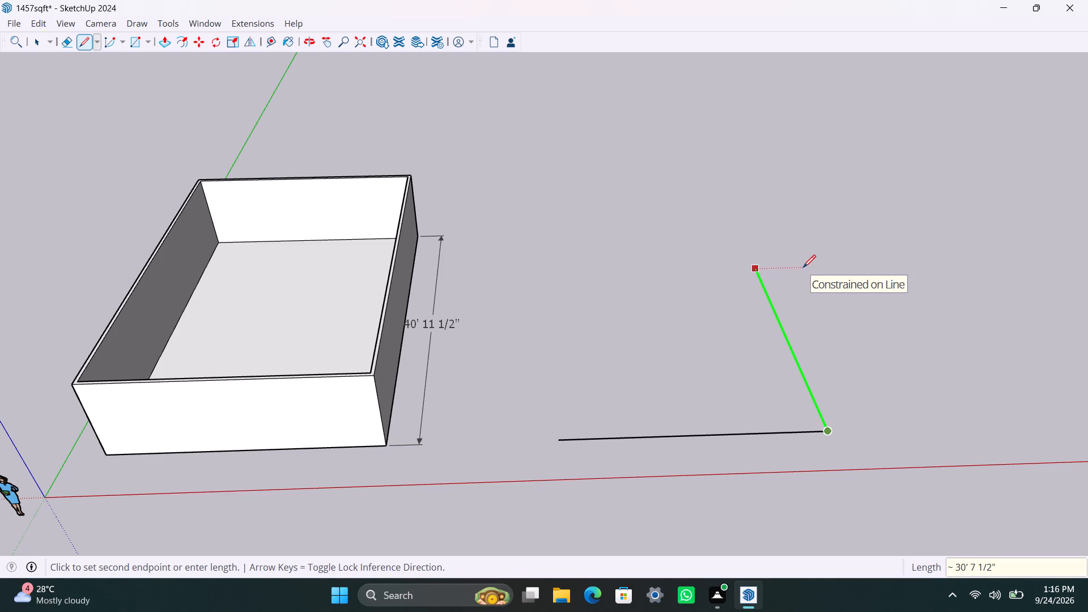
text(40)
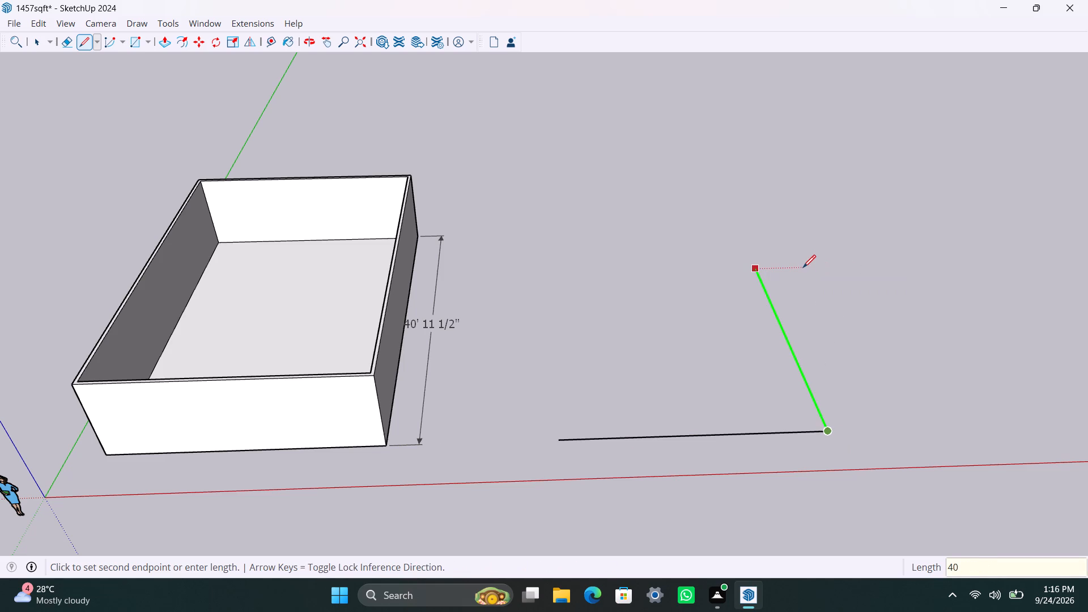
text('11)
text(.5")
key(Return)
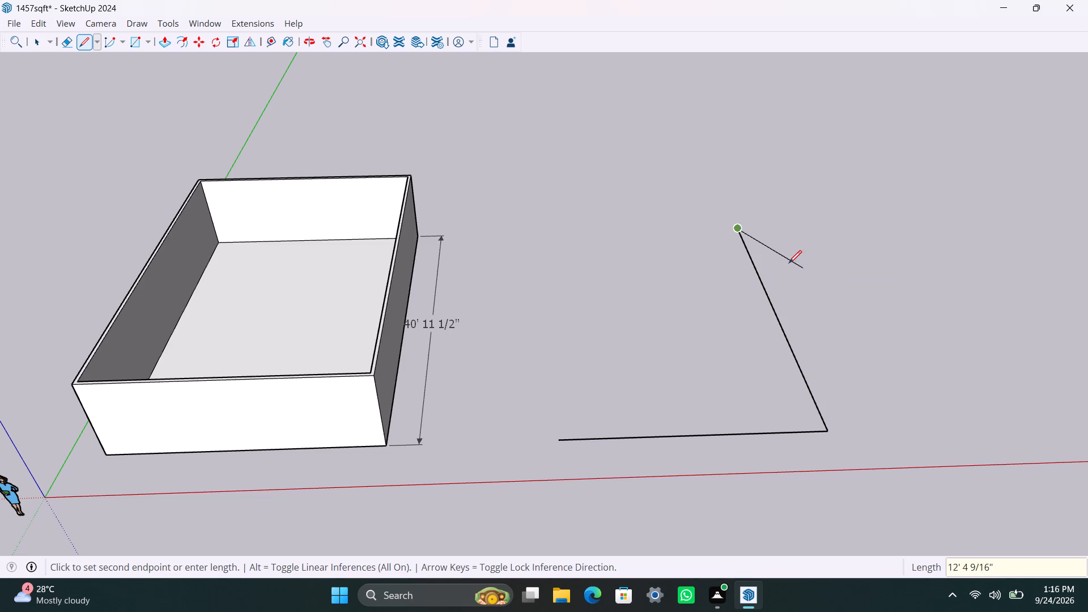
text(29')
key(Return)
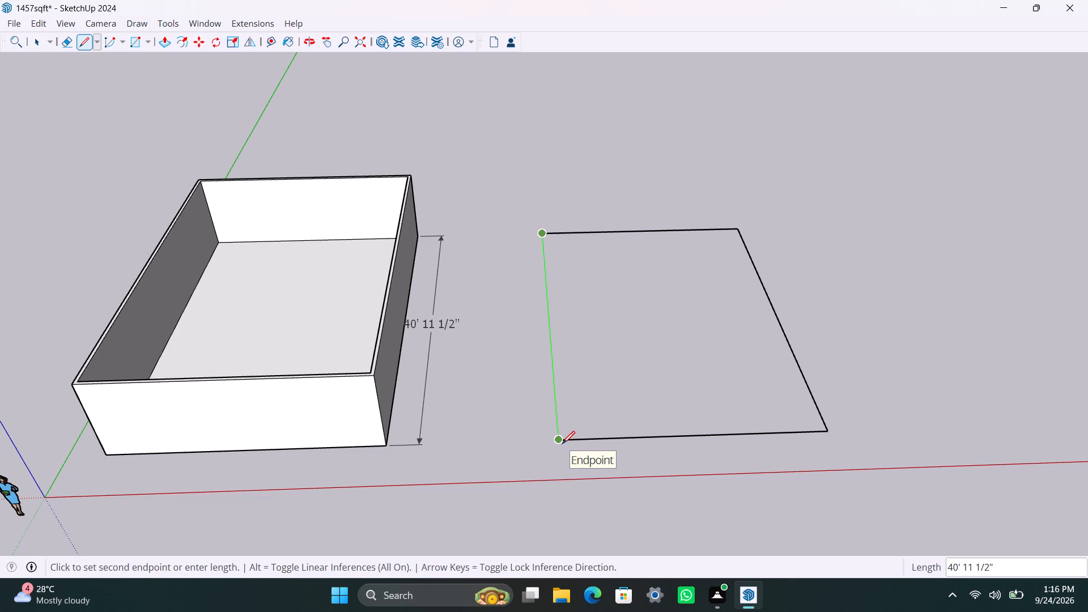
key(2)
key(BackSpace)
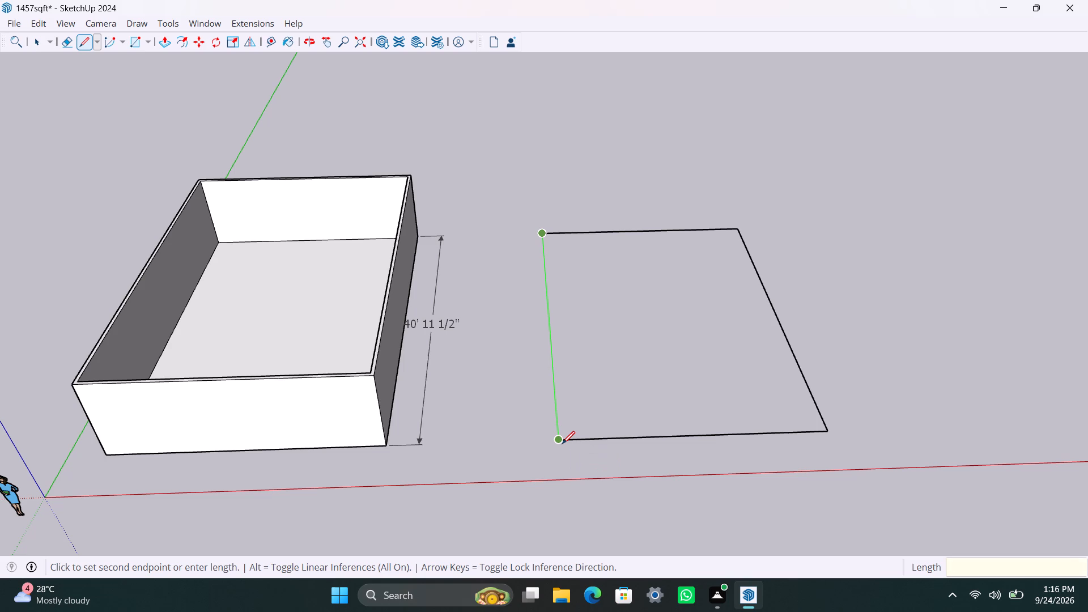
text(40)
text('11.5)
key(shift+quotedbl)
key(Return)
key(space)
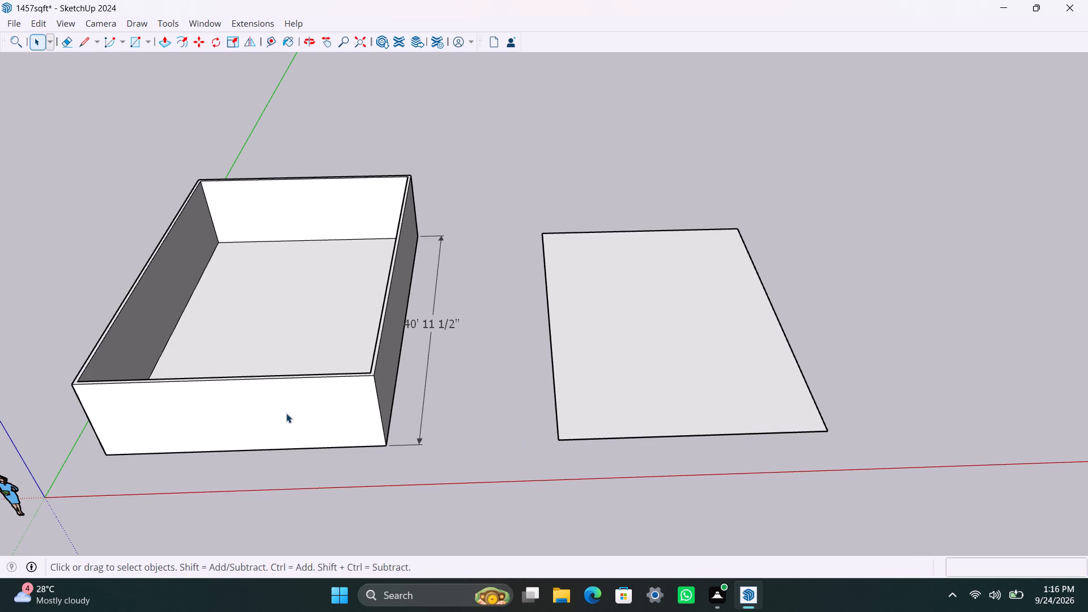
Delete the old walled floor group.
click(286, 413)
key(Delete)
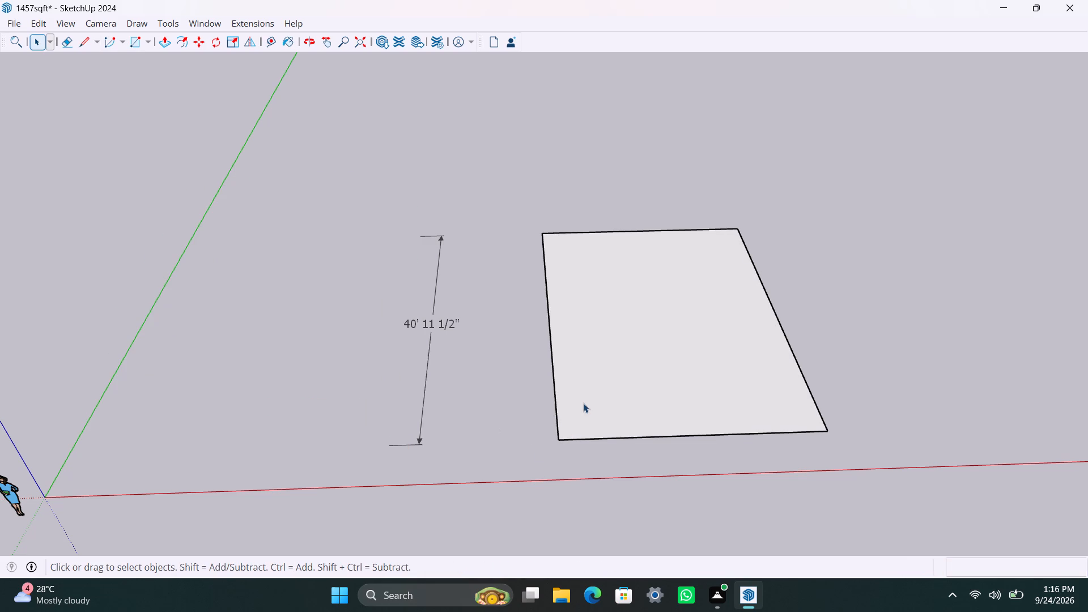
Make a group of the new floor face and its bounding edges.
double_click(583, 403)
right_click(583, 402)
click(632, 214)
Inside the new floor group, offset the outline inward by 4.5" for the outer wall thickness.
click(599, 286)
drag(598, 286, 593, 286)
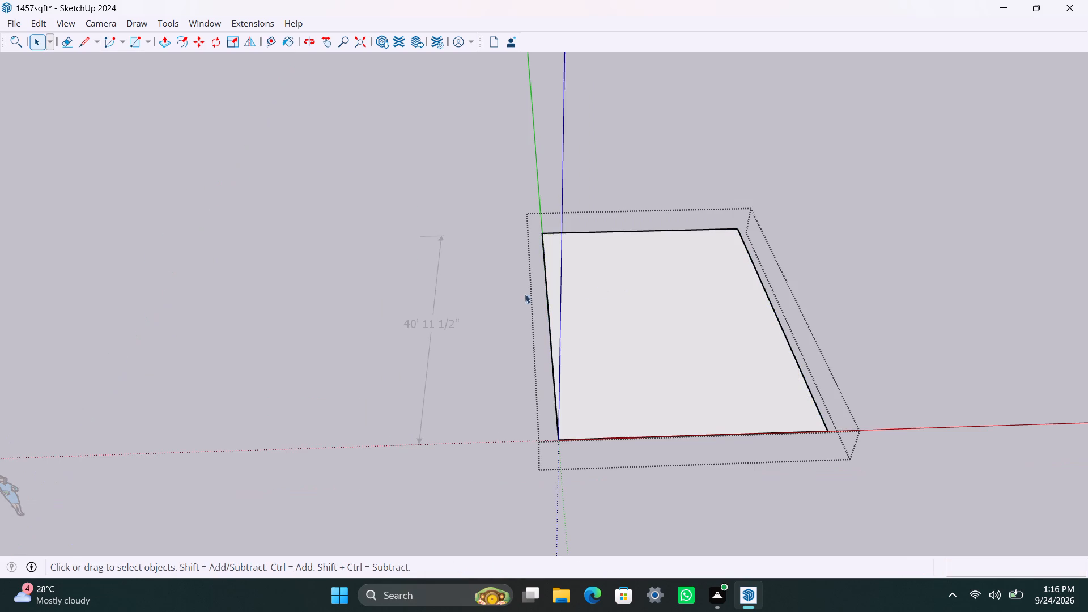
click(558, 292)
key(f)
click(563, 292)
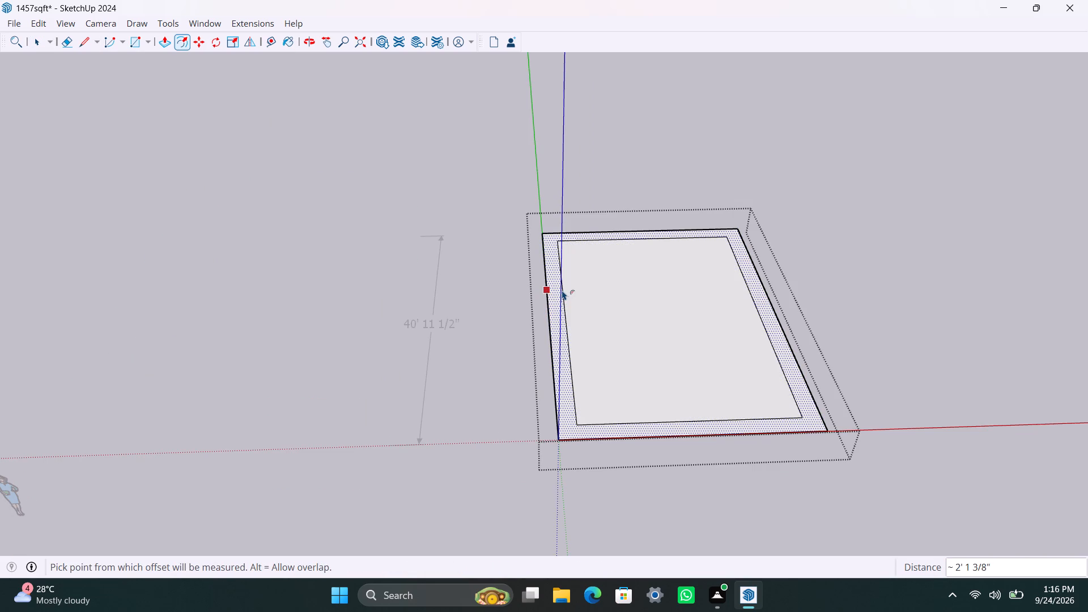
text(4.5")
key(Return)
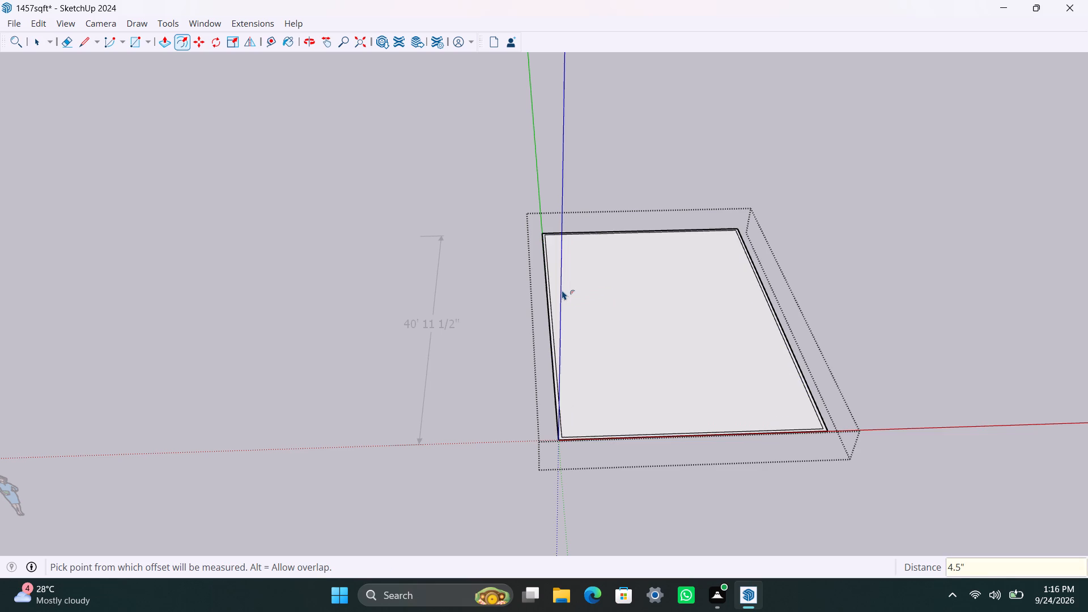
key(space)
click(351, 306)
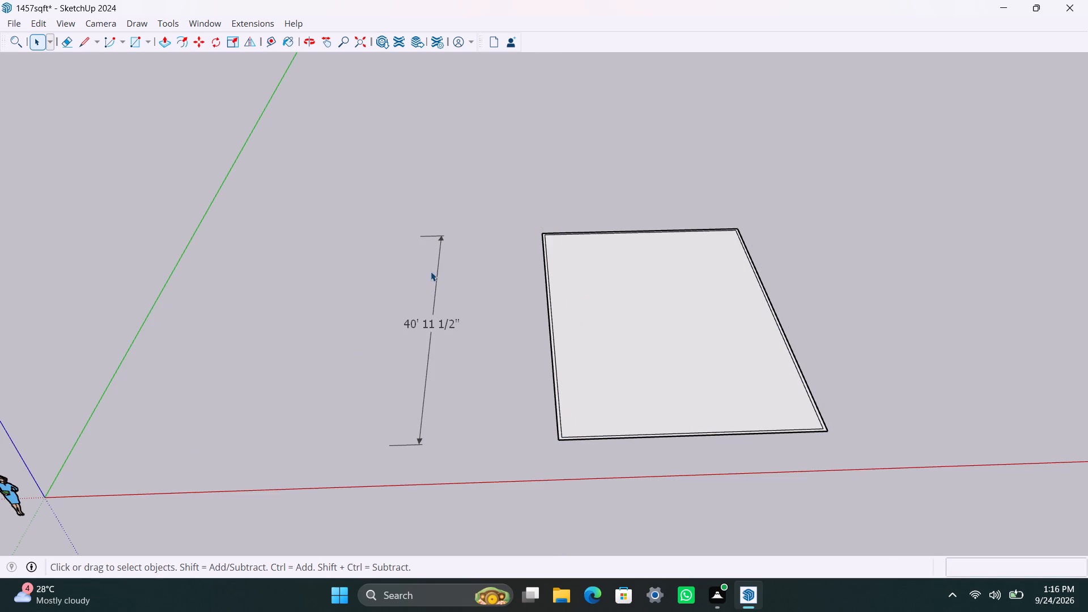
Delete the leftover length dimension beside the new floor.
drag(435, 260, 437, 266)
click(437, 269)
key(Delete)
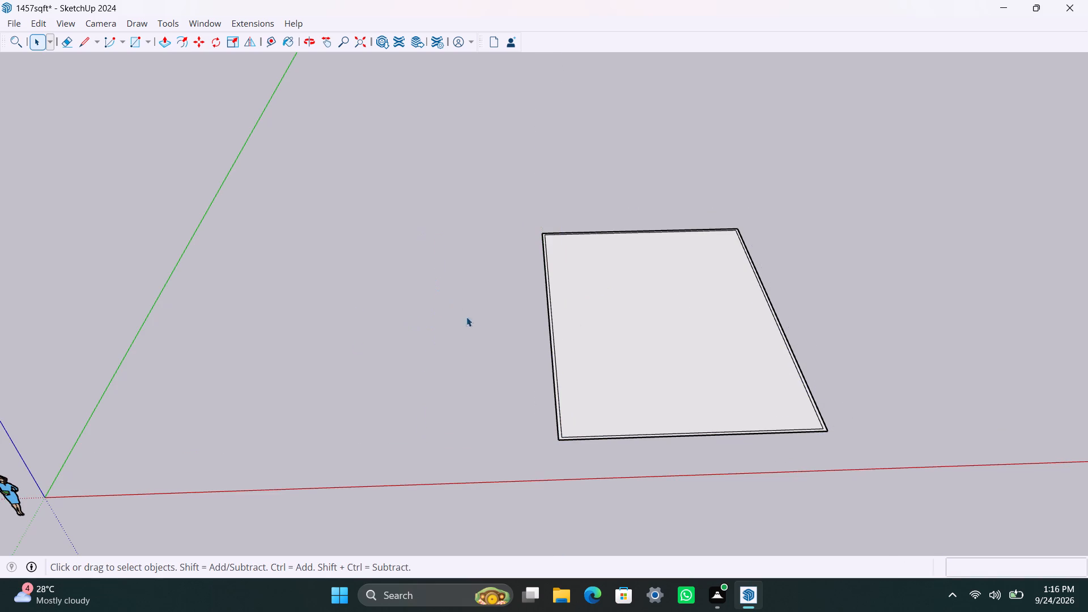
Inside the new floor group, pull the 4.5" border strip up 10' to form the outer walls.
scroll(564, 431, up, 9)
click(559, 439)
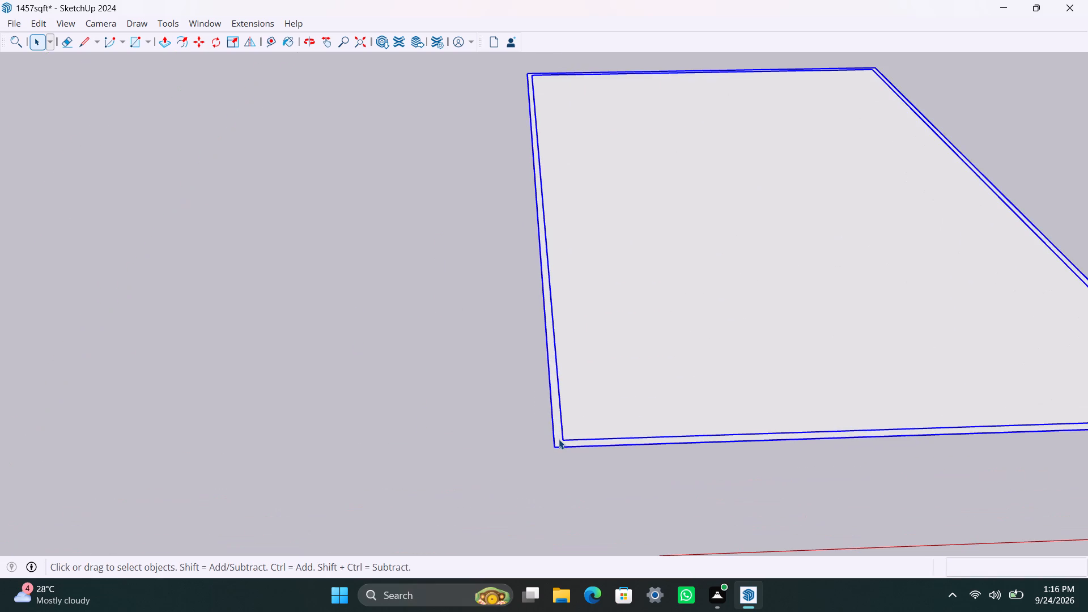
triple_click(559, 439)
click(559, 437)
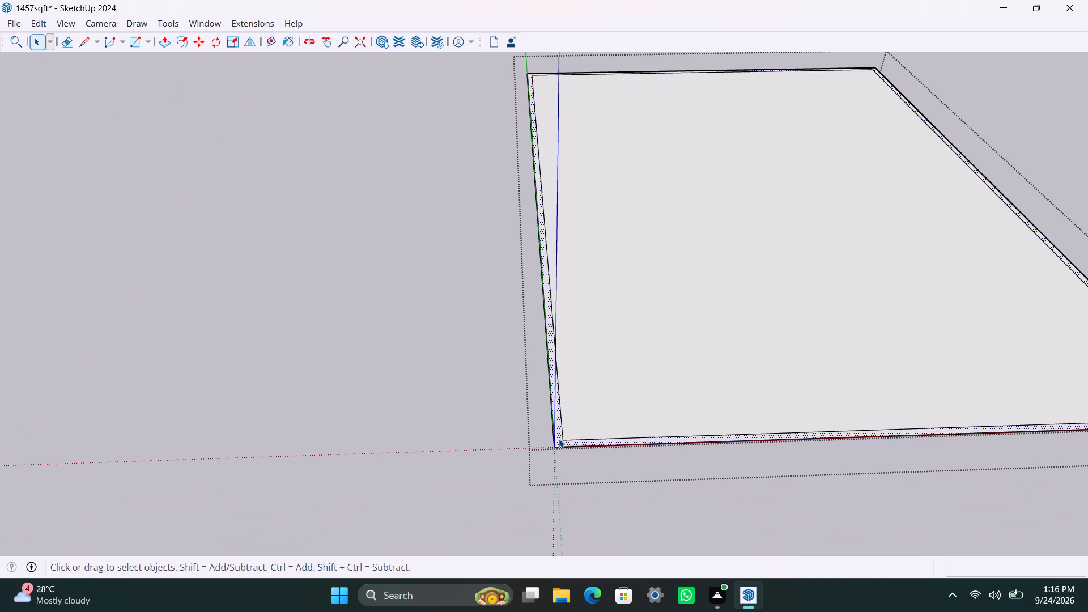
key(p)
click(559, 439)
text(10')
key(Return)
key(space)
scroll(535, 380, down, 12)
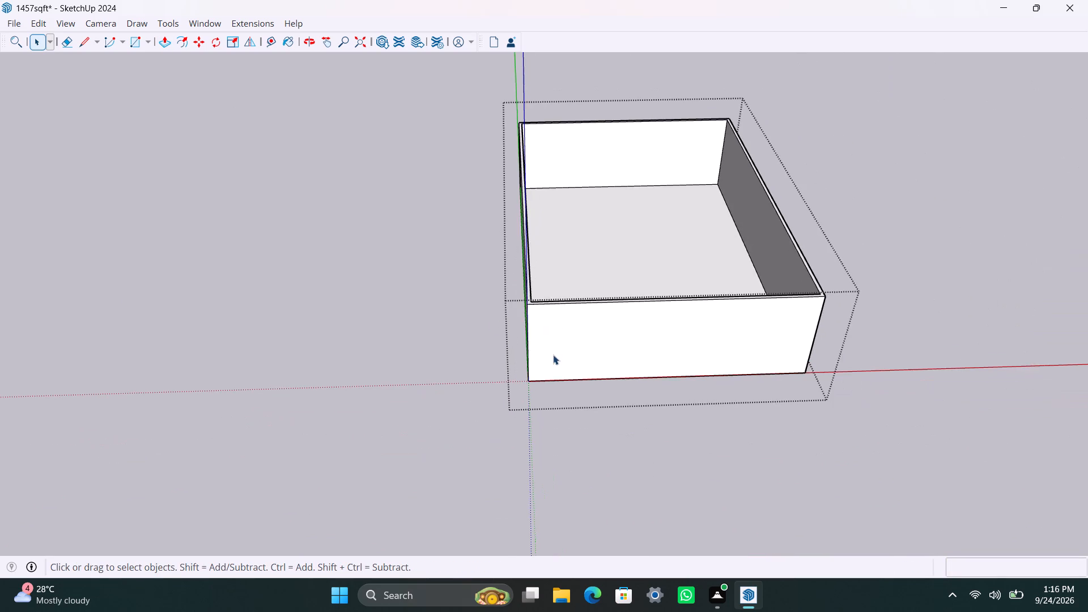
scroll(551, 368, down, 7)
shift+middle_drag(549, 372, 498, 442)
click(745, 328)
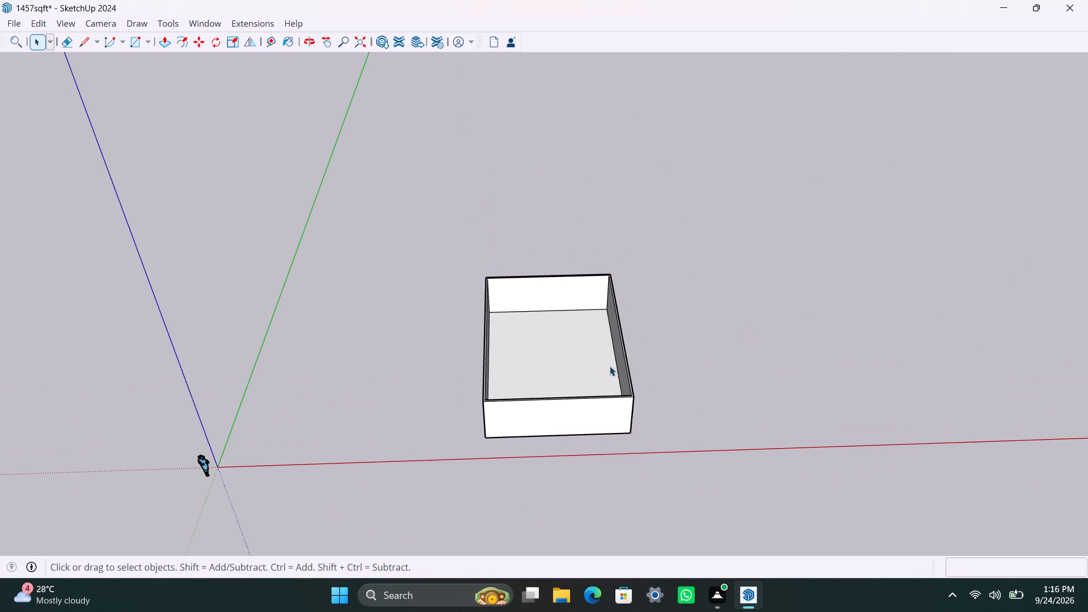
Move the walled floor group about 43' along the red axis towards the origin.
click(509, 413)
key(m)
drag(496, 445, 479, 448)
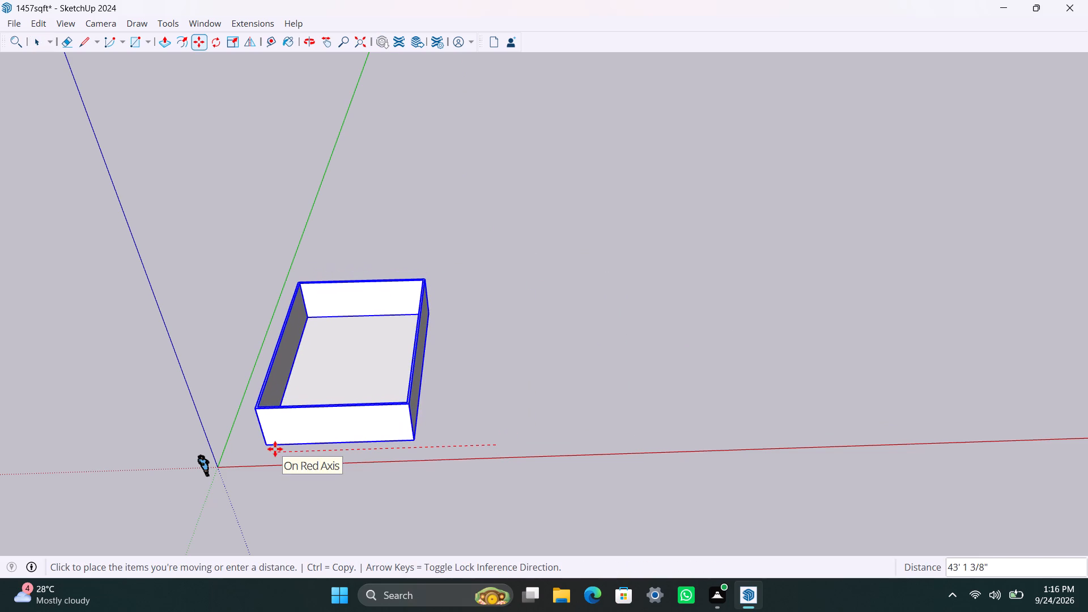
click(275, 448)
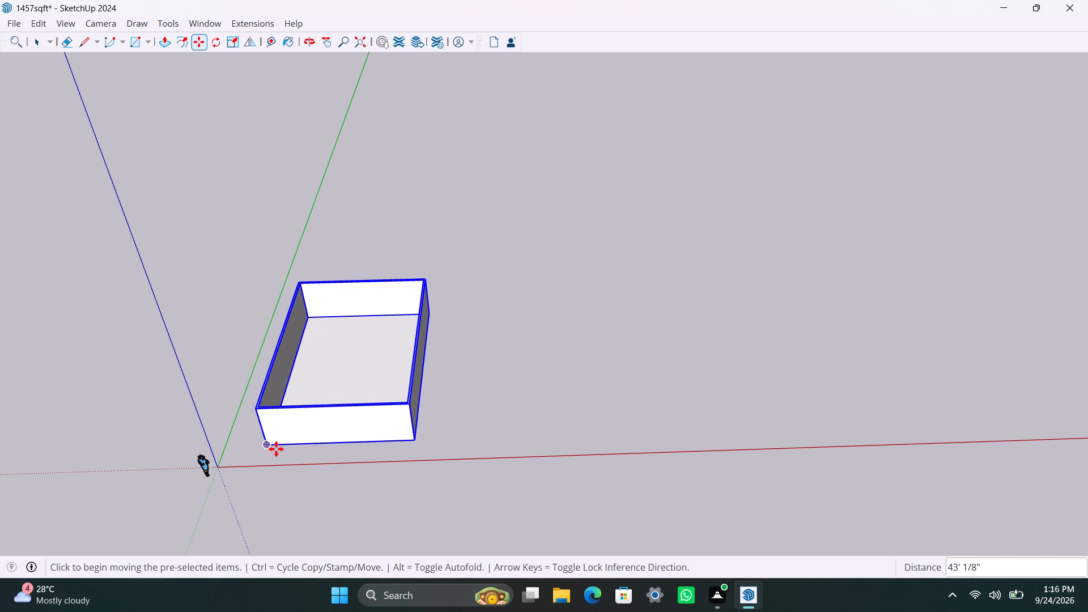
key(space)
click(464, 415)
Inside the group, copy the back wall's inner corner edge nearest the green axis 9' along the wall, and copy that line 4.5" further.
scroll(314, 425, down, 2)
shift+middle_drag(321, 430, 421, 474)
scroll(458, 363, up, 3)
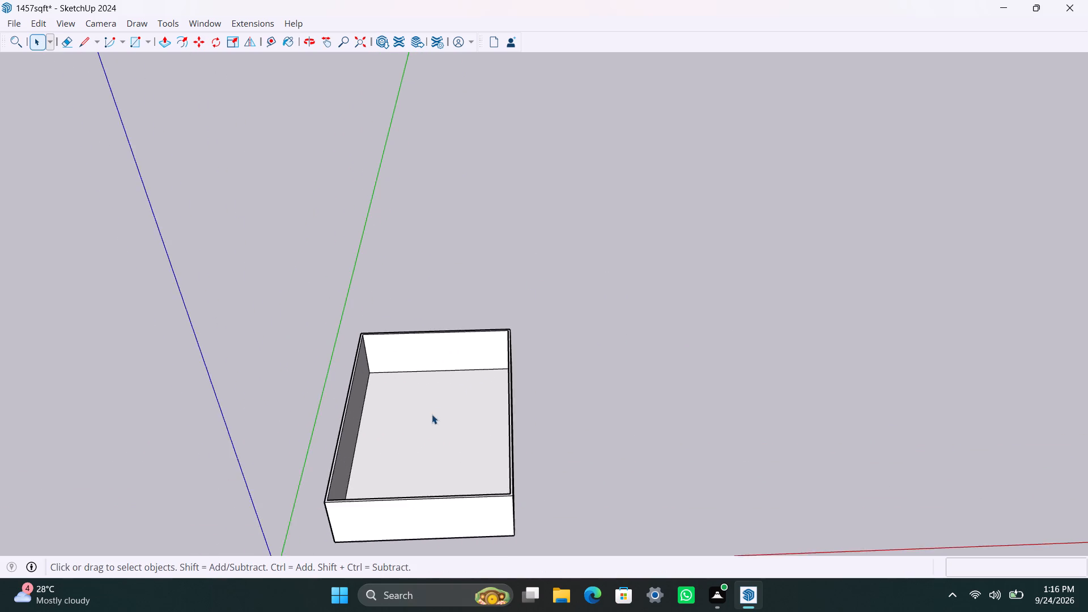
scroll(432, 414, up, 1)
scroll(444, 408, down, 2)
middle_drag(455, 414, 538, 419)
scroll(466, 427, up, 3)
middle_drag(452, 423, 359, 420)
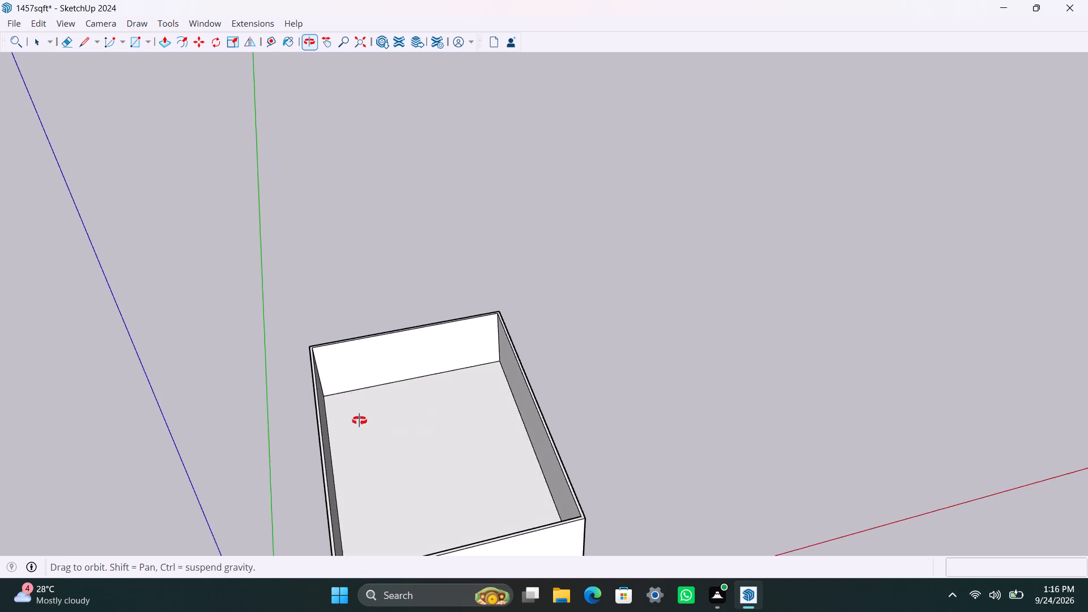
middle_drag(359, 420, 343, 405)
scroll(329, 334, up, 3)
shift+middle_drag(347, 359, 377, 390)
scroll(370, 388, up, 4)
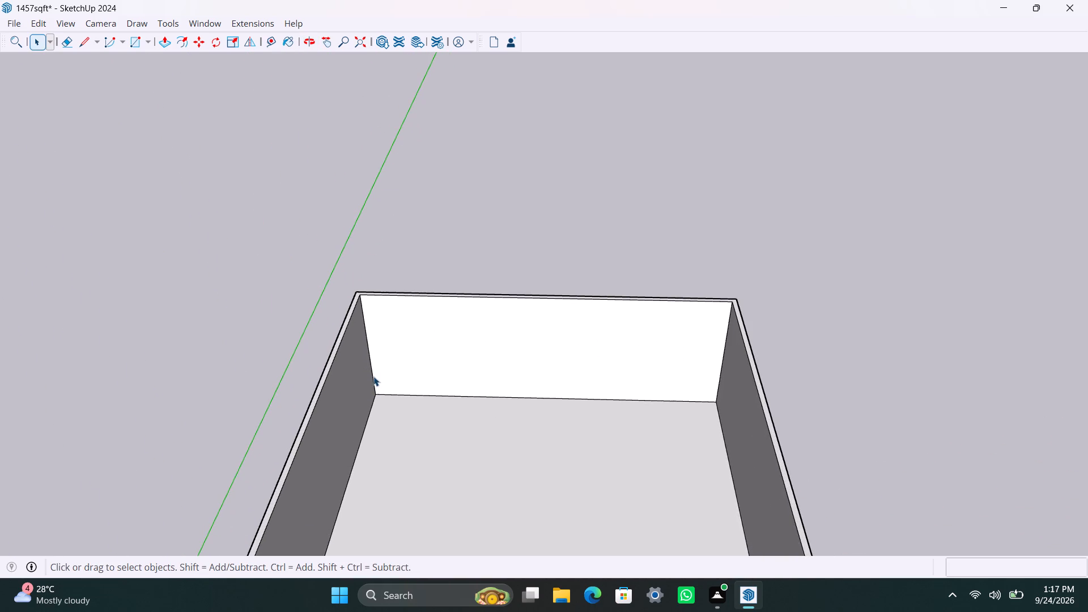
click(373, 376)
double_click(373, 379)
click(374, 375)
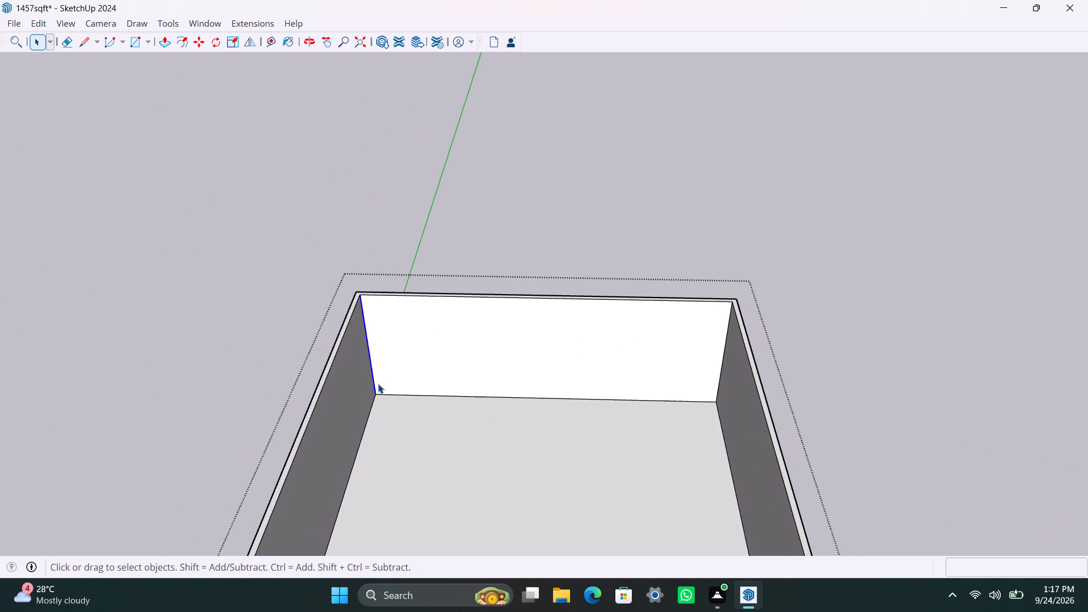
key(m)
click(377, 394)
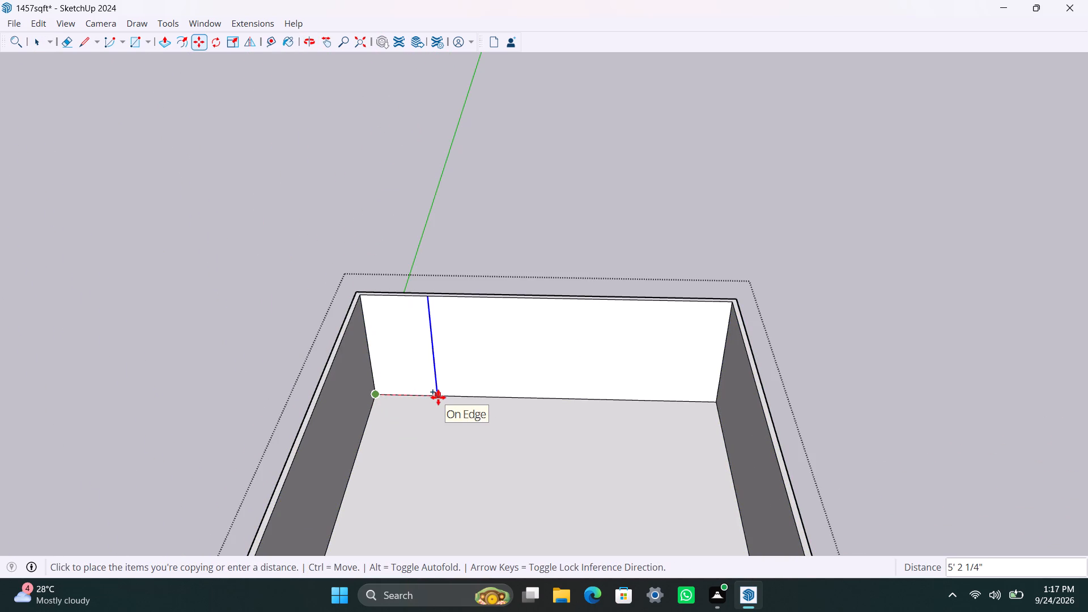
key(1)
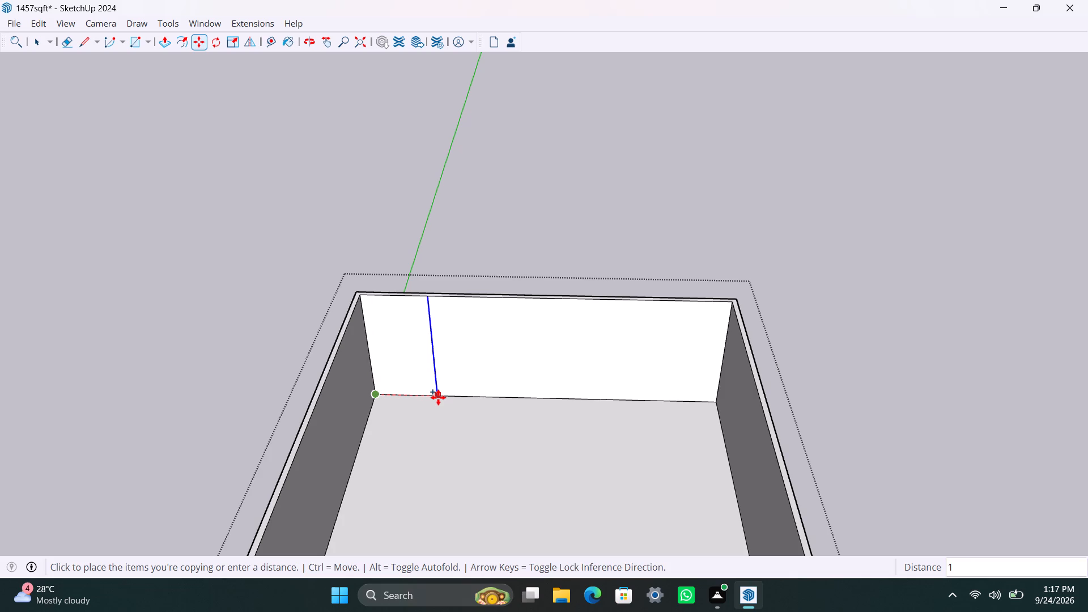
key(BackSpace)
text(9')
key(Return)
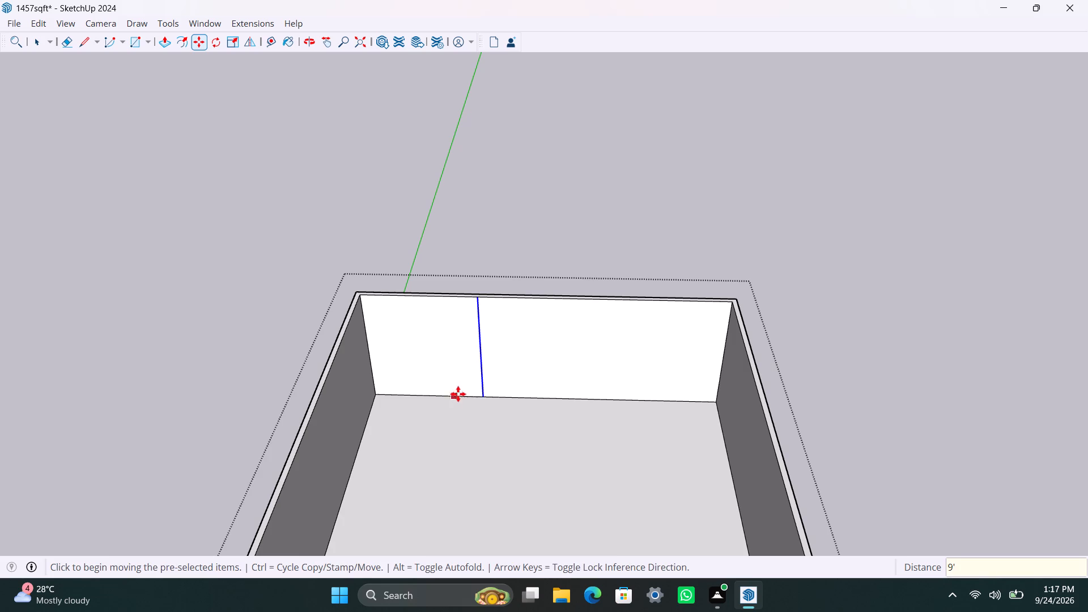
click(485, 397)
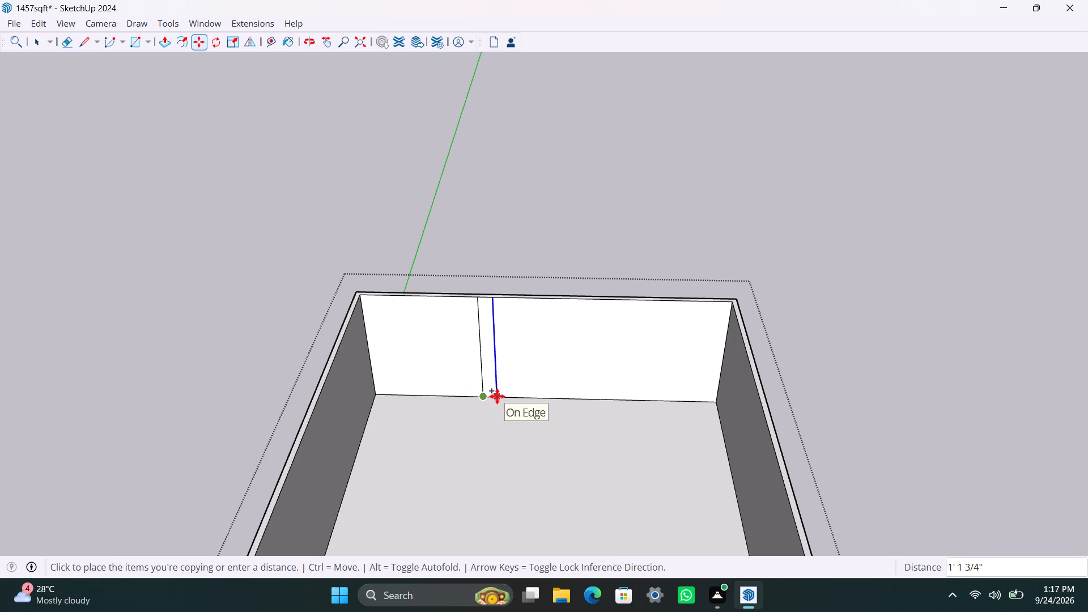
text(4.5")
key(Return)
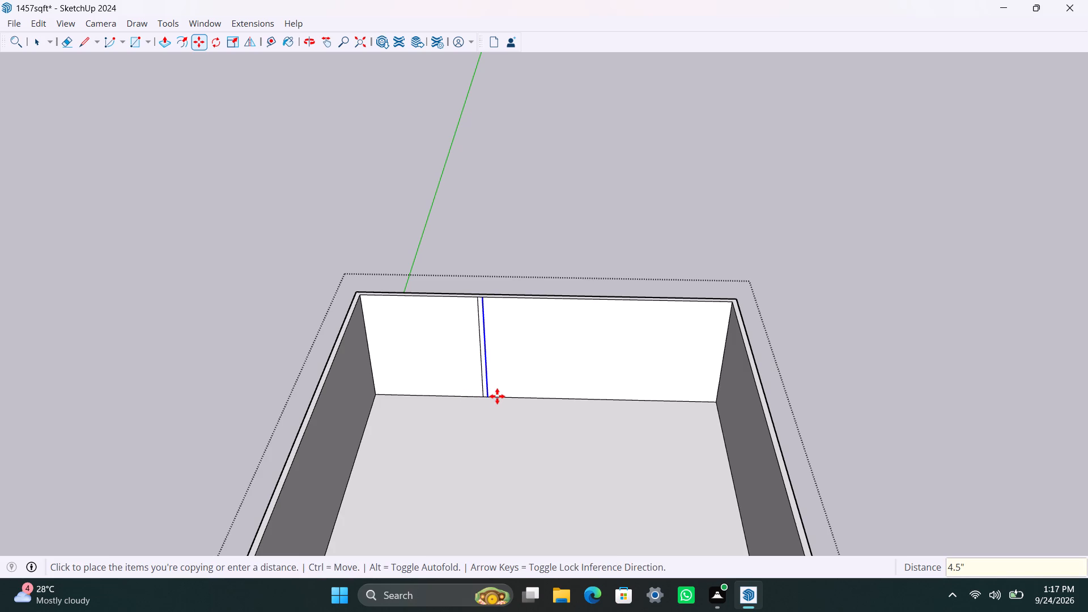
click(488, 397)
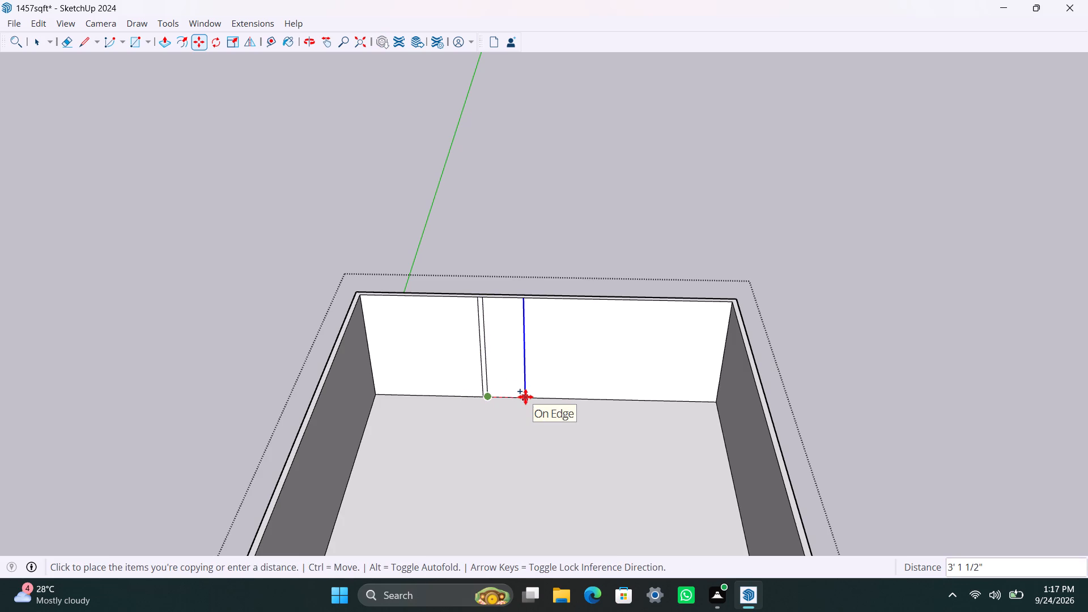
key(space)
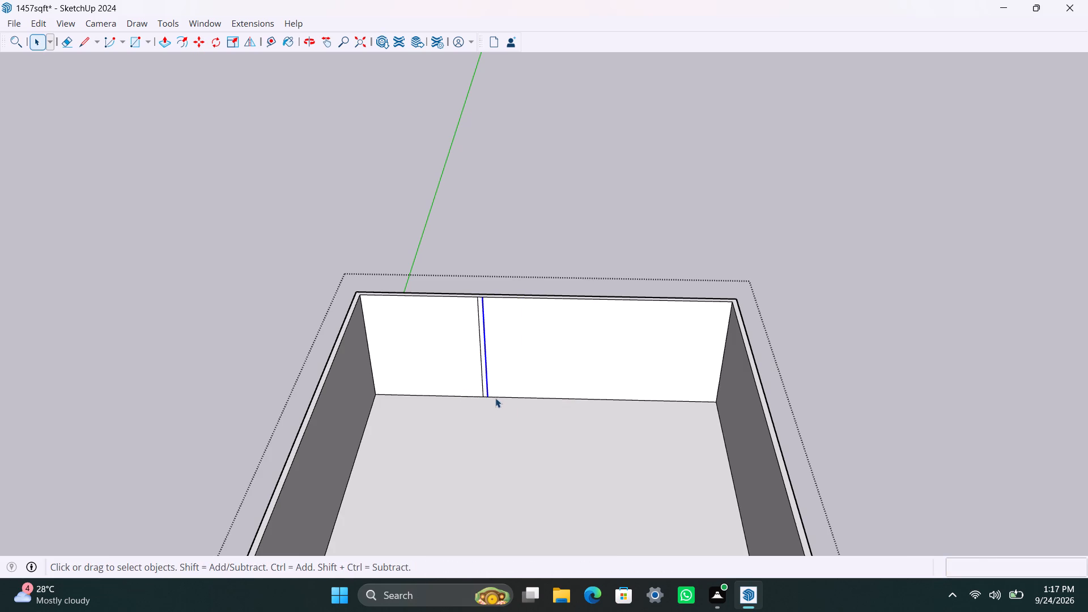
Pull the 4.5" strip on the back wall 10' into the floor as a partition, and extend its end by 4.5".
scroll(495, 397, up, 8)
click(478, 360)
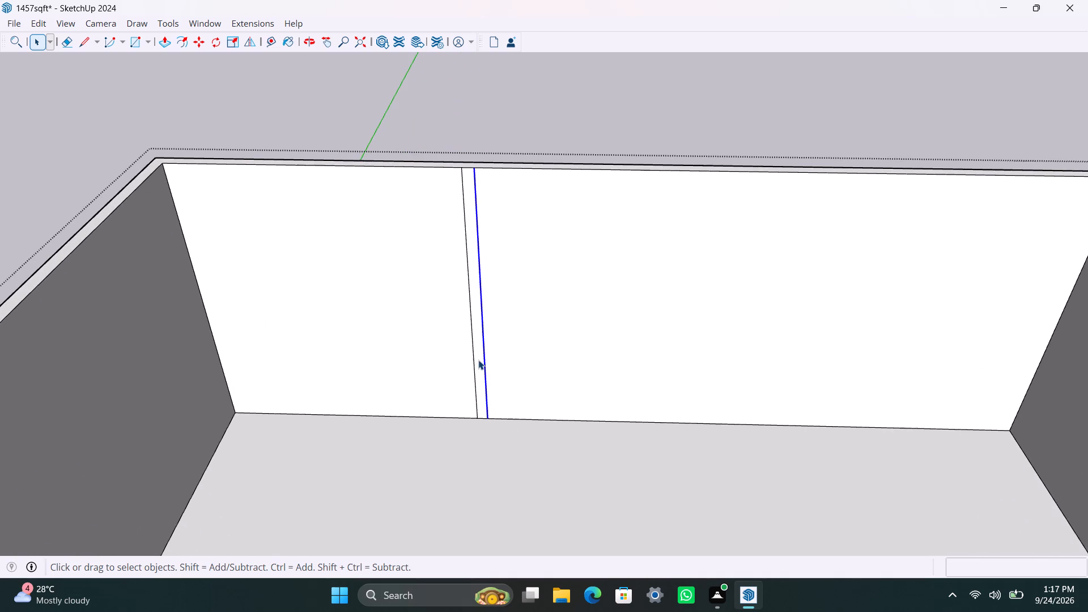
key(p)
drag(478, 360, 463, 420)
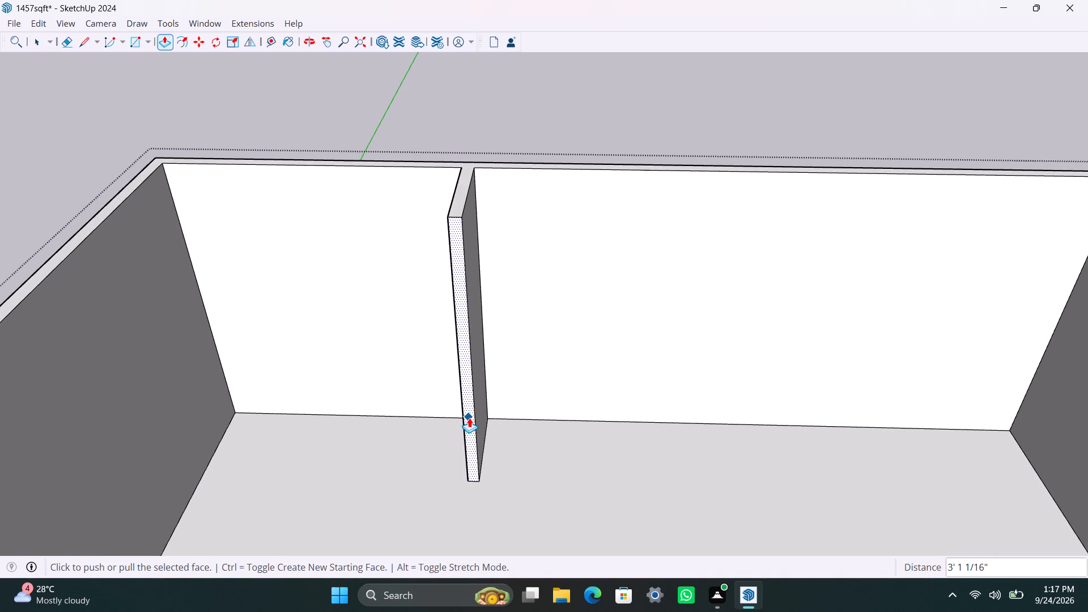
text(10)
key(apostrophe)
key(Return)
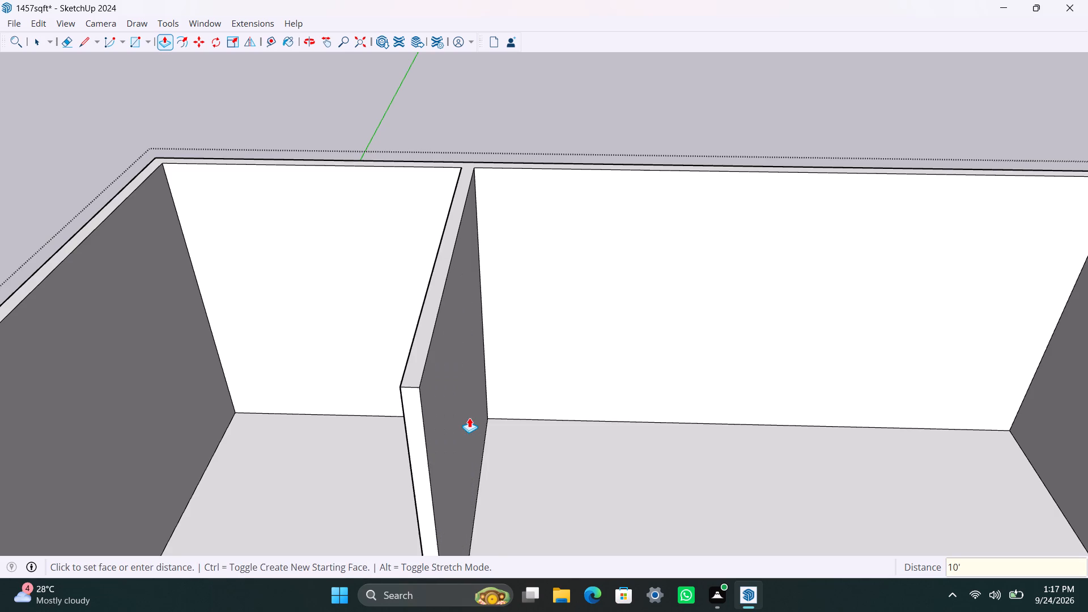
drag(417, 461, 417, 467)
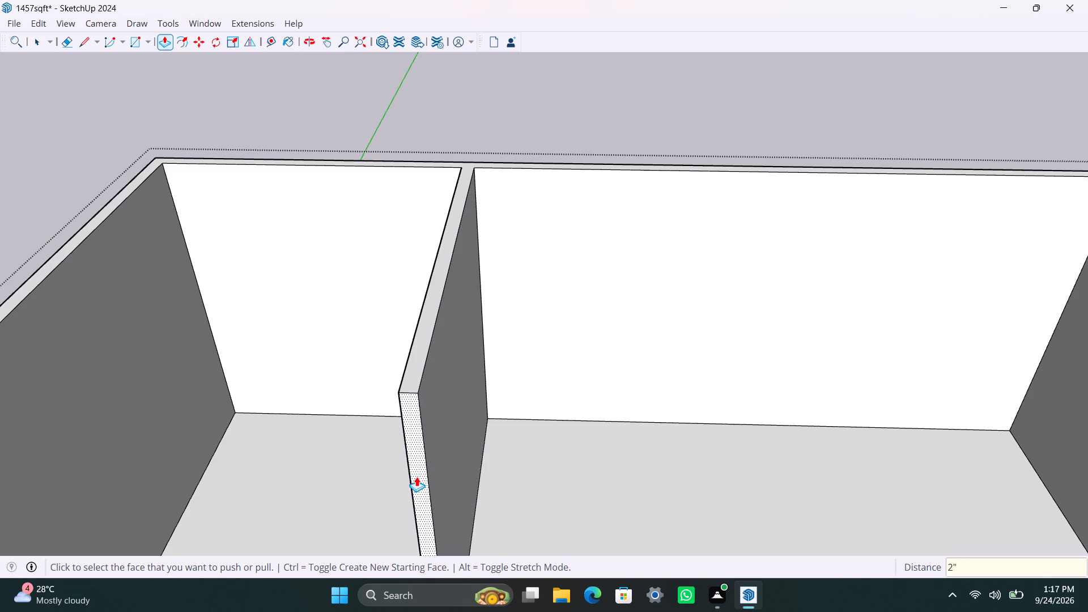
text(4.5")
key(Return)
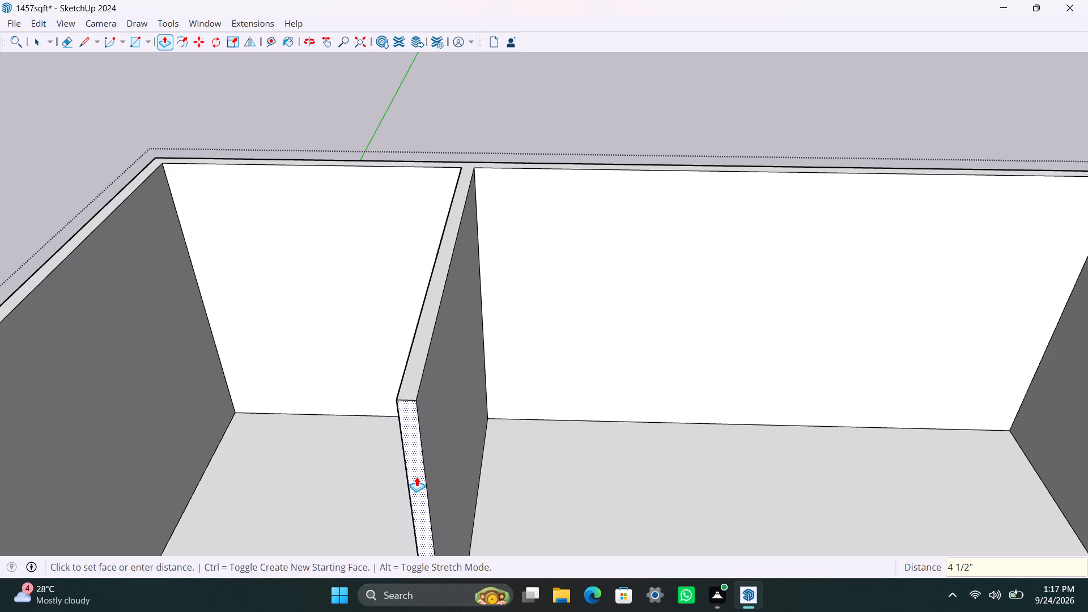
key(space)
Copy the edge where the partition's far side meets the back wall 6'6" along the wall, and copy that line 4.5" further.
click(484, 340)
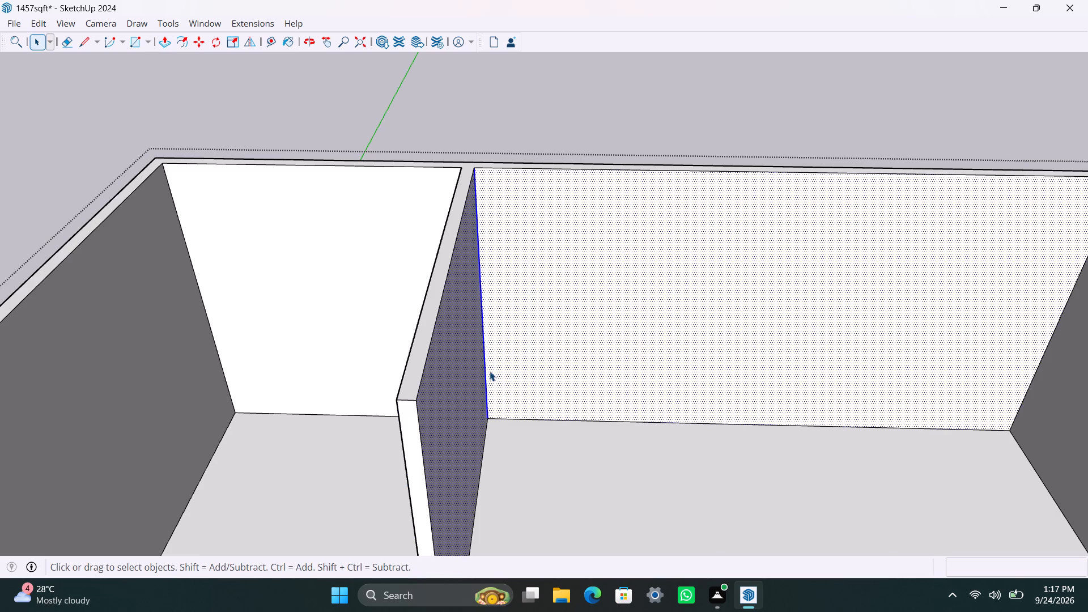
click(490, 371)
click(488, 378)
drag(488, 393, 488, 398)
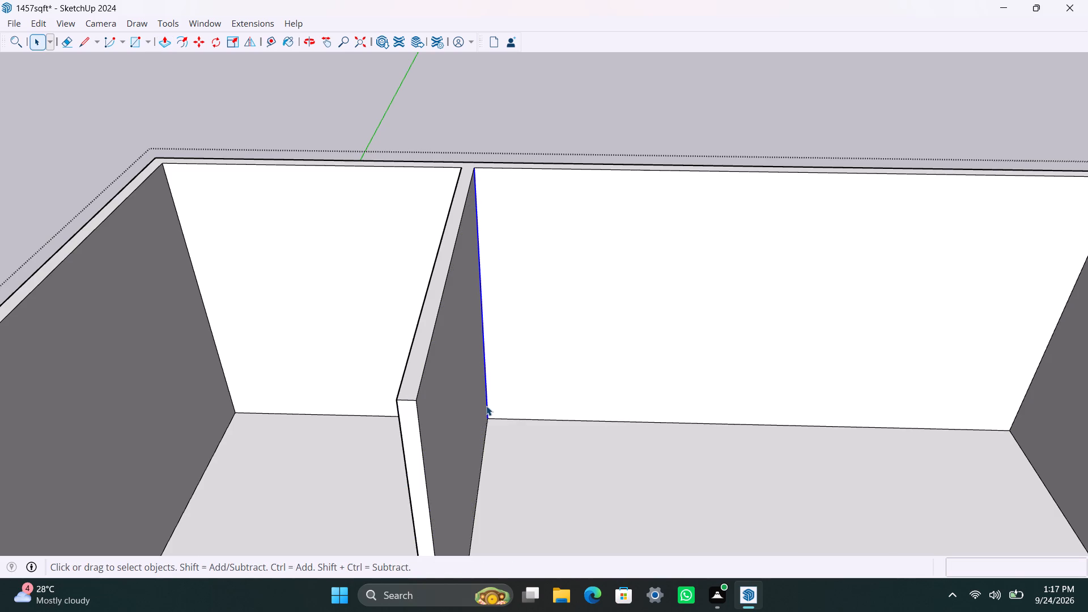
key(m)
click(490, 420)
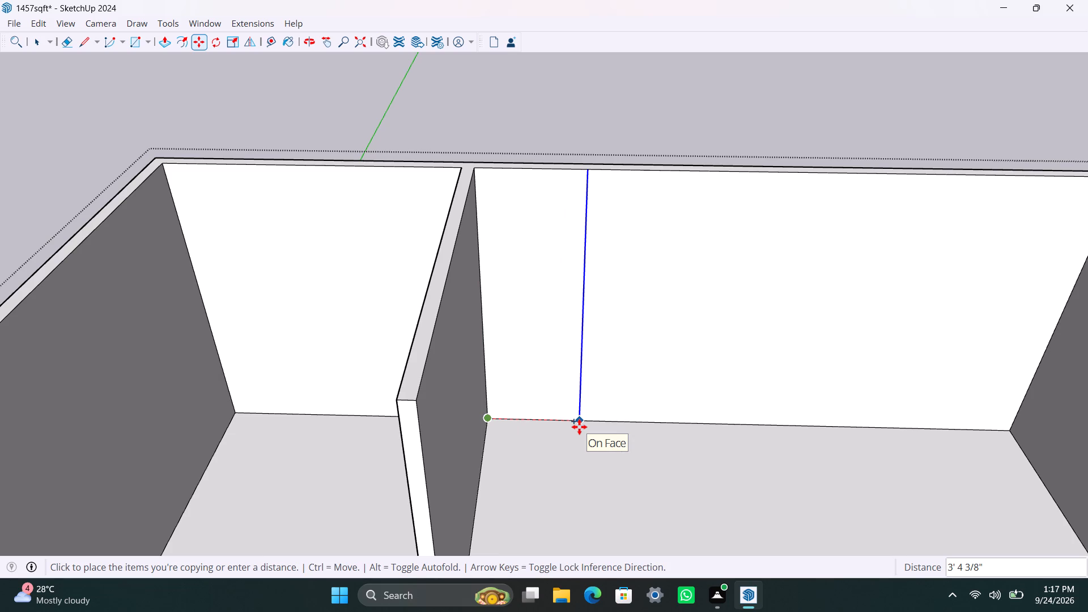
text(6'6")
key(Return)
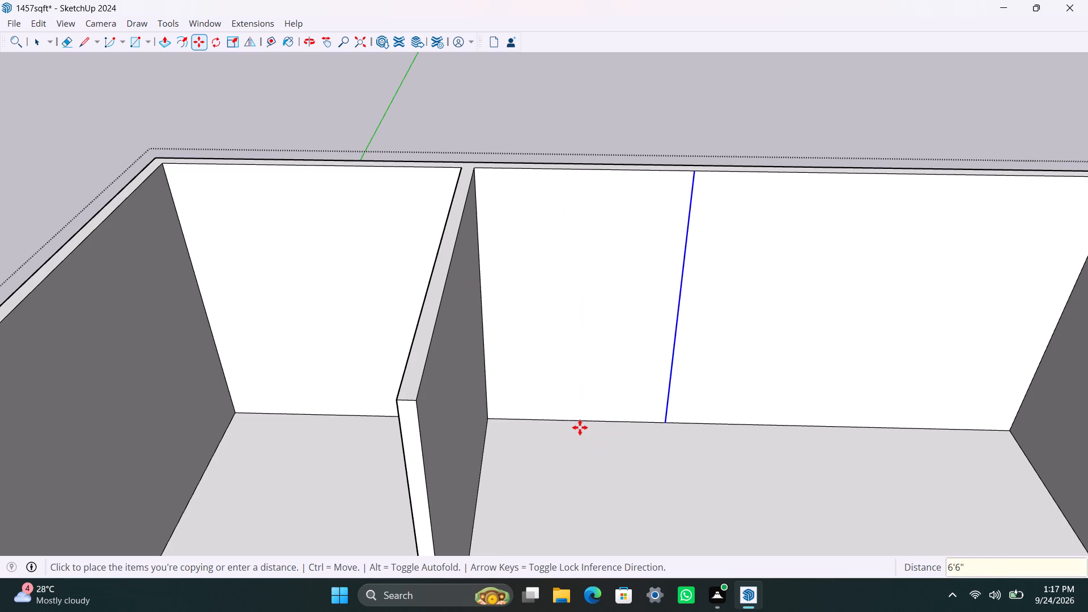
click(669, 419)
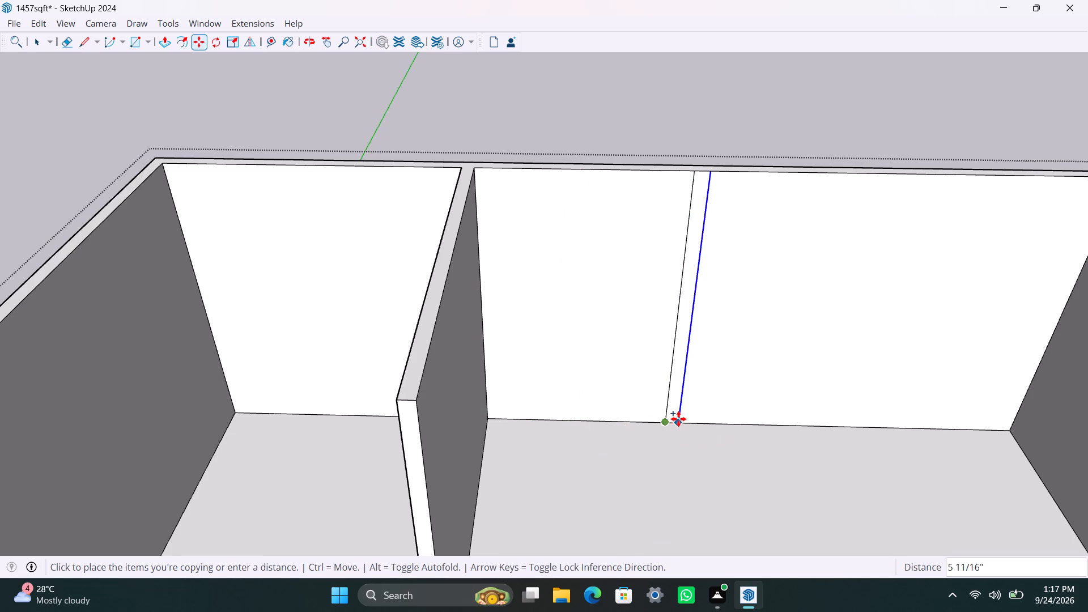
text(4.5")
key(Return)
key(space)
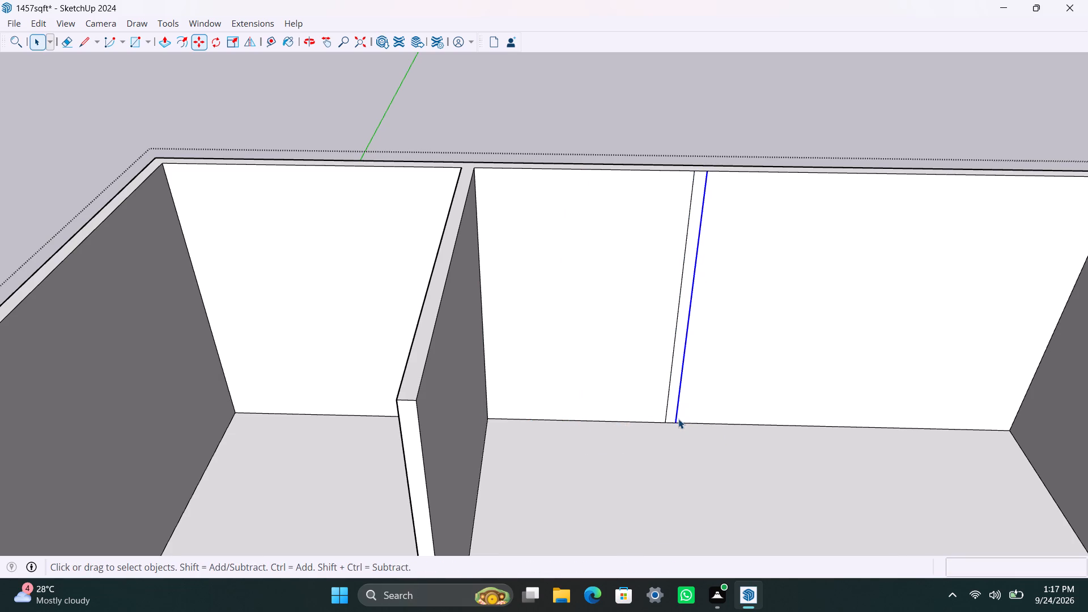
Pull the second 4.5" strip on the back wall out 6'6" as a partition, and extend its end by 4.5".
click(676, 390)
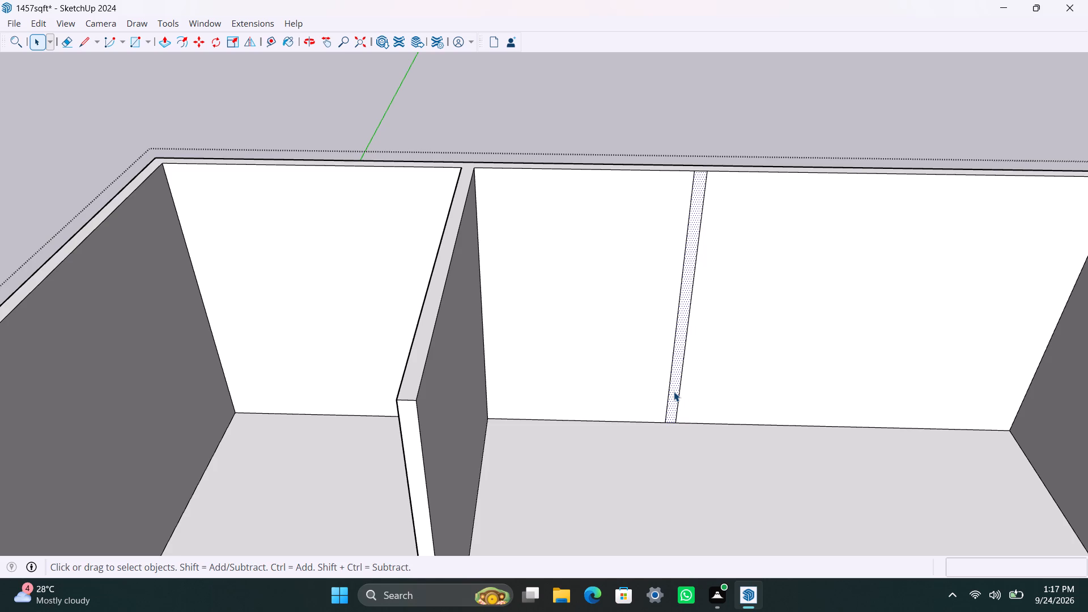
key(p)
drag(674, 392, 657, 453)
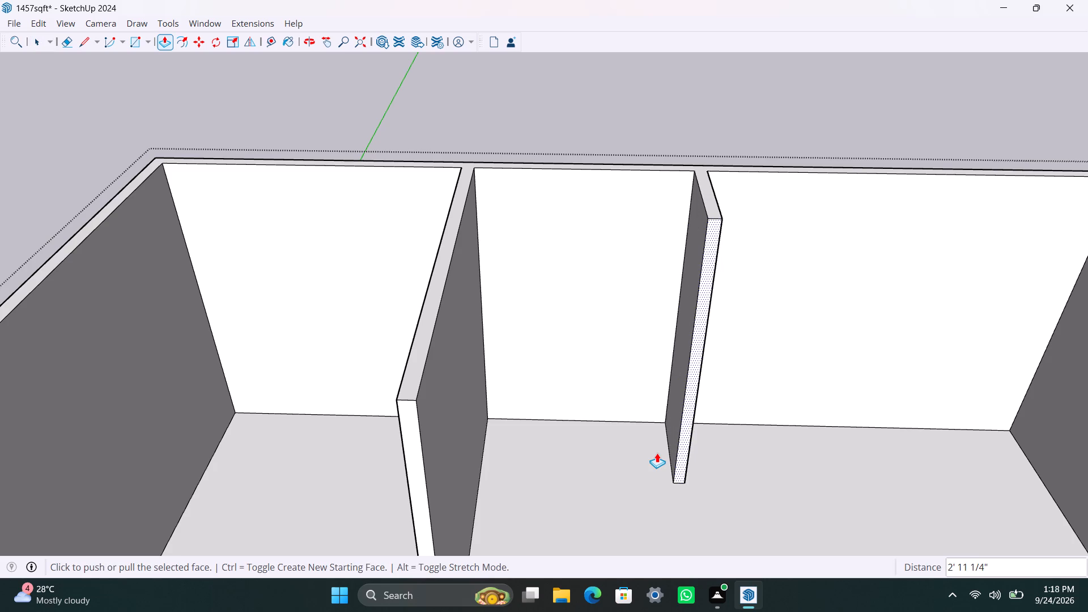
text(6'6")
key(Return)
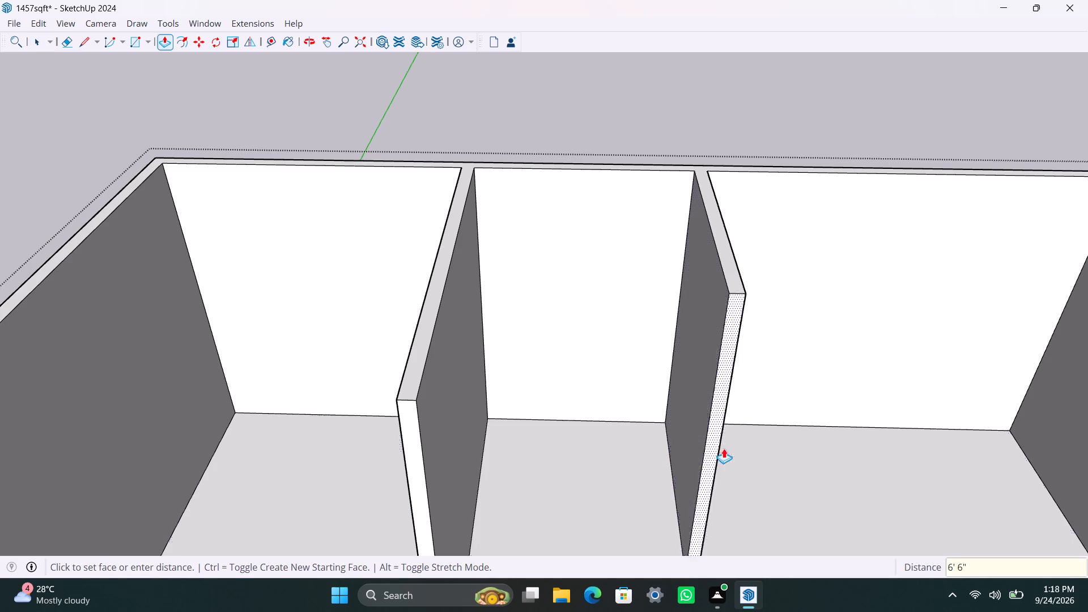
drag(715, 433, 709, 443)
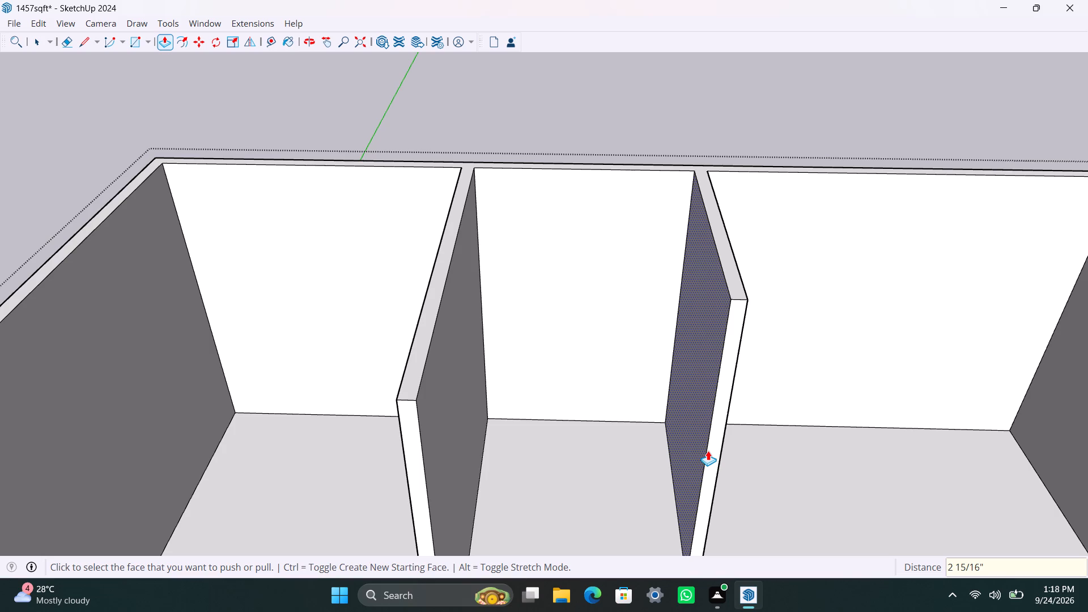
text(4.5")
key(Return)
key(space)
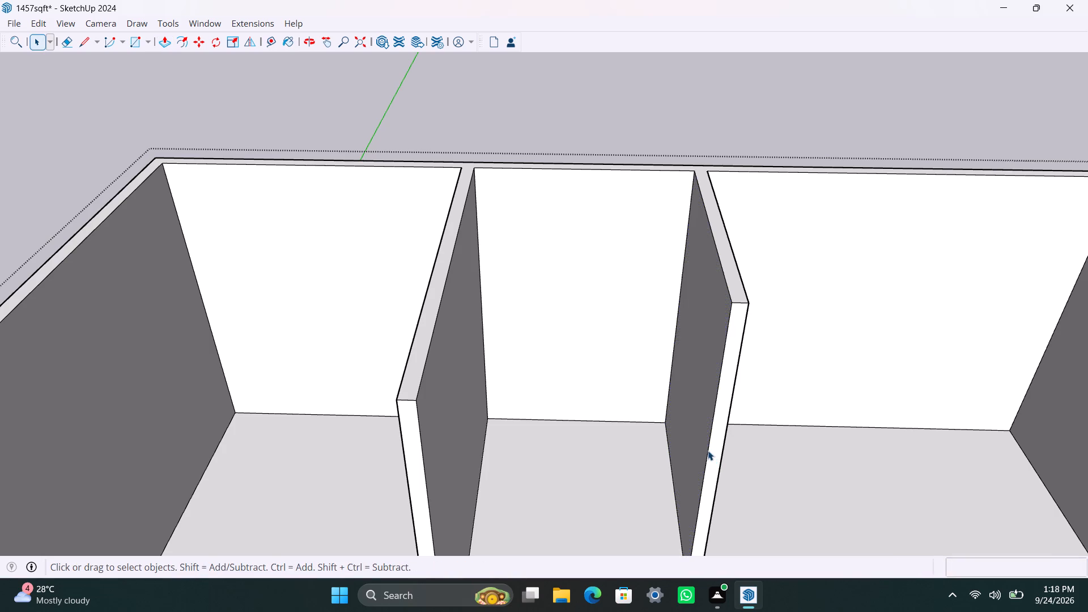
On the shorter partition's side facing the longer one, copy the free end's vertical edge 4.5" back toward the back wall.
scroll(708, 416, down, 6)
middle_drag(705, 476, 875, 476)
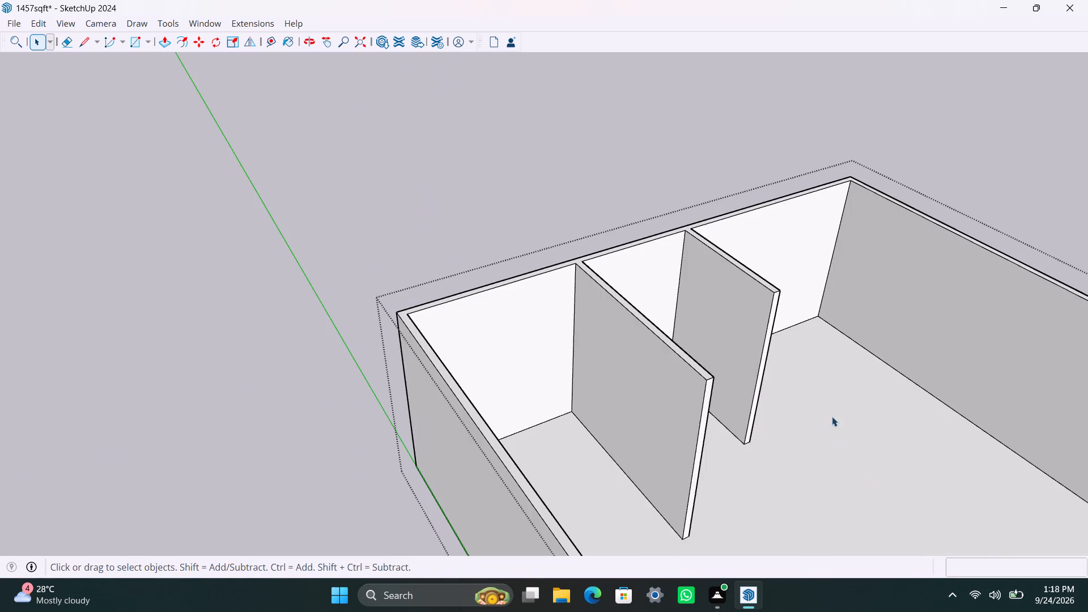
scroll(767, 396, up, 2)
shift+middle_drag(741, 406, 704, 462)
scroll(705, 461, up, 6)
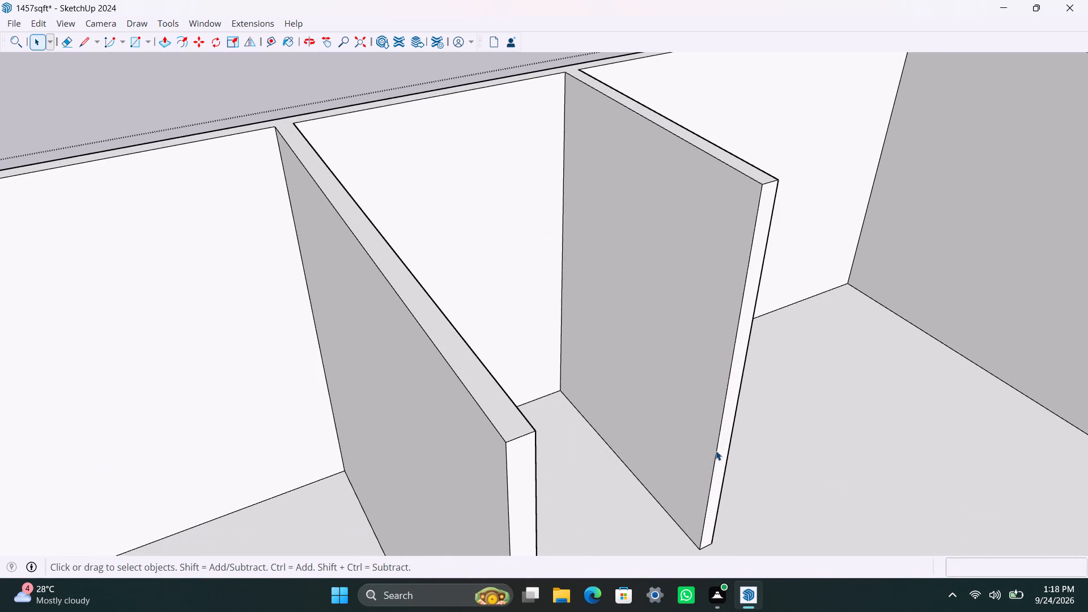
click(716, 450)
key(m)
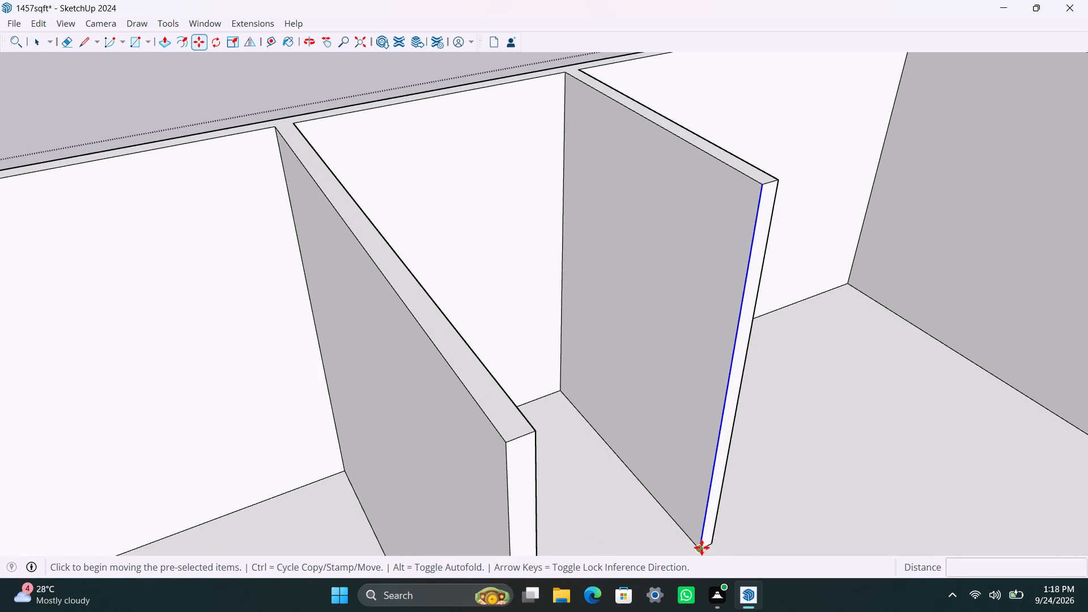
click(702, 548)
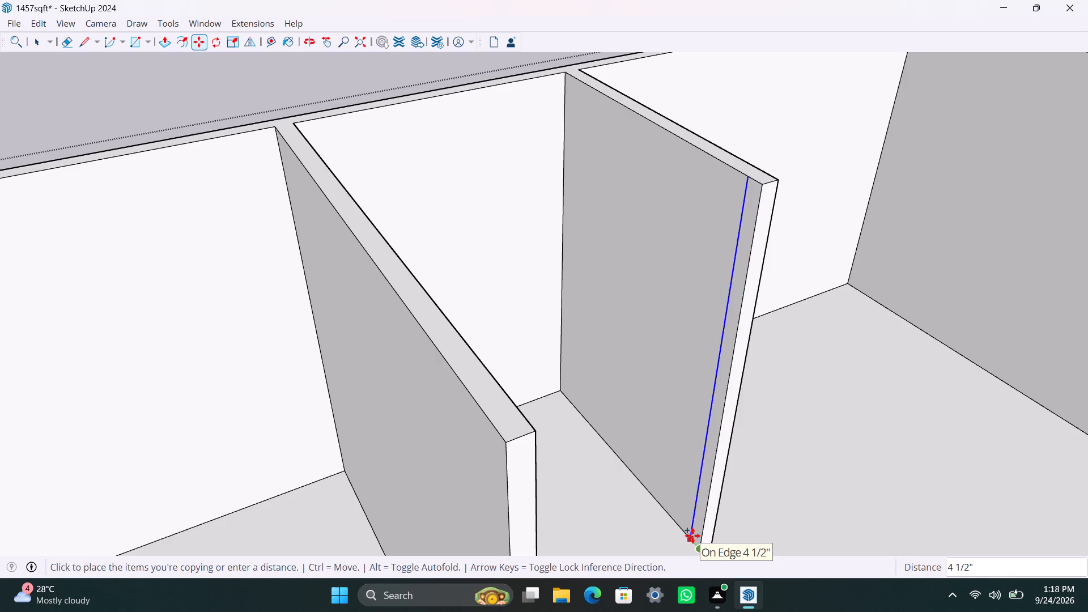
text(4.5")
key(Return)
key(space)
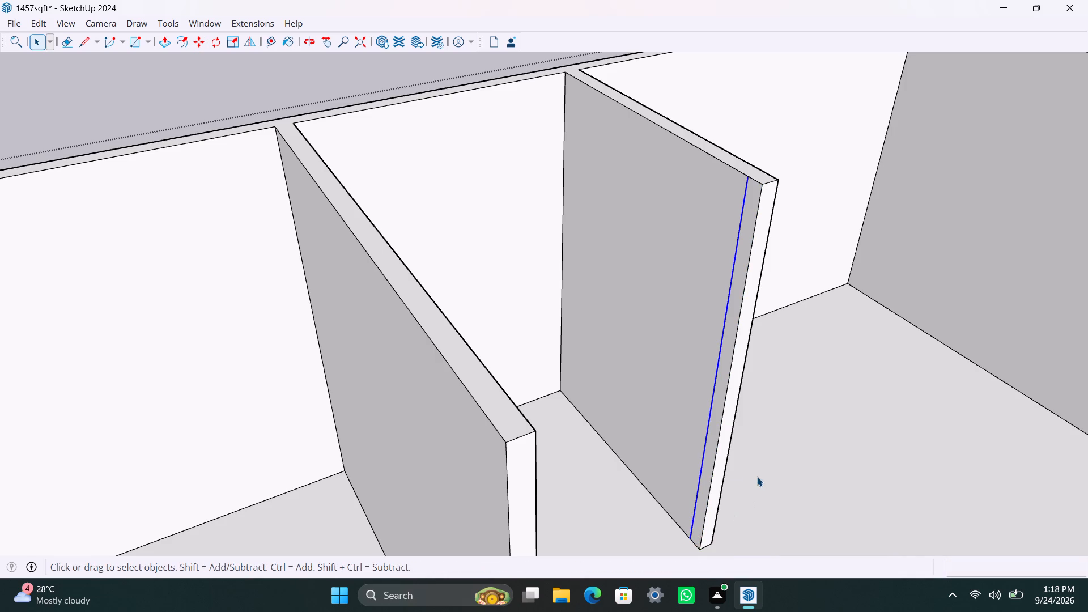
Pull the 4.5" strip at the shorter partition's end out 1'6" toward the longer partition as a return wall.
click(716, 406)
key(p)
drag(716, 406, 690, 431)
text(1'6")
key(Return)
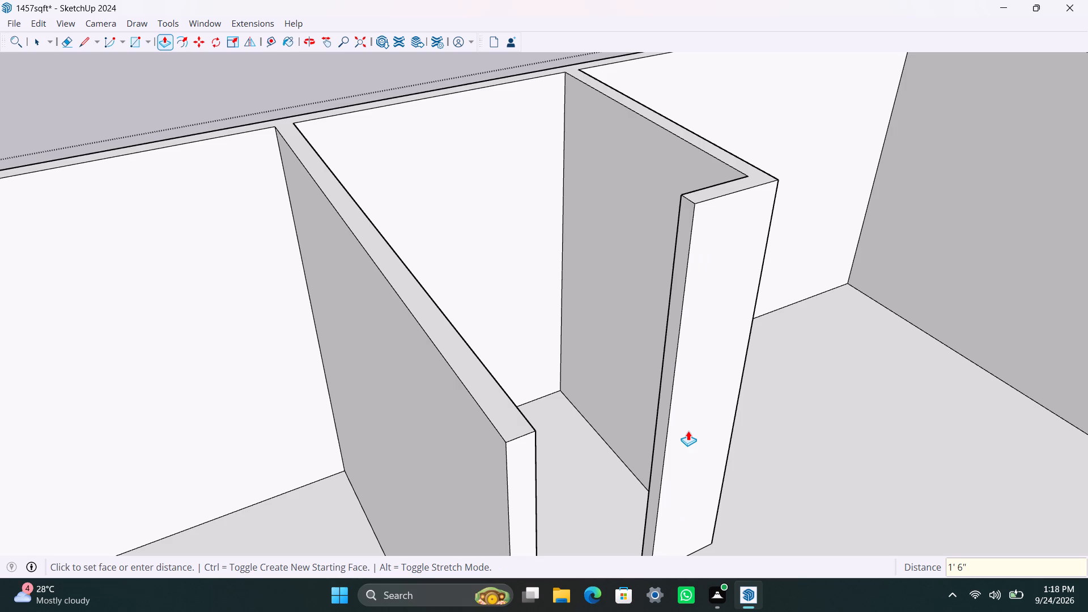
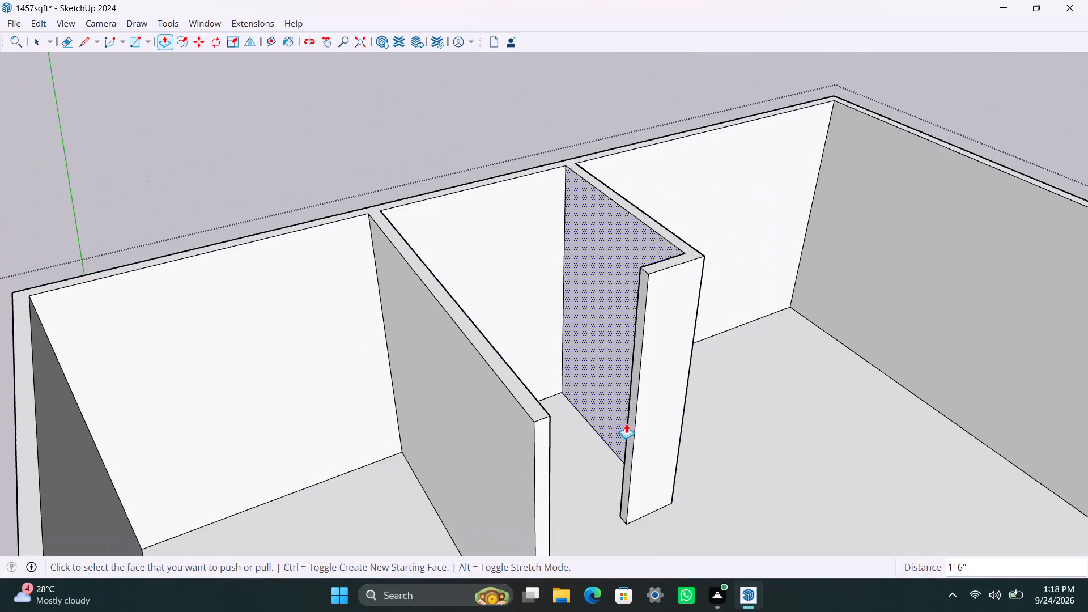
Place a guide on the floor 3' from the return wall's free end, toward the longer partition.
middle_drag(626, 423, 409, 406)
key(space)
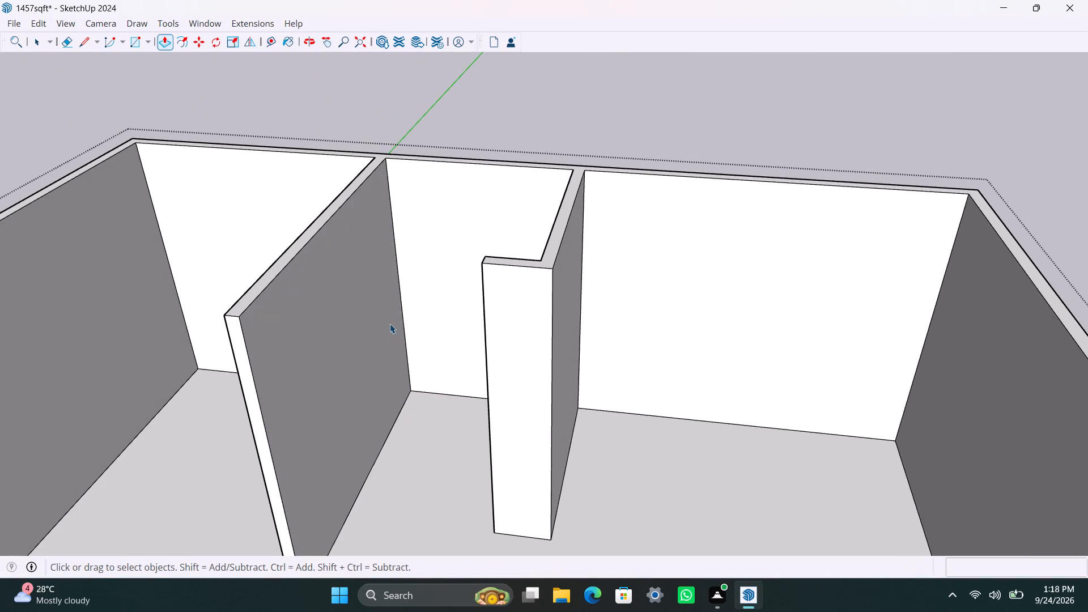
click(401, 300)
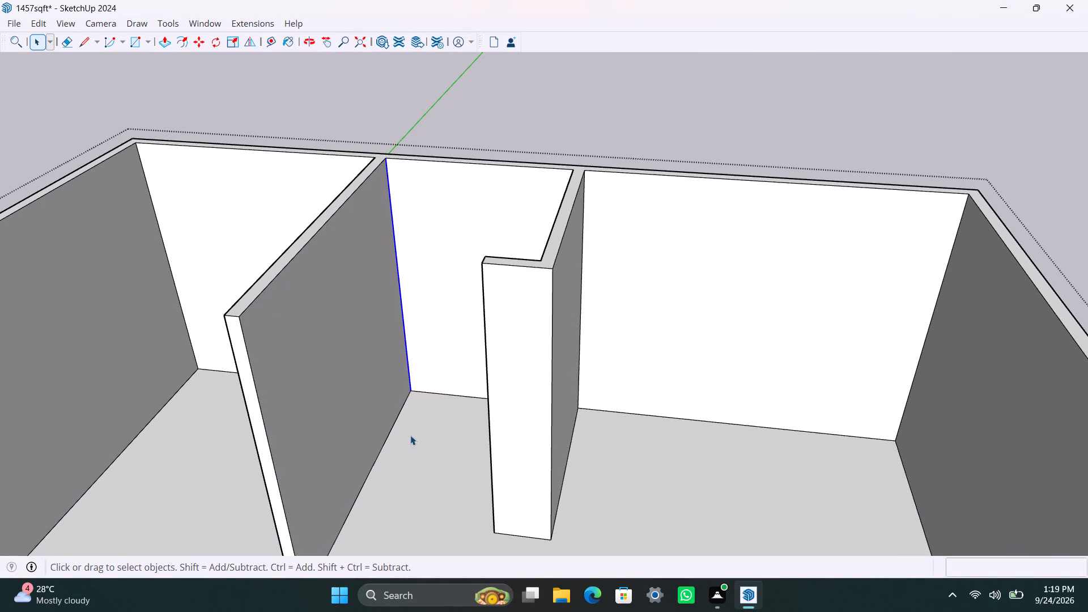
scroll(414, 446, down, 3)
shift+middle_drag(443, 463, 565, 337)
scroll(566, 346, up, 3)
middle_drag(596, 400, 680, 429)
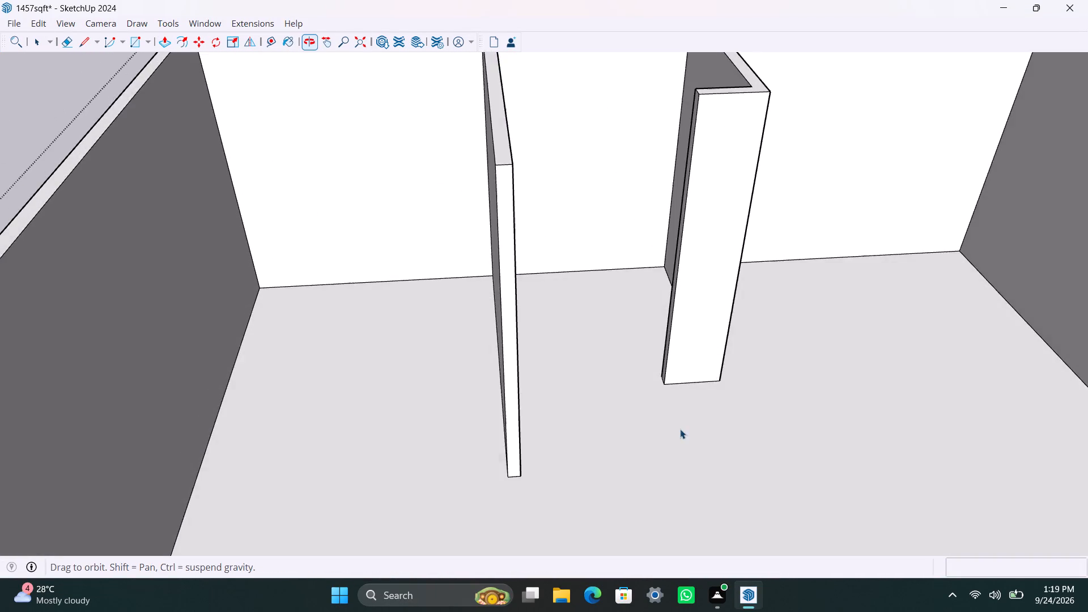
middle_drag(680, 429, 684, 431)
scroll(662, 405, up, 4)
key(t)
scroll(662, 374, up, 5)
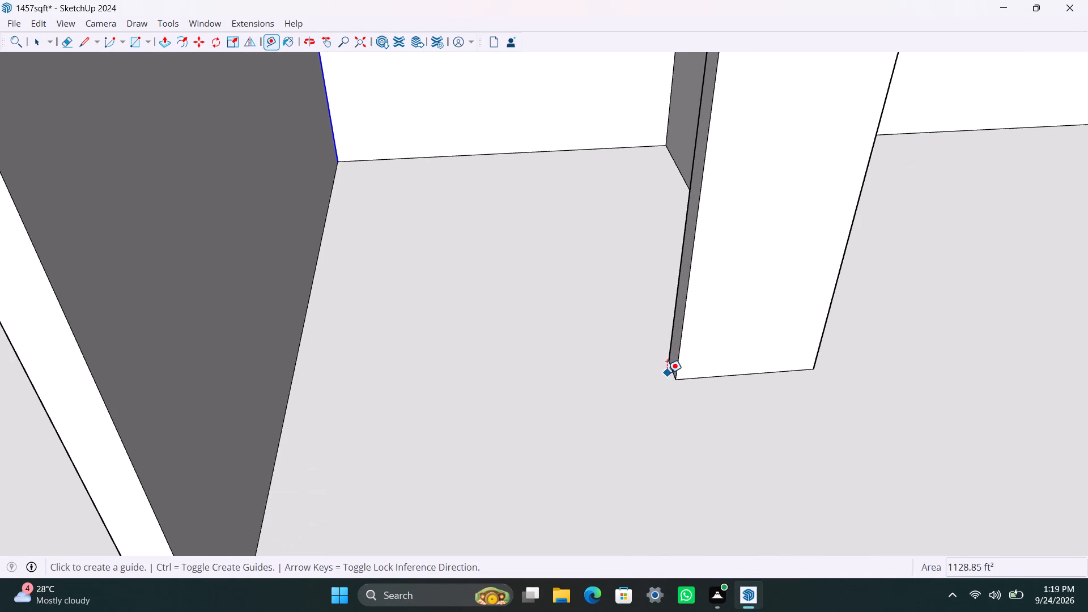
click(668, 371)
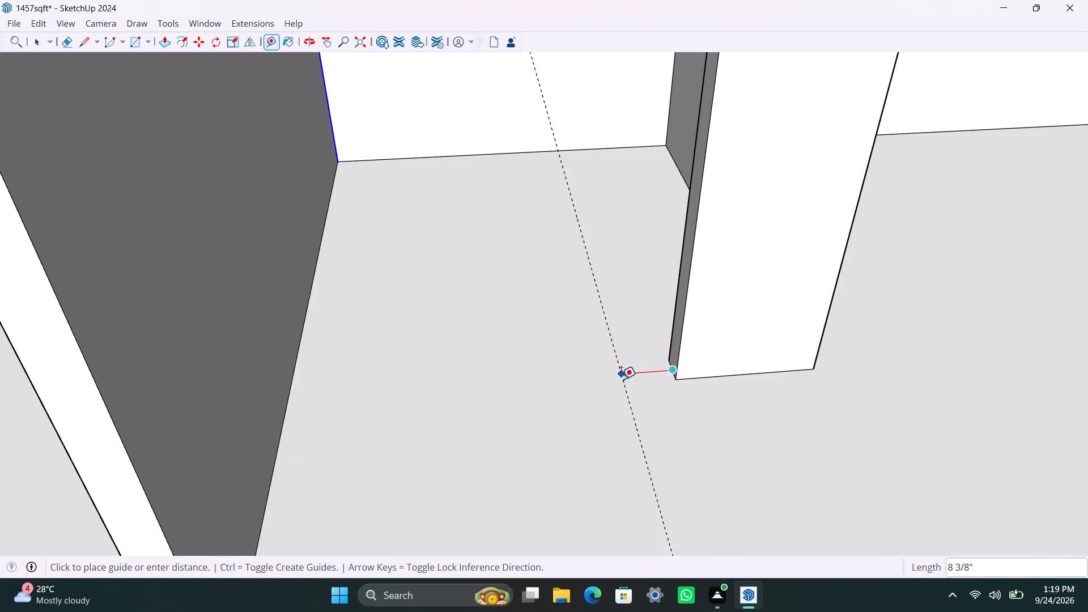
key(3)
key(apostrophe)
key(Return)
key(space)
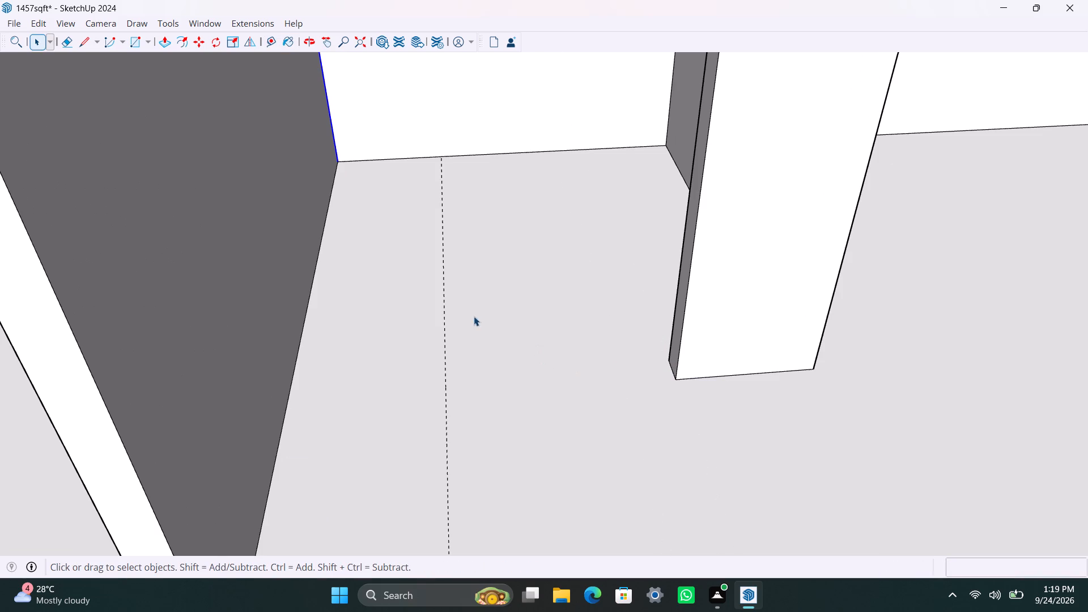
Copy the edge where the longer partition meets the back wall 6'6" along the partition, and copy that line 4.5" further.
scroll(474, 316, down, 8)
middle_drag(437, 314, 342, 351)
key(m)
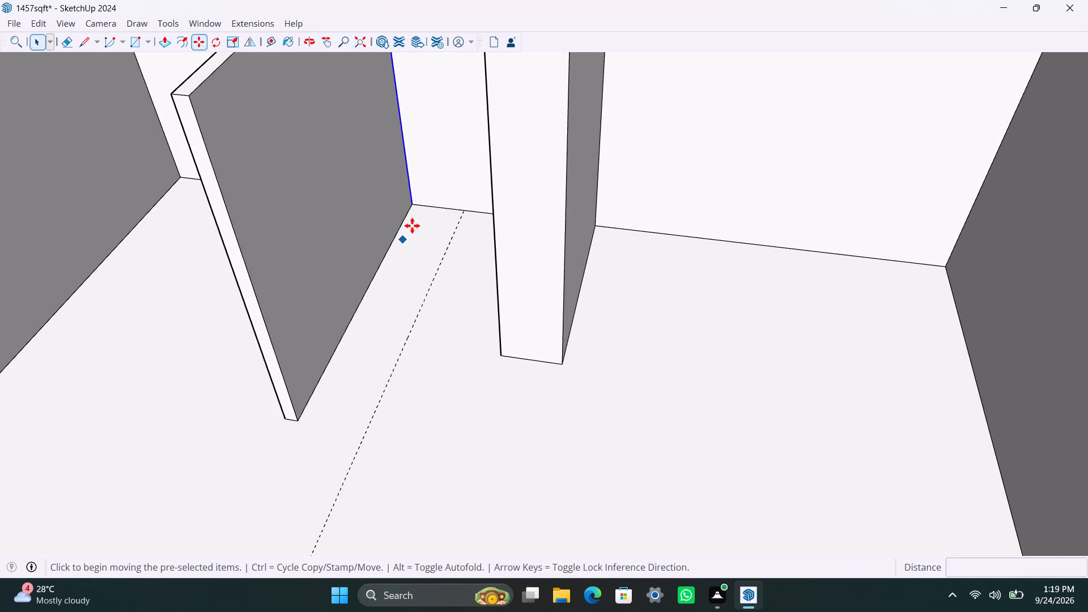
ctrl+drag(419, 203, 406, 228)
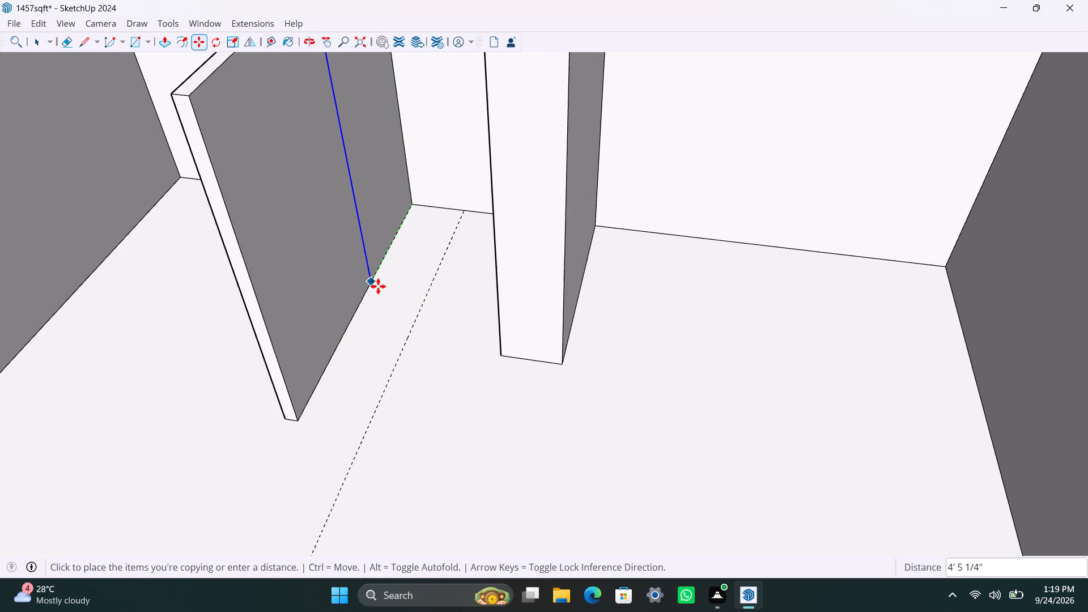
text(6'6")
key(Return)
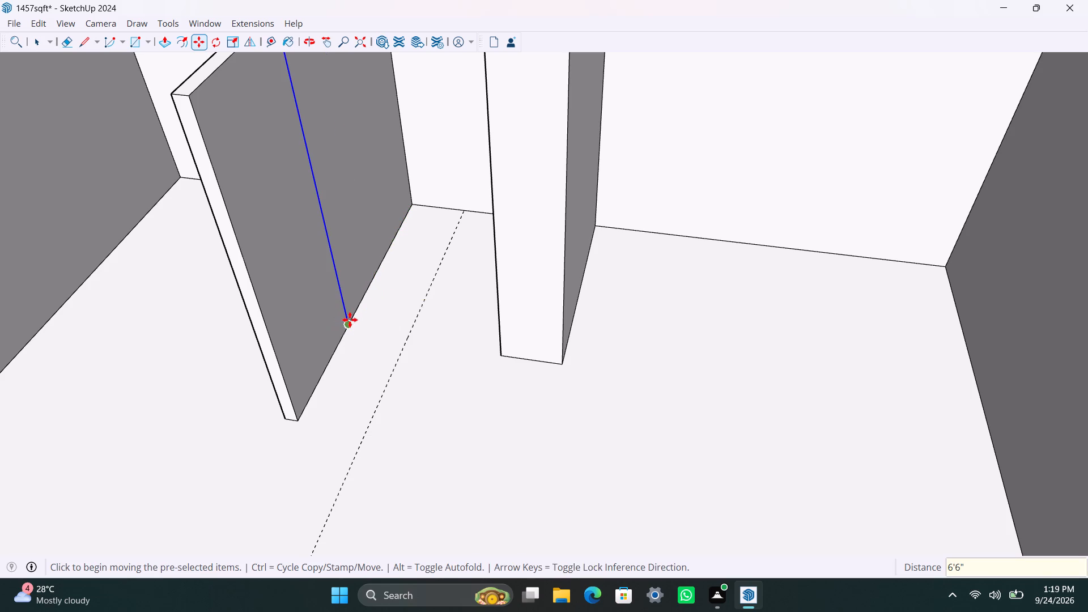
click(350, 320)
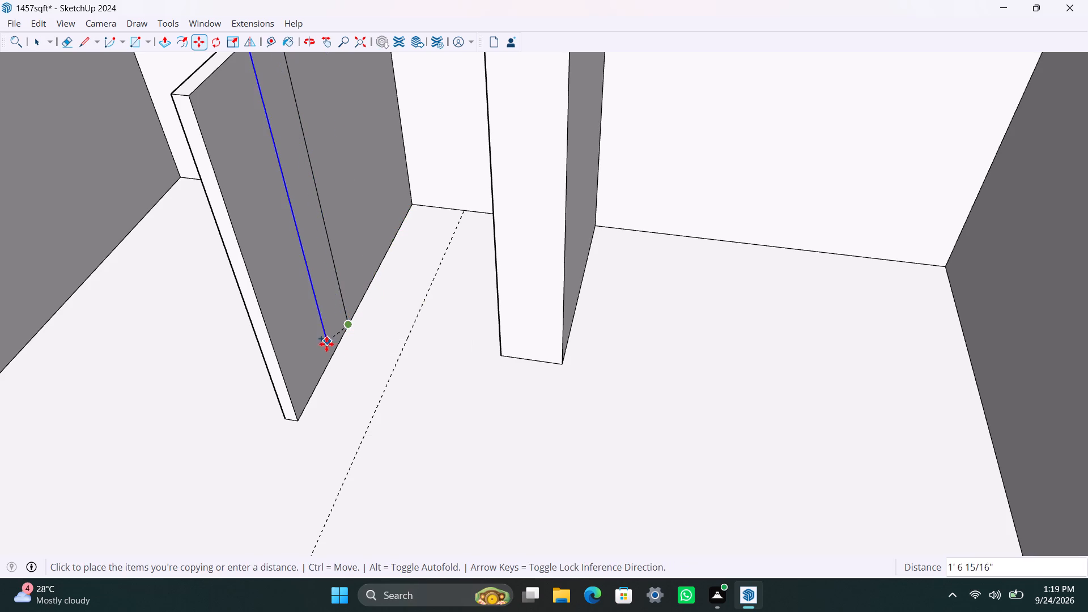
text(4.)
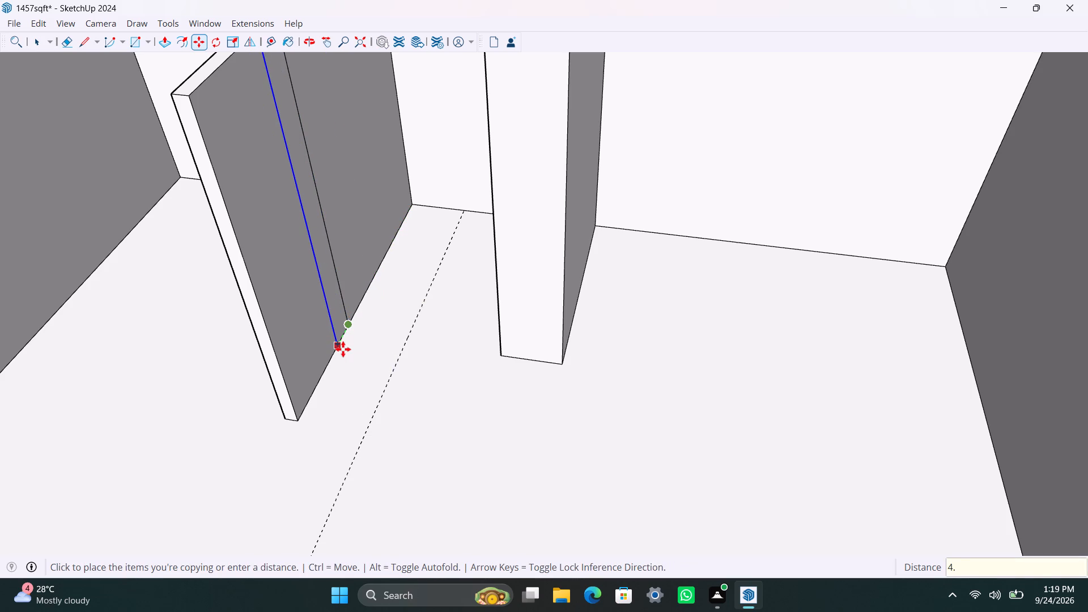
text(5")
key(Return)
Pull the 4.5" strip on the longer partition out to the guide line as a facing return wall.
key(space)
scroll(343, 325, up, 7)
click(345, 317)
key(p)
drag(346, 318, 449, 435)
key(space)
Copy the top edge of the new return wall's end face 3' down.
scroll(475, 352, down, 4)
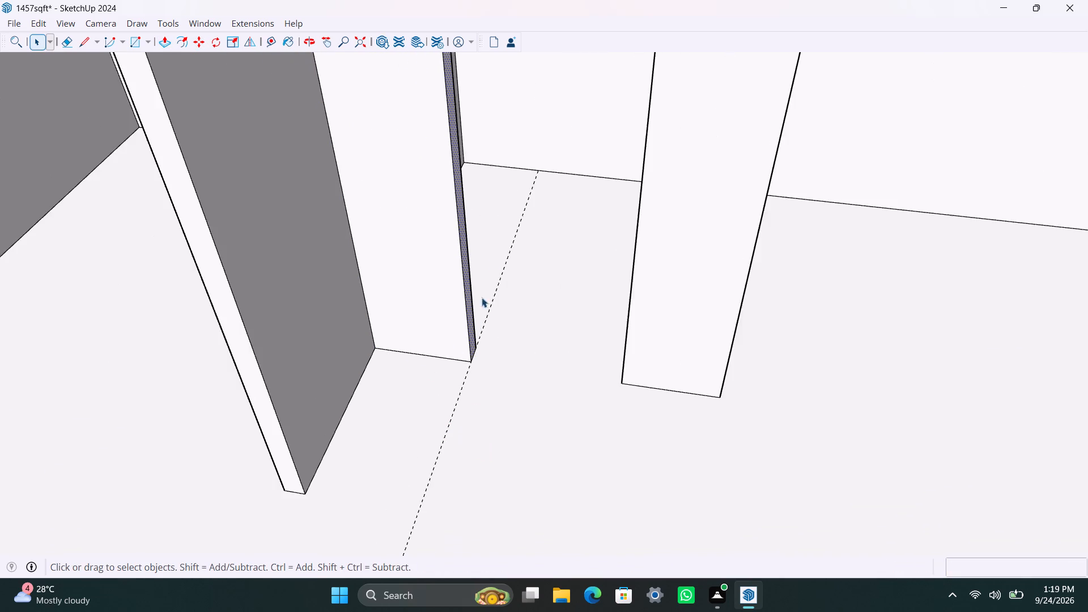
scroll(482, 297, down, 9)
shift+middle_drag(491, 291, 481, 392)
scroll(478, 324, up, 4)
middle_drag(475, 297, 411, 306)
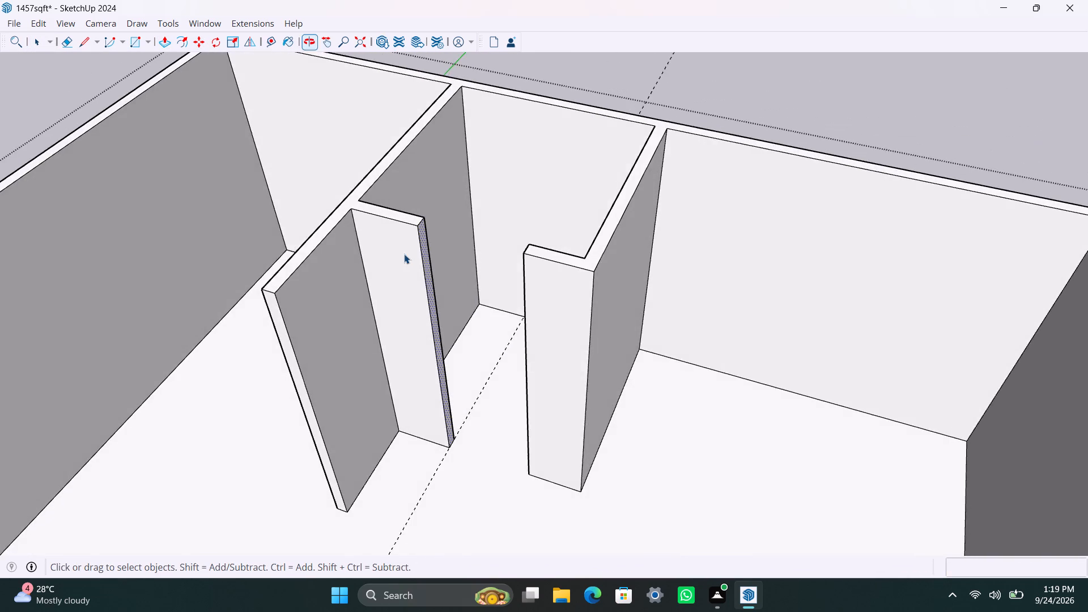
scroll(405, 240, up, 5)
click(424, 220)
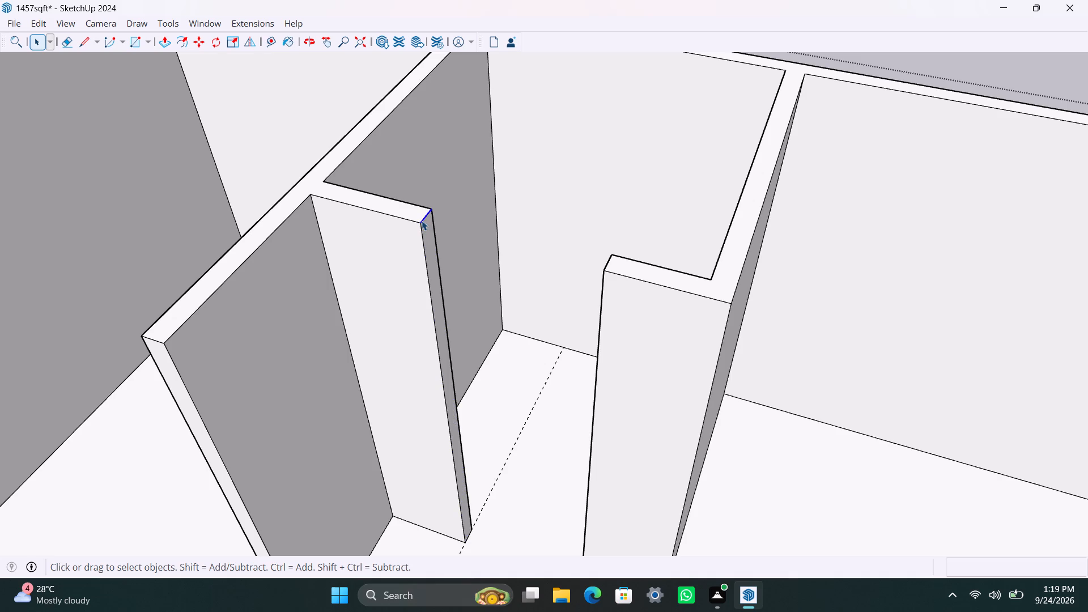
key(m)
click(416, 227)
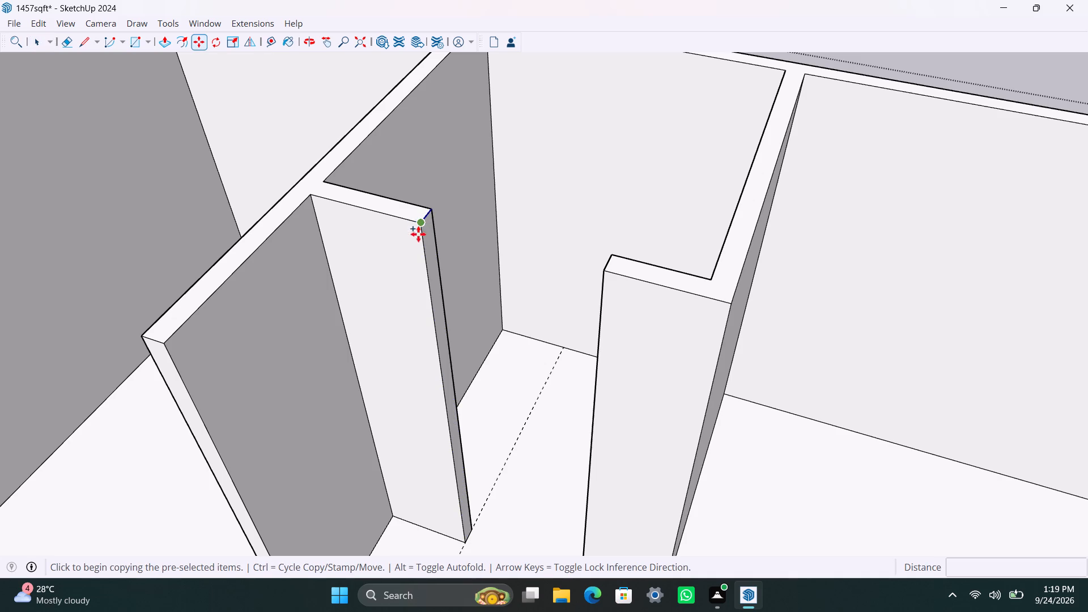
text(3')
key(Return)
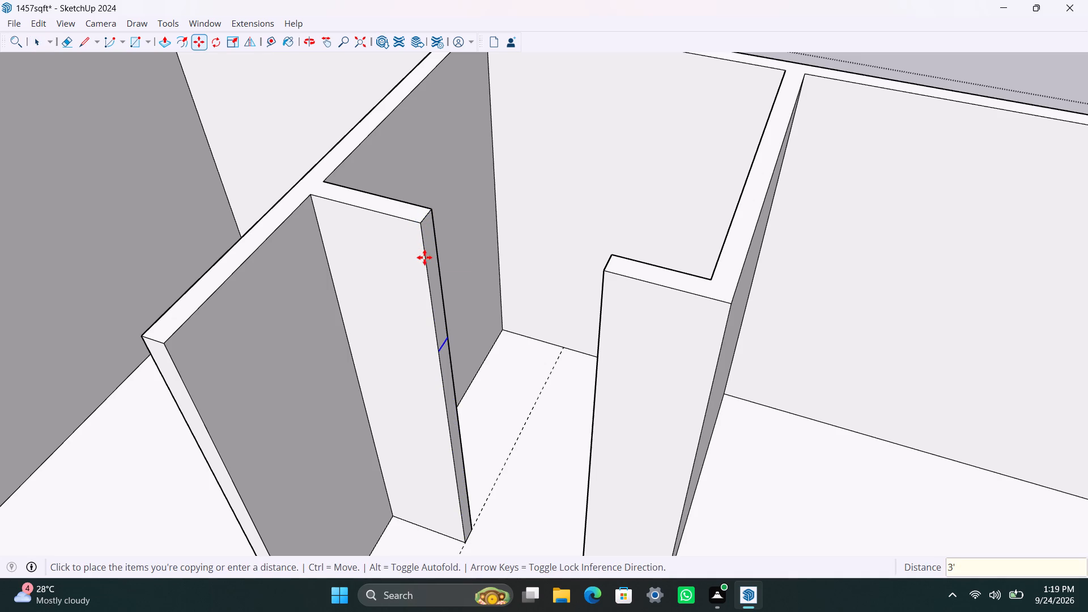
Pull the upper part of that end face 3' across to the opposite return wall to close the wall above the door opening.
key(space)
click(435, 290)
key(p)
drag(435, 290, 465, 289)
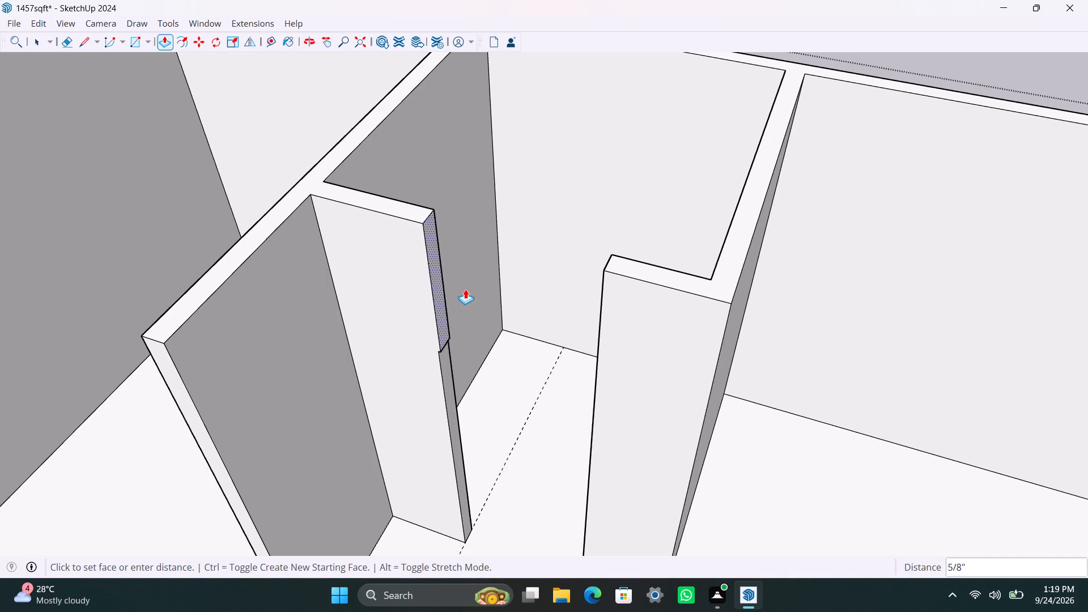
drag(465, 289, 608, 277)
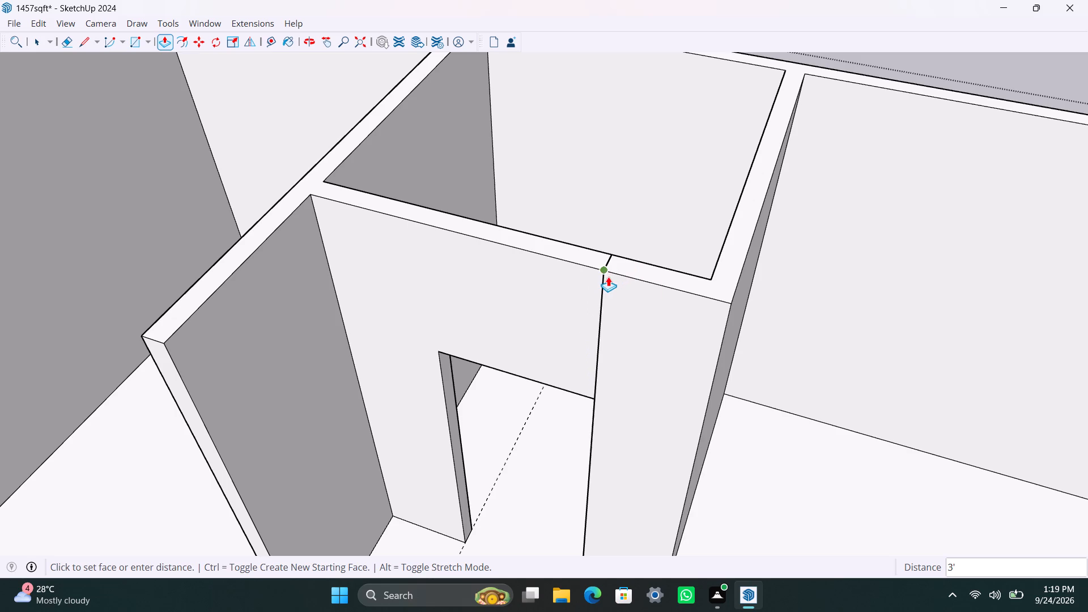
drag(608, 277, 606, 276)
Save the model.
key(ctrl+s)
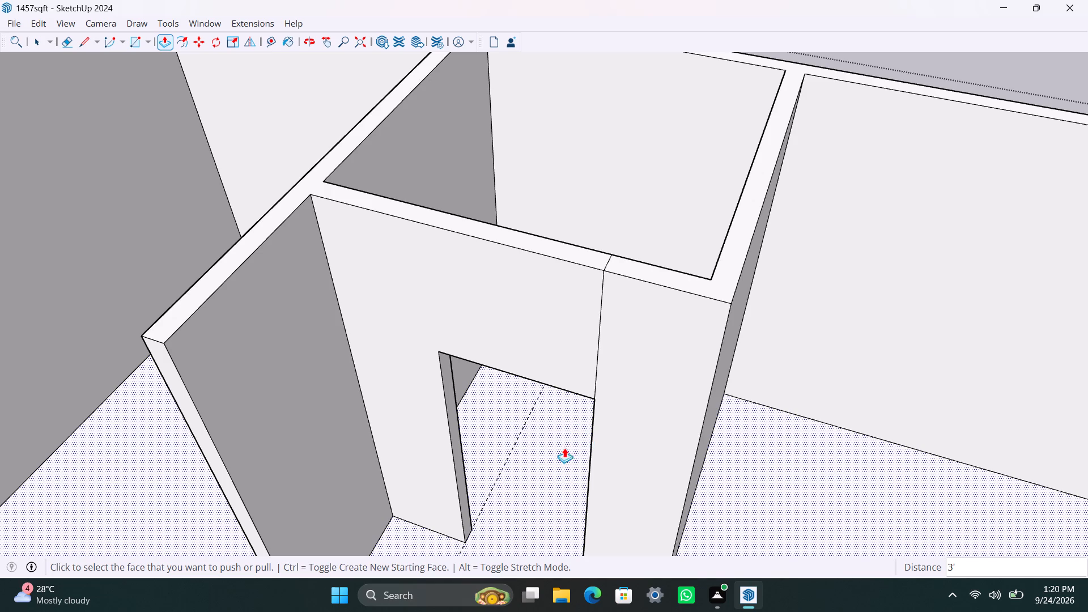
Copy the vertical corner edge between the back wall and the outer side wall beside the longer partition 10' along the side wall.
key(space)
scroll(230, 345, down, 4)
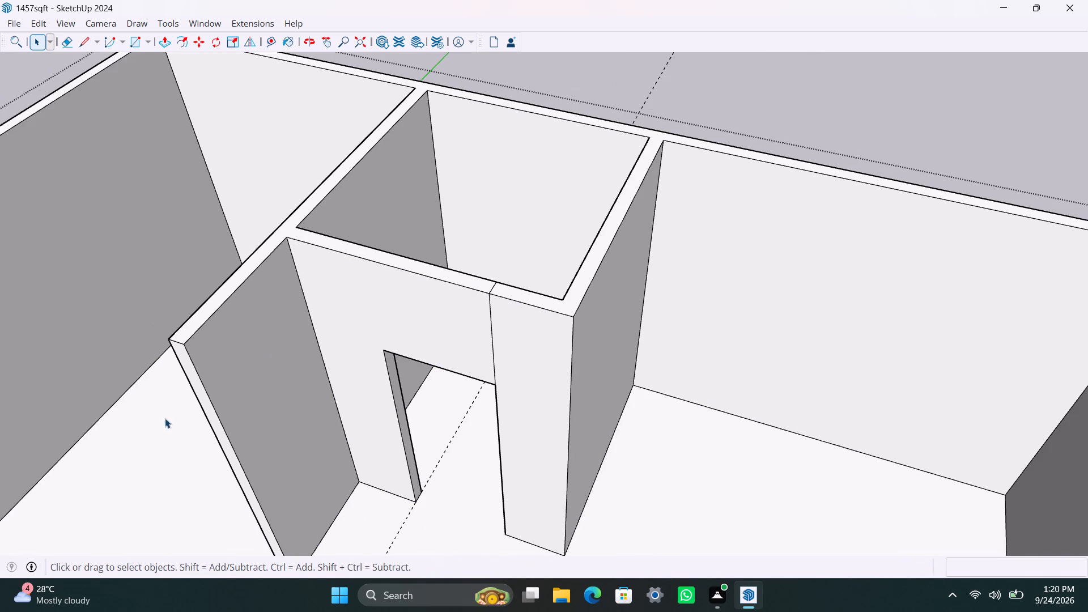
shift+middle_drag(179, 420, 393, 447)
scroll(426, 300, up, 3)
click(419, 277)
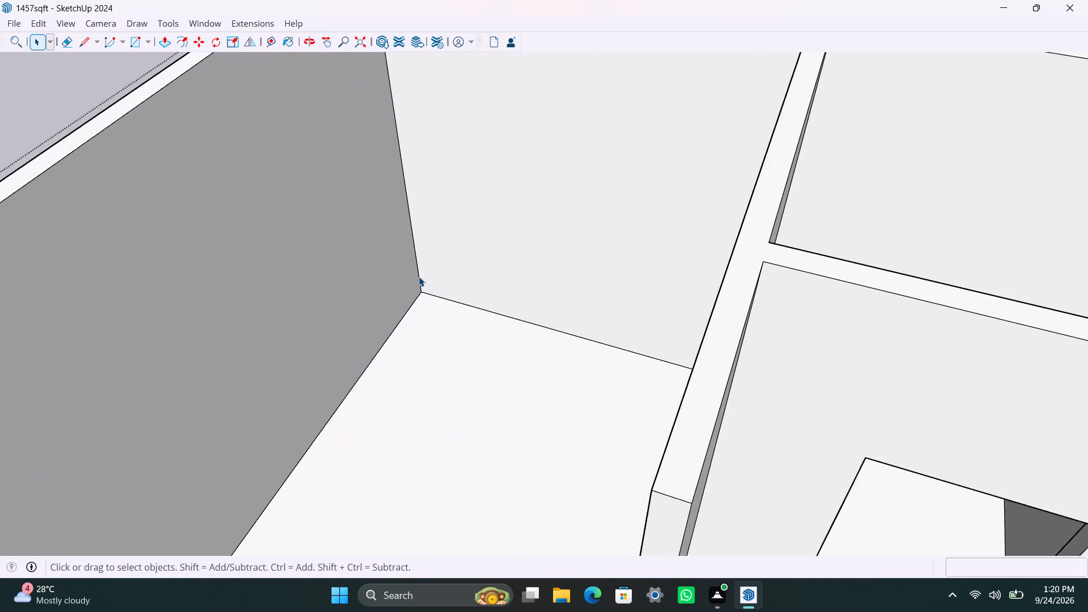
key(m)
drag(418, 290, 415, 296)
text(10')
key(Return)
Copy the new vertical line on the side wall 4.5" further from the back wall.
scroll(353, 373, down, 9)
shift+middle_drag(334, 378, 402, 285)
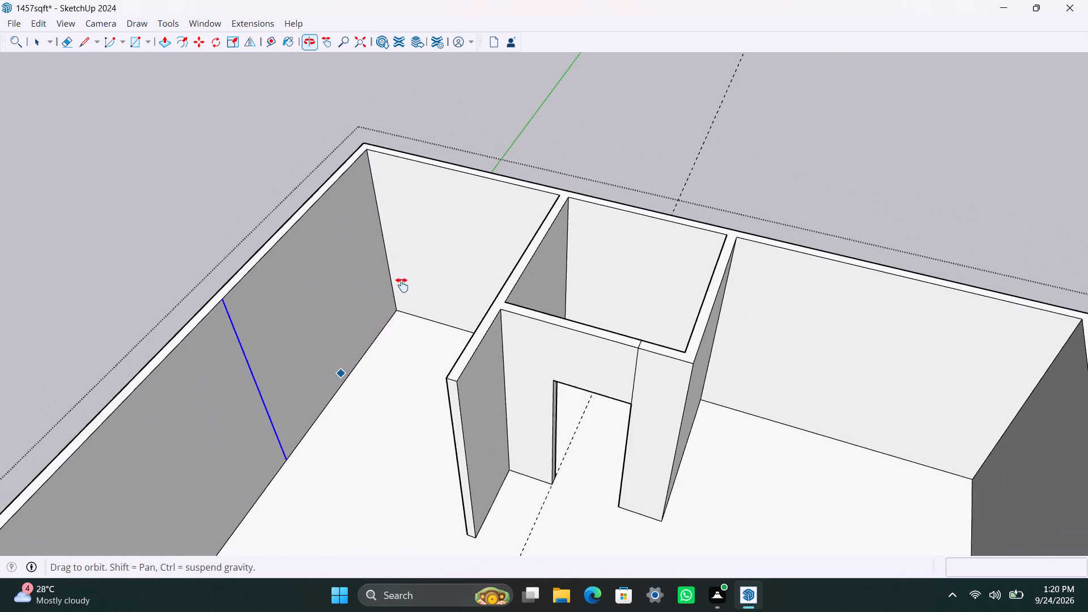
shift+middle_drag(402, 285, 398, 292)
scroll(335, 372, up, 2)
key(m)
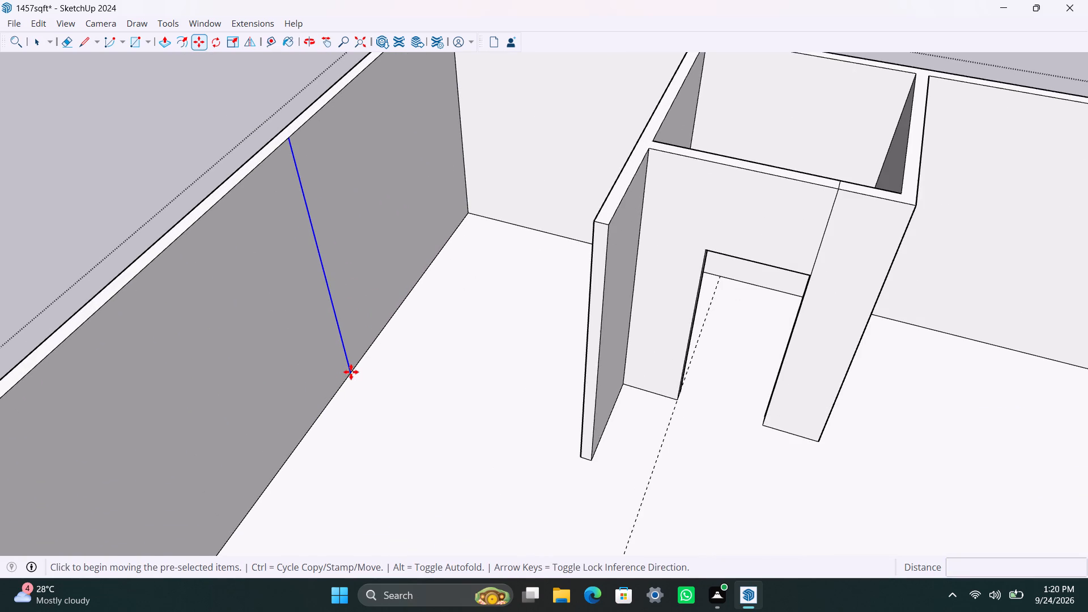
click(351, 372)
text(4.5")
key(Return)
Pull the 4.5" strip on the side wall out 5' toward the longer partition as a partition.
key(space)
scroll(352, 388, up, 2)
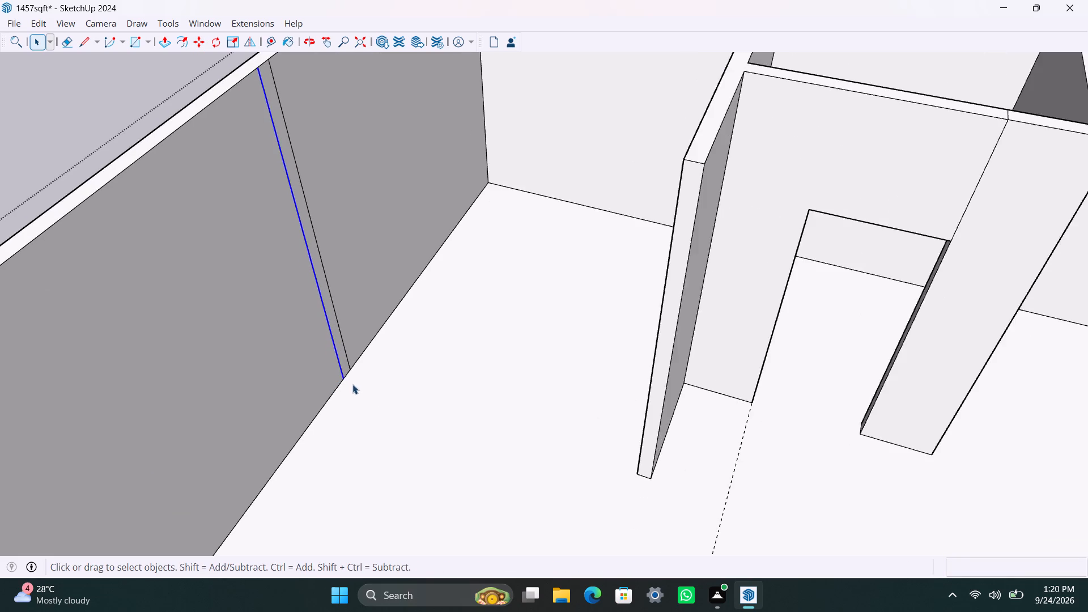
scroll(352, 384, up, 4)
click(341, 361)
key(p)
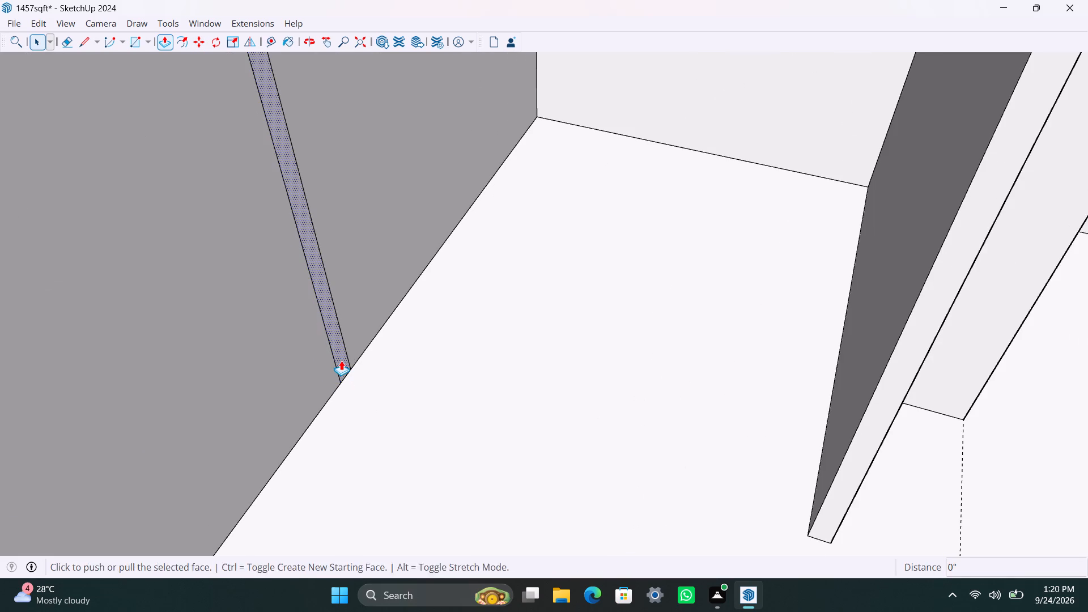
drag(341, 360, 438, 405)
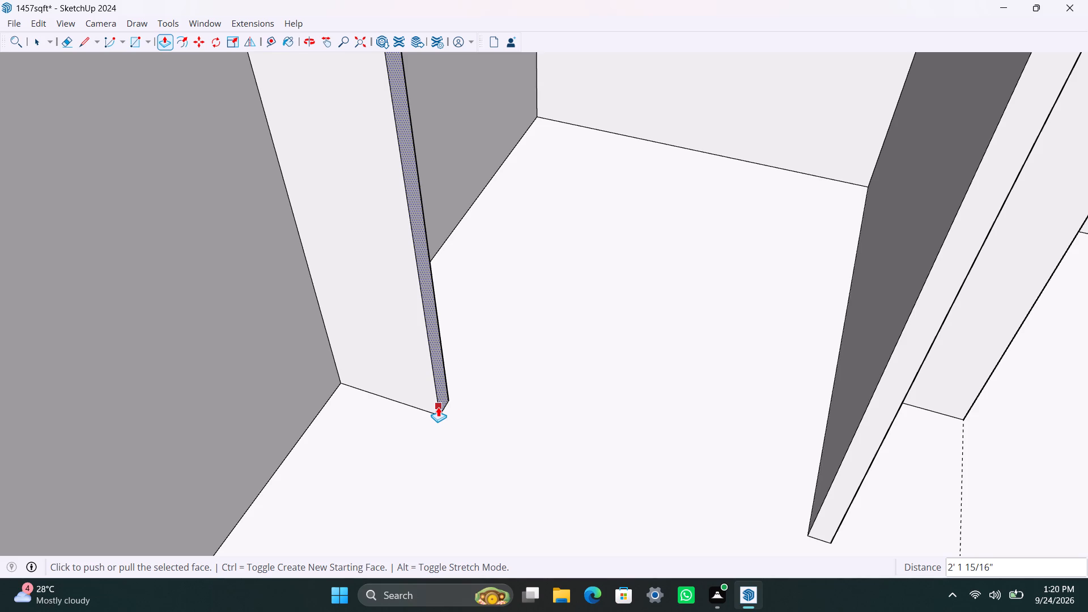
text(5')
key(Return)
key(space)
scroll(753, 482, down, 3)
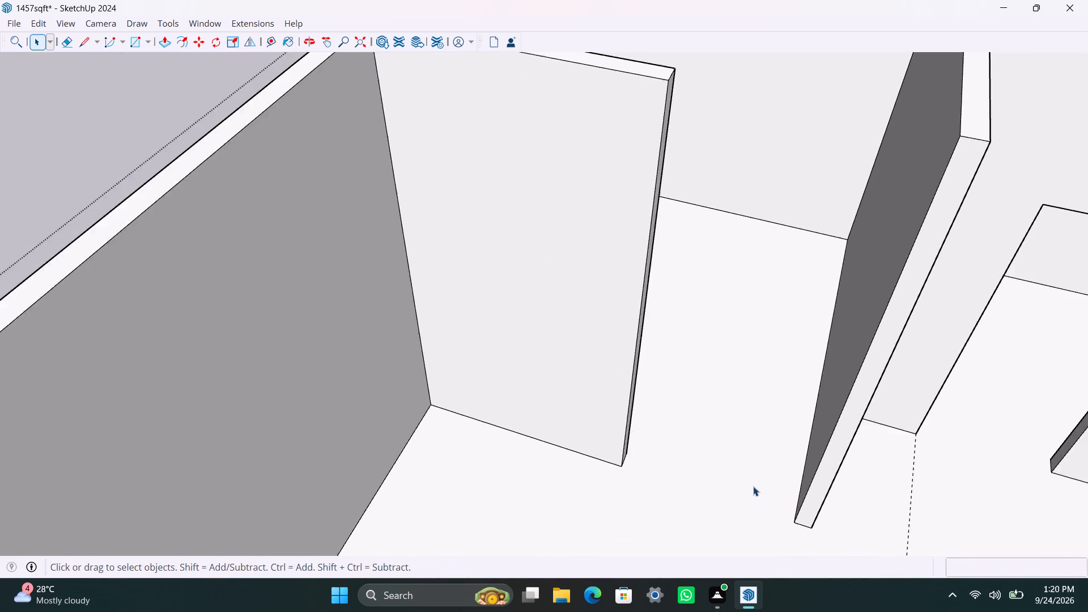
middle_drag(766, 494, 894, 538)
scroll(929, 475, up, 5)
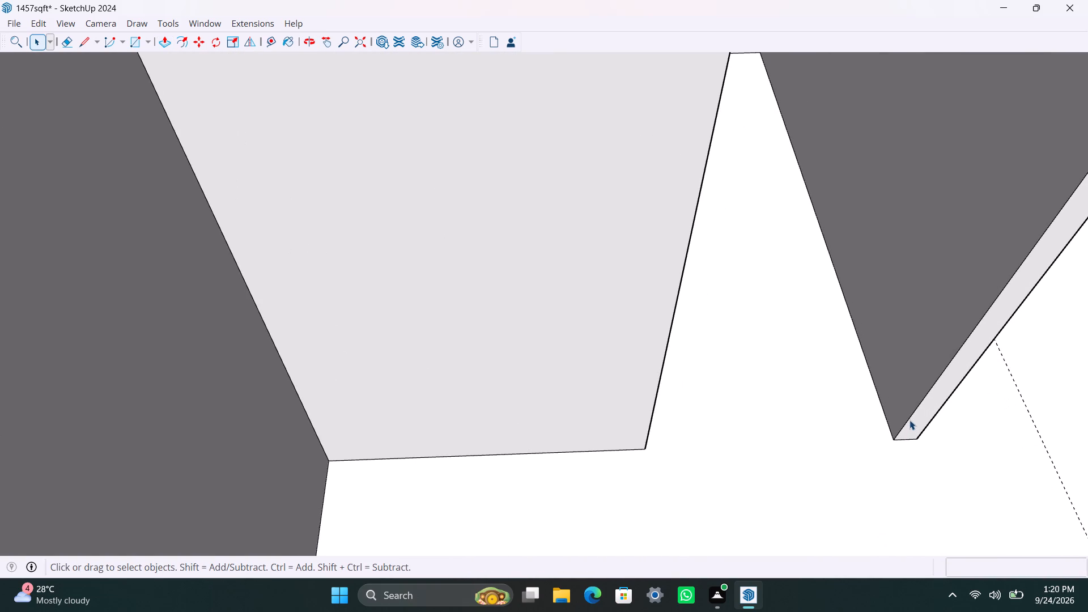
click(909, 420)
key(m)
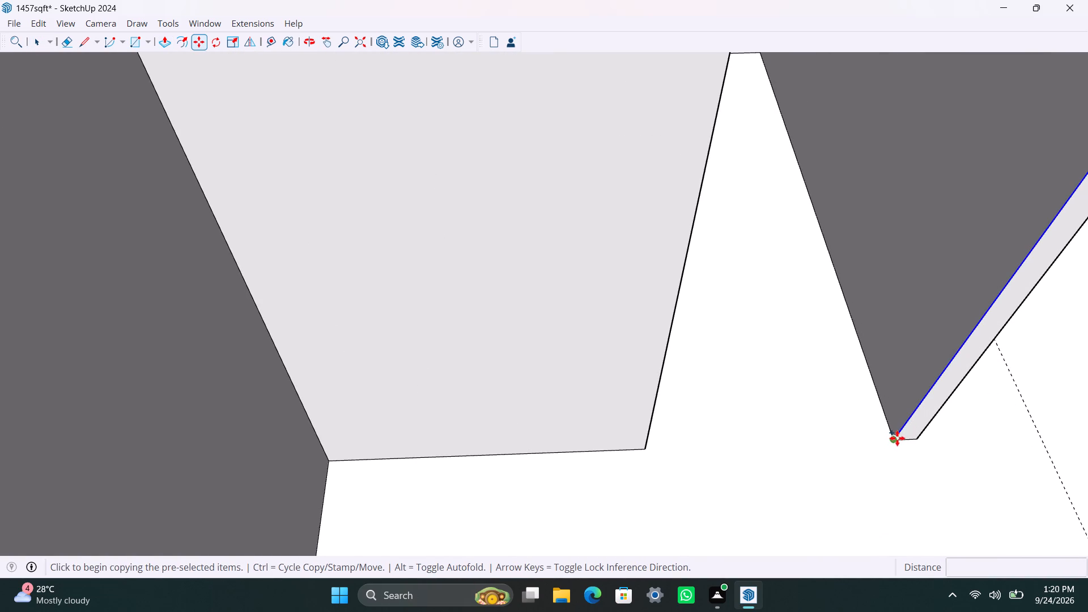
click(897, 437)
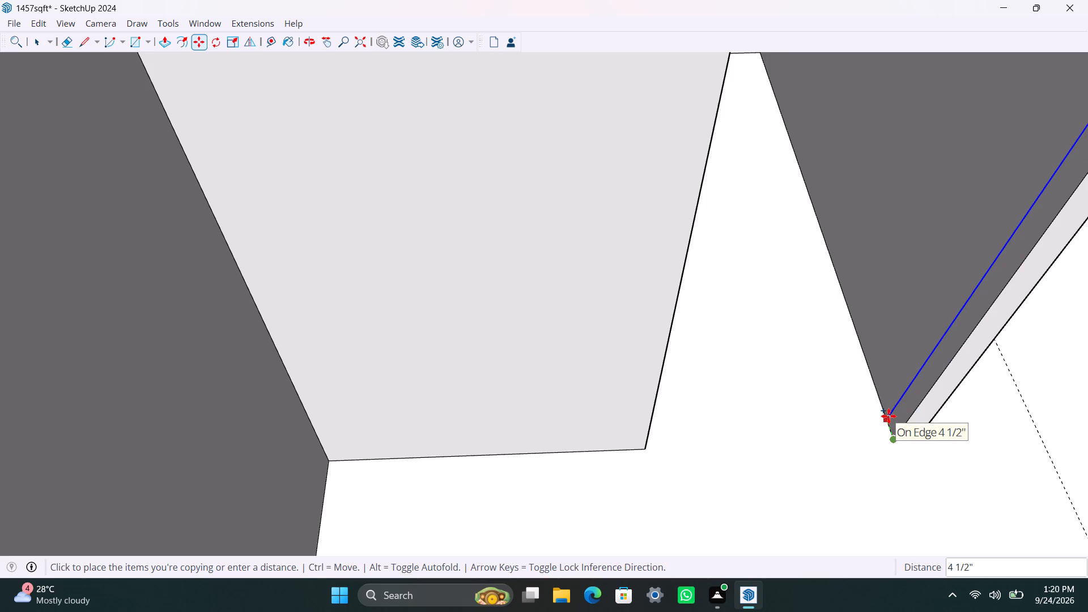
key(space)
Extend the free end of the side wall's new partition by 1'.
scroll(830, 433, down, 3)
middle_drag(824, 437, 573, 441)
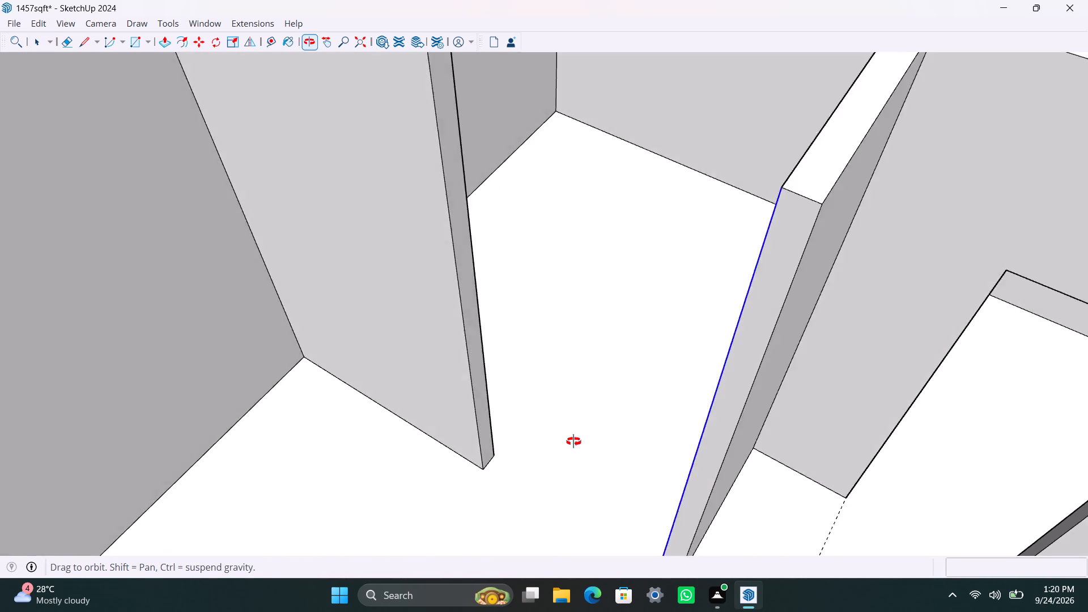
middle_drag(573, 441, 520, 439)
click(413, 402)
key(p)
drag(414, 401, 414, 402)
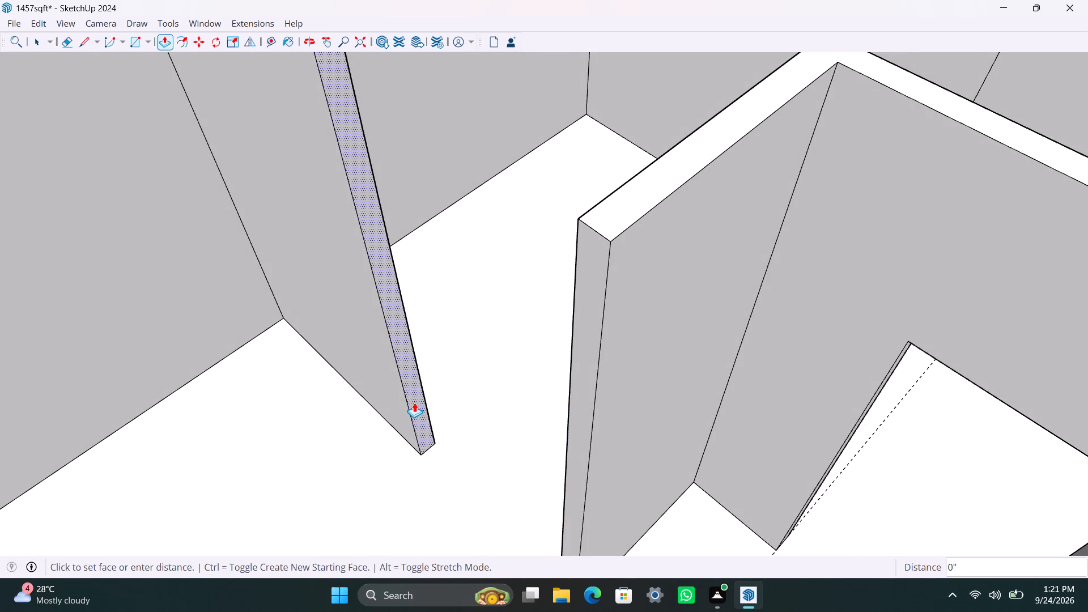
drag(414, 402, 419, 409)
text(1')
key(Return)
key(space)
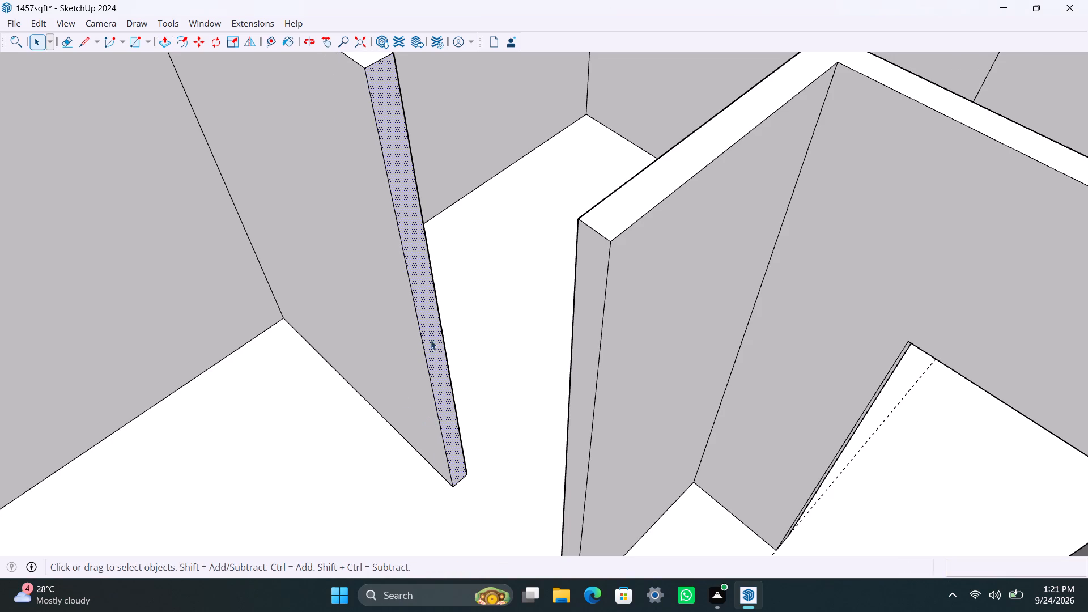
Copy the top edge of the extended partition's free end face 3' down that face.
click(380, 62)
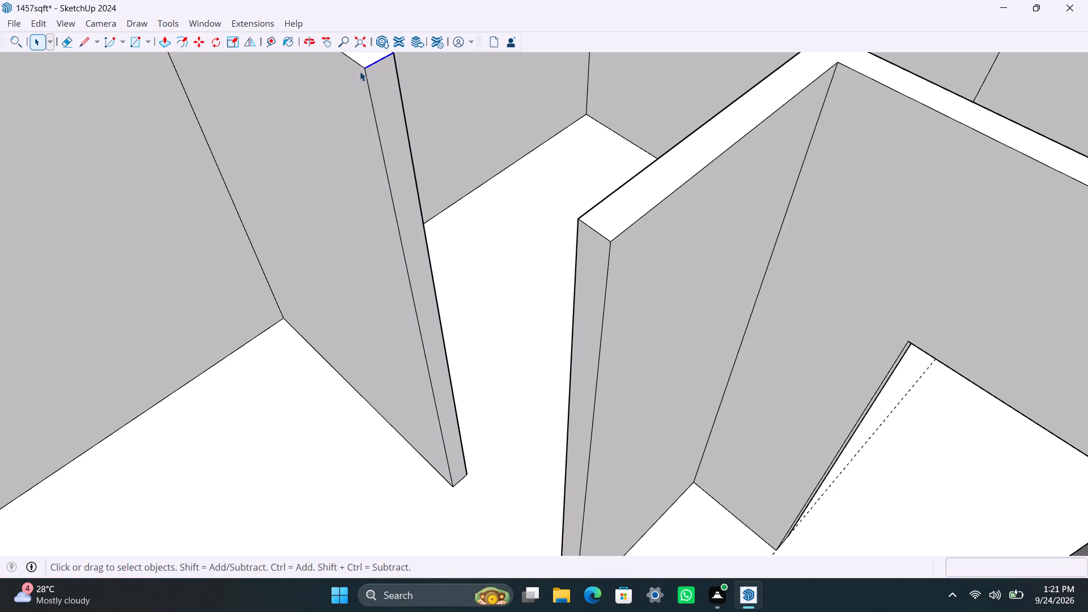
key(m)
click(365, 74)
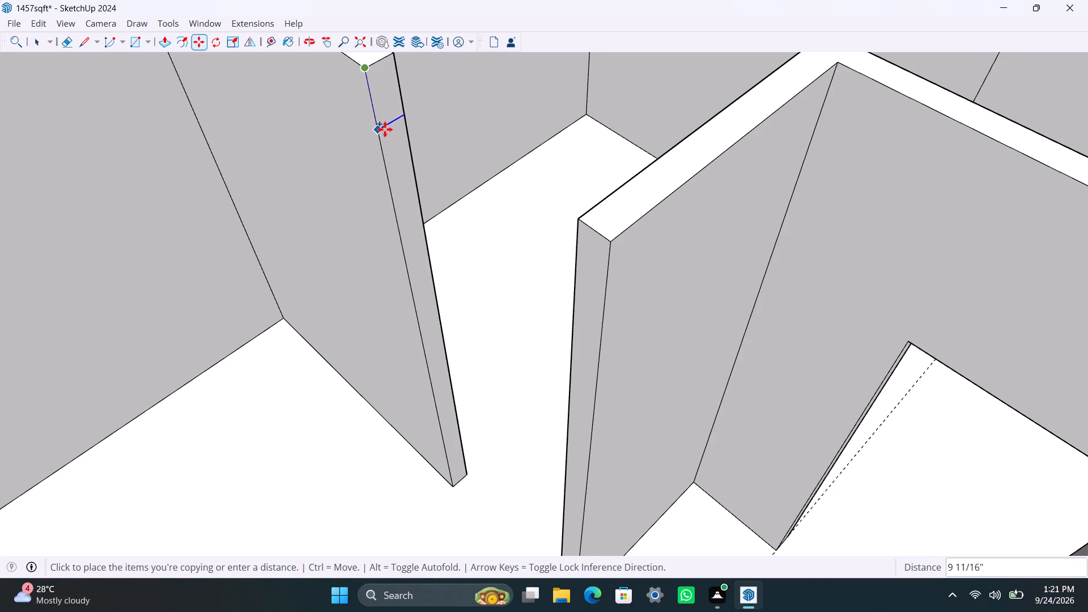
text(3')
key(Return)
key(space)
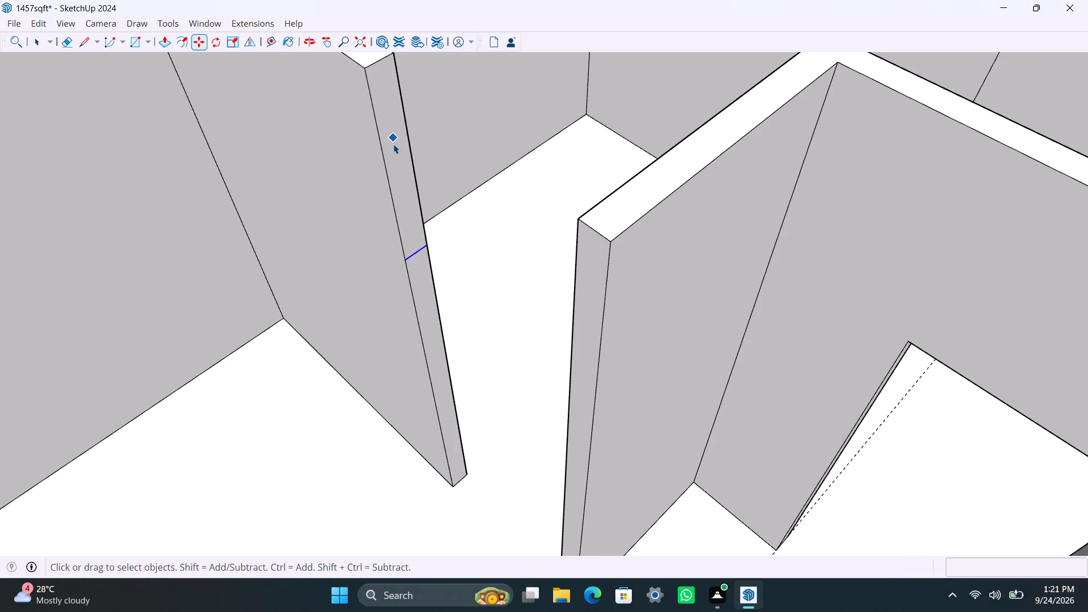
Pull the upper 3' of the end face 3' across to the longer partition as a door header, and save the file.
click(393, 146)
key(p)
drag(393, 146, 597, 231)
key(ctrl+s)
Copy the vertical corner edge between the back wall and the opposite outer side wall 10' along that side wall.
scroll(564, 263, down, 5)
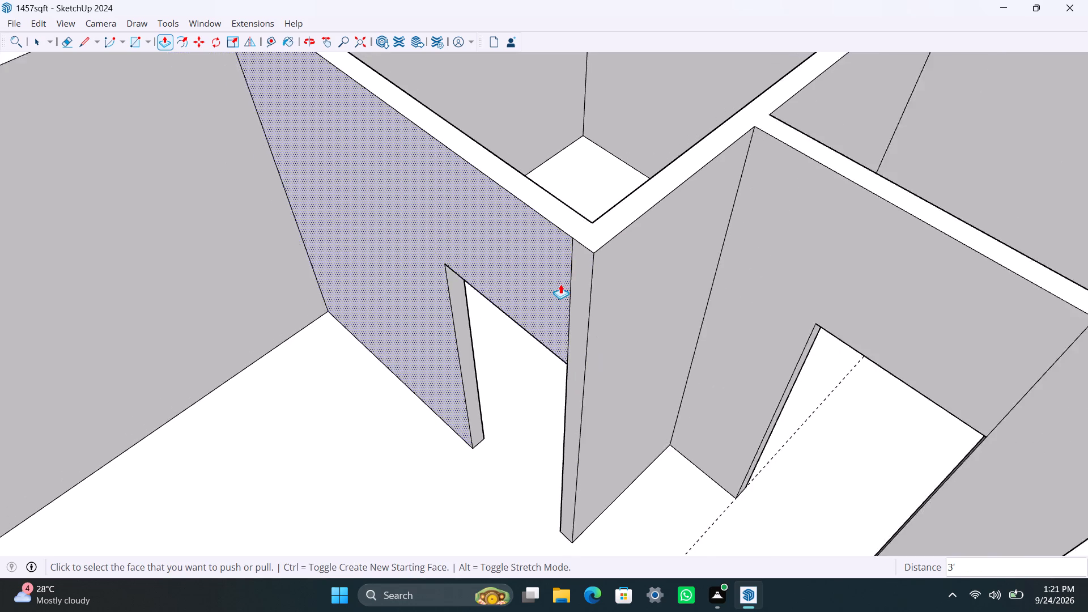
scroll(560, 284, down, 5)
scroll(537, 343, down, 4)
shift+scroll(528, 385, down, 1)
shift+middle_drag(528, 385, 529, 332)
scroll(549, 376, up, 2)
middle_drag(561, 403, 586, 410)
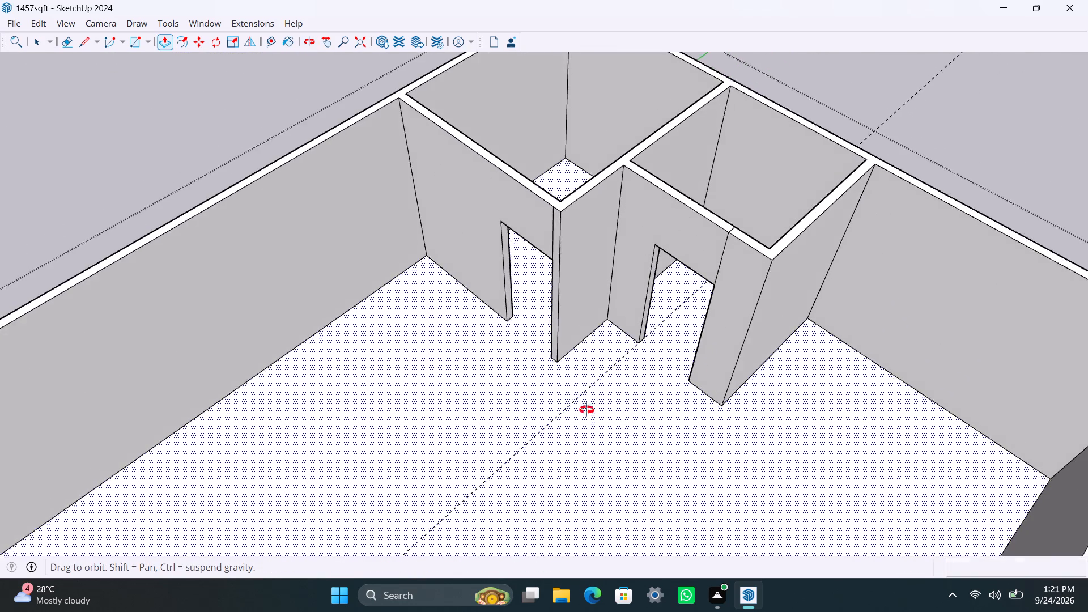
middle_drag(586, 410, 728, 454)
scroll(743, 395, down, 4)
shift+middle_drag(742, 384, 598, 362)
scroll(623, 372, up, 2)
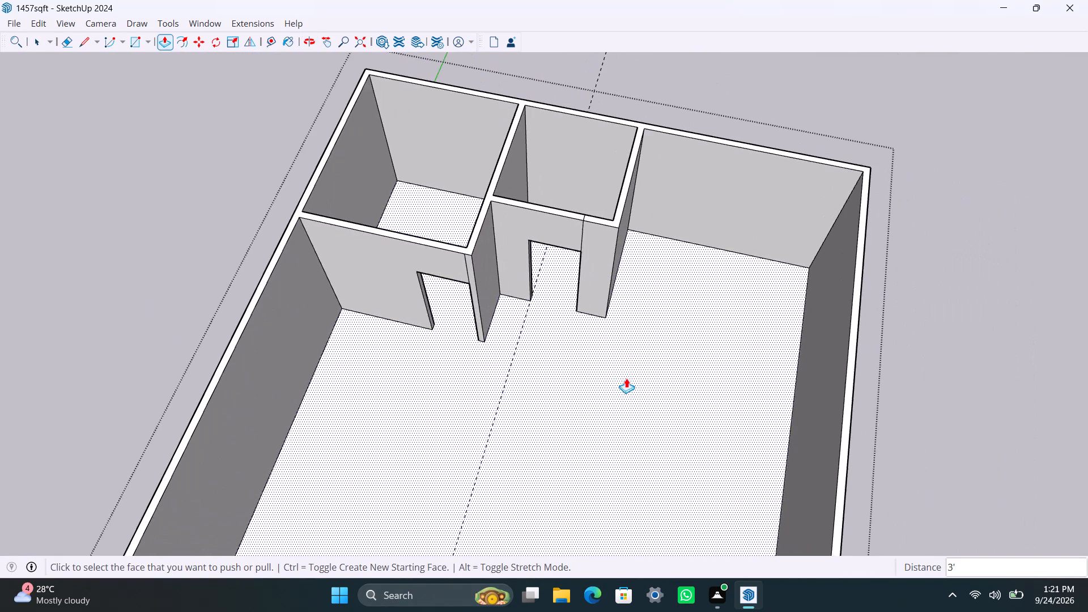
middle_drag(626, 378, 687, 402)
key(space)
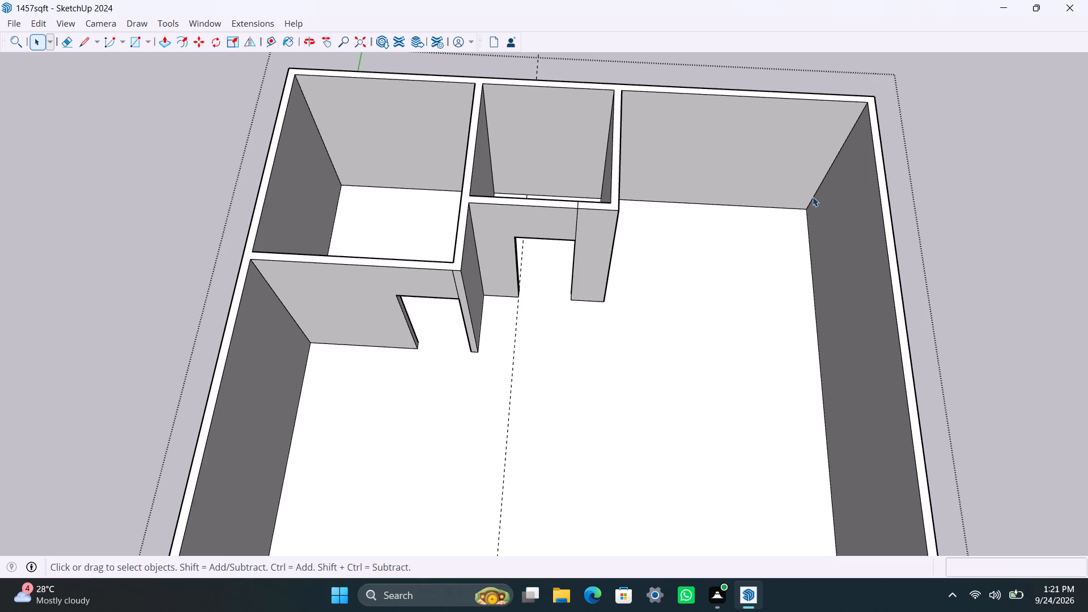
click(815, 197)
key(m)
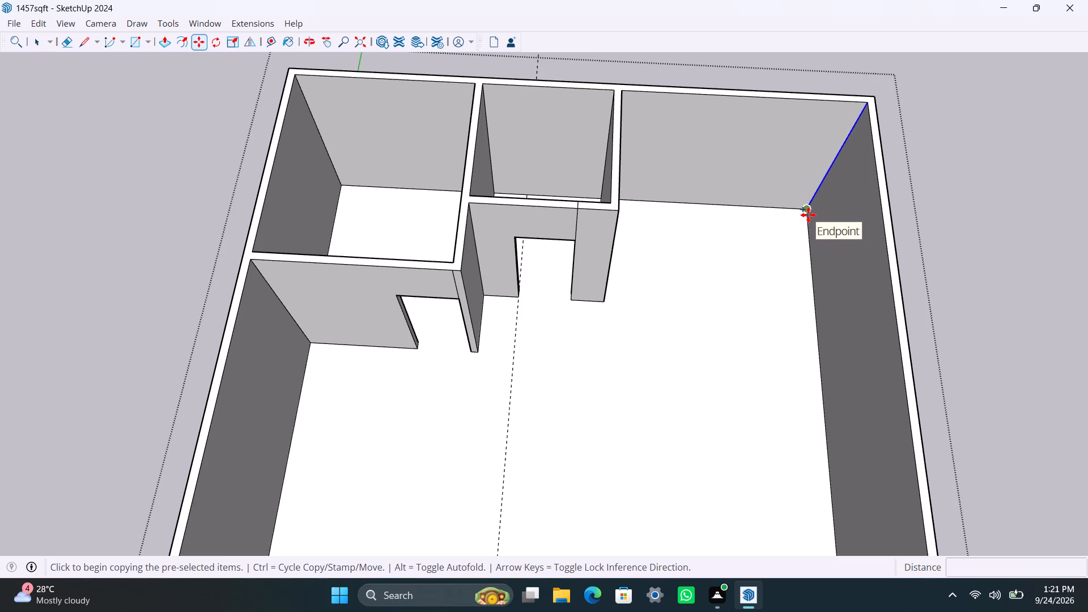
key(m)
click(808, 215)
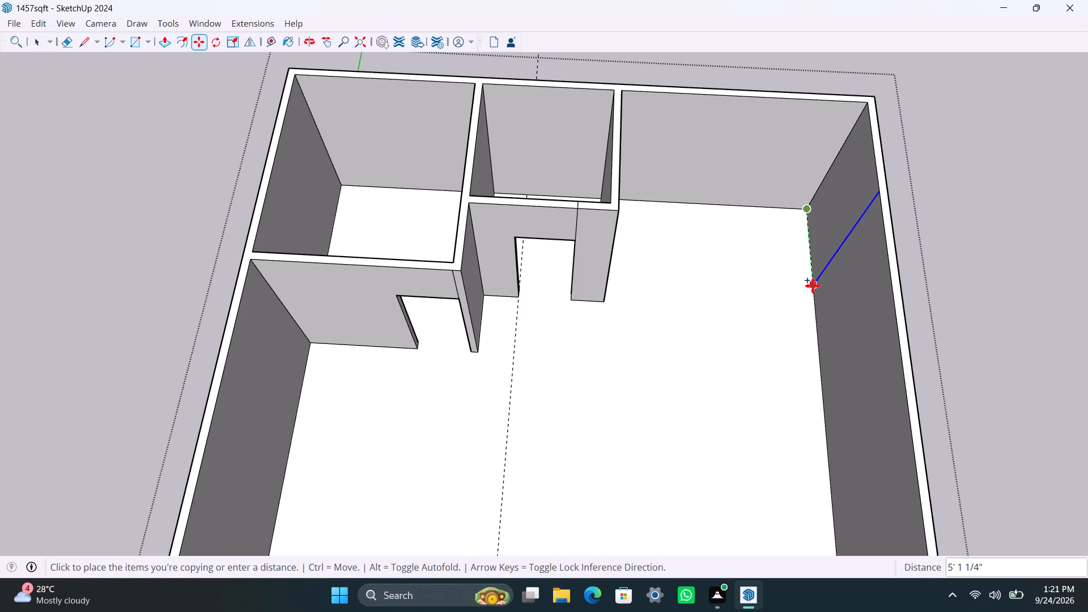
text(10')
key(Return)
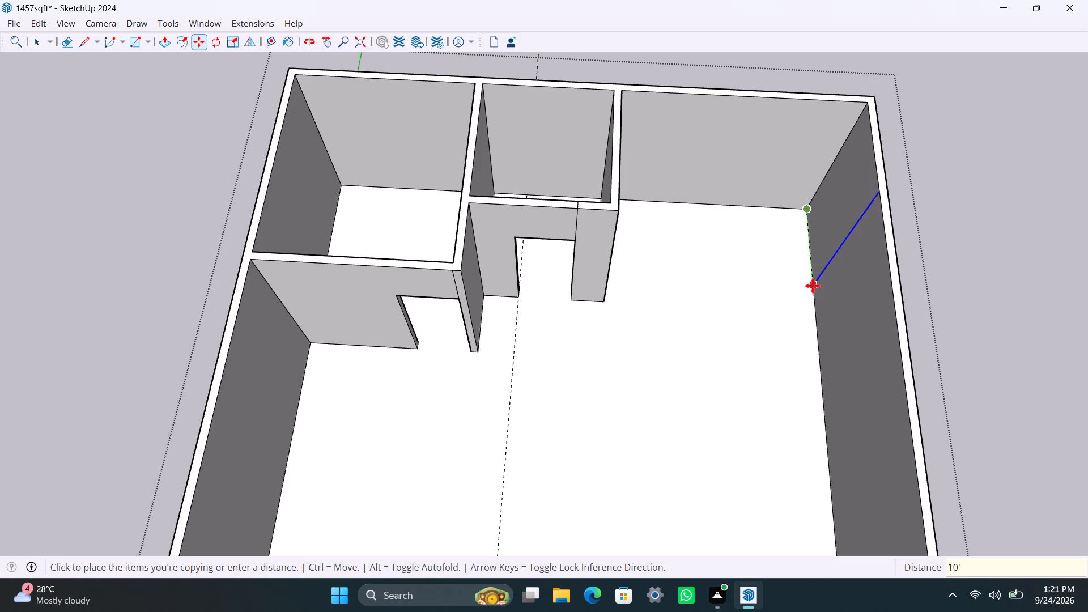
Copy the new vertical line on that side wall 4.5" further from the back wall.
click(827, 360)
text(4.5")
key(Return)
key(space)
Pull the 4.5" strip on that side wall out 12' into the floor area as a partition.
scroll(812, 393, up, 3)
middle_drag(770, 444, 937, 445)
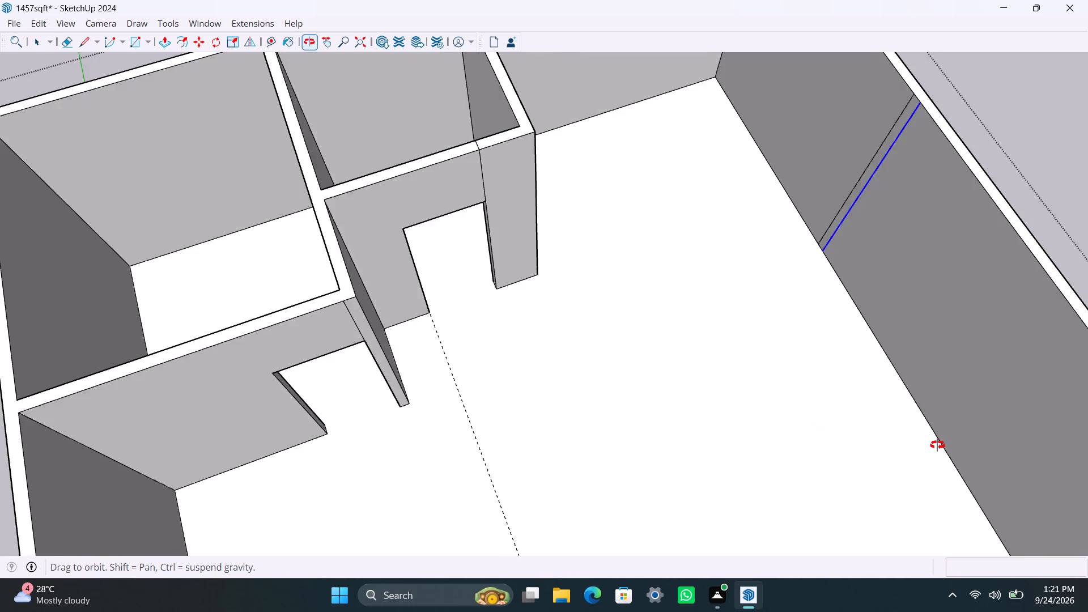
middle_drag(937, 445, 955, 433)
scroll(830, 175, up, 2)
click(831, 177)
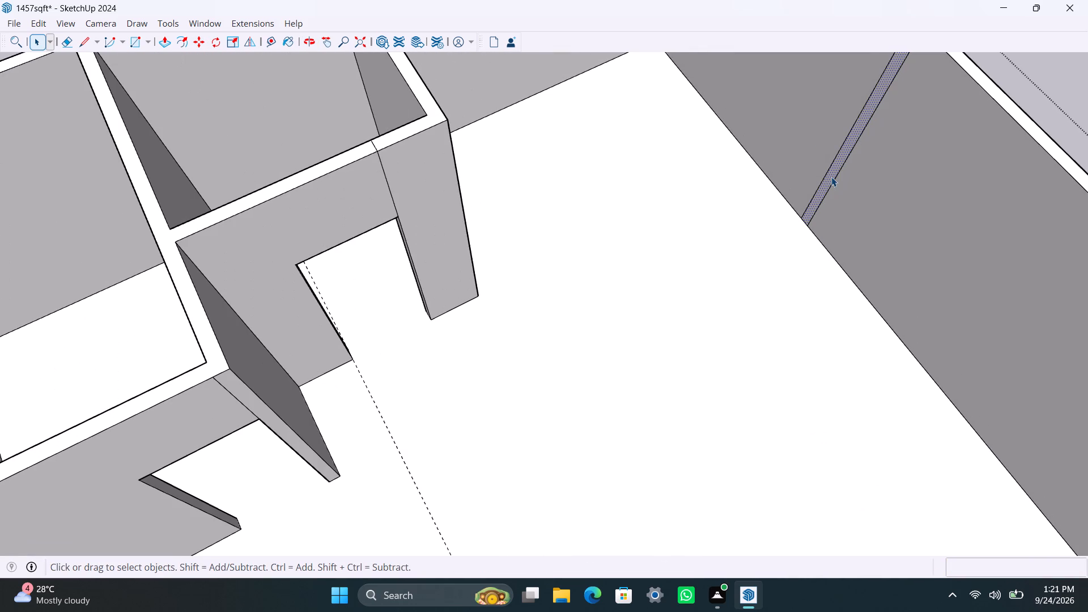
key(p)
drag(831, 177, 617, 330)
text(12')
key(Return)
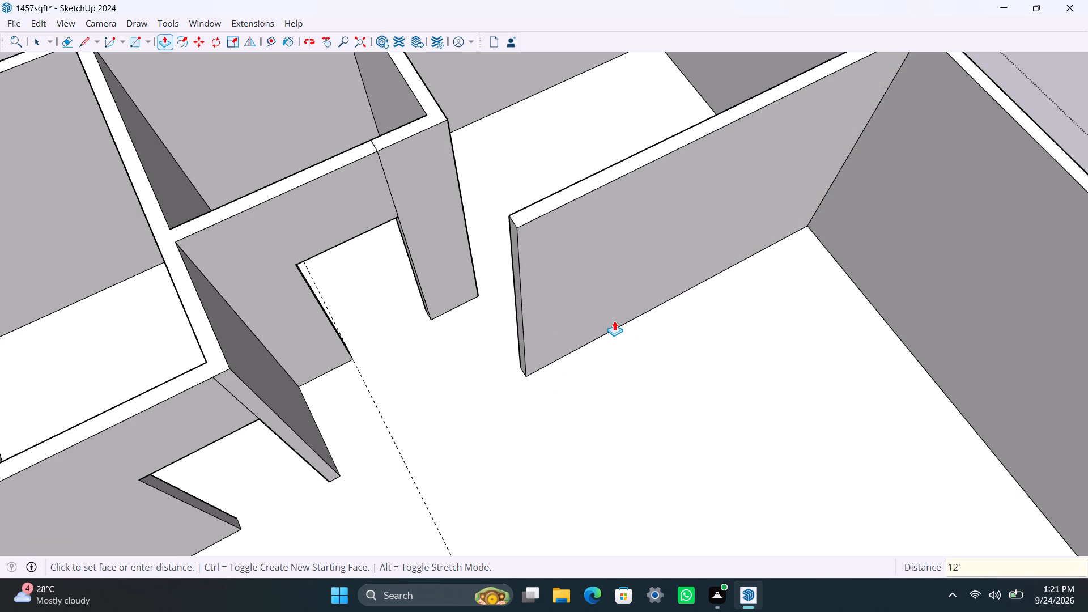
Extend the free end of the 12' partition by 4.5".
scroll(539, 334, up, 3)
middle_drag(513, 341, 564, 348)
scroll(531, 331, up, 3)
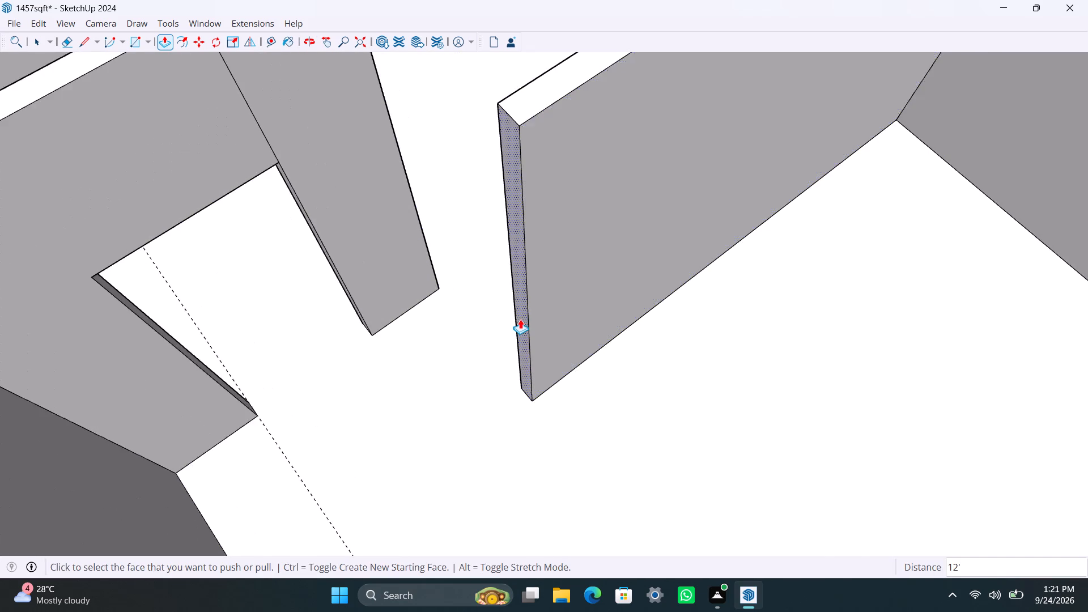
click(520, 315)
text(4.5")
key(Return)
key(space)
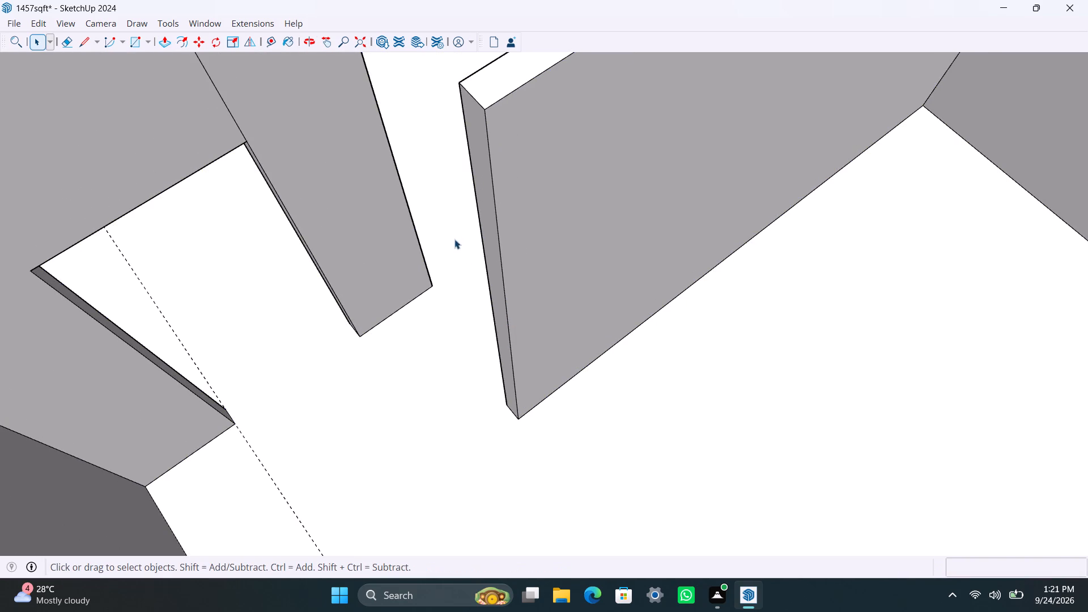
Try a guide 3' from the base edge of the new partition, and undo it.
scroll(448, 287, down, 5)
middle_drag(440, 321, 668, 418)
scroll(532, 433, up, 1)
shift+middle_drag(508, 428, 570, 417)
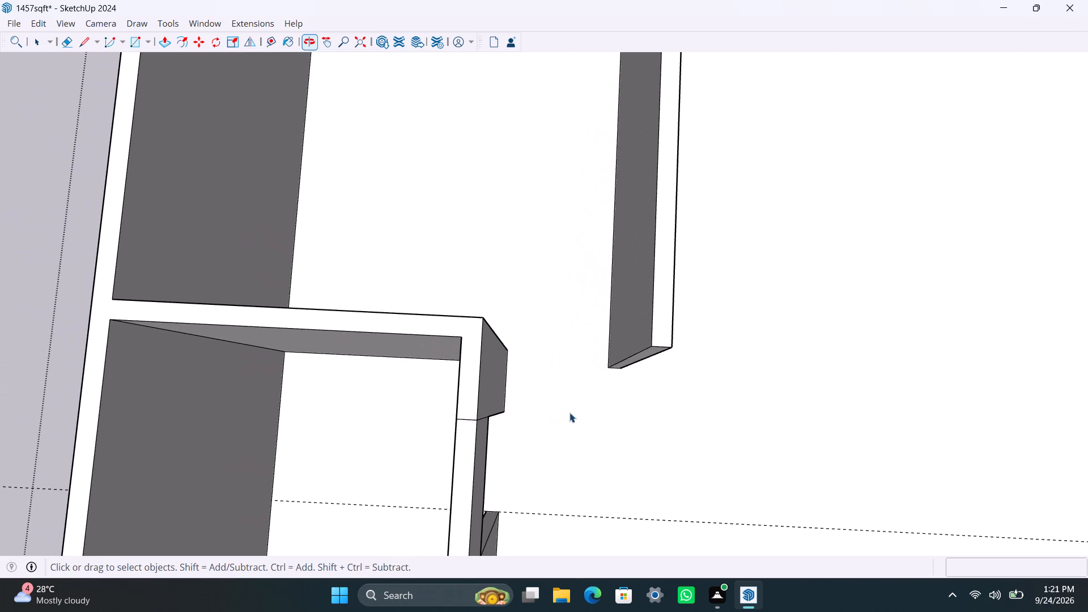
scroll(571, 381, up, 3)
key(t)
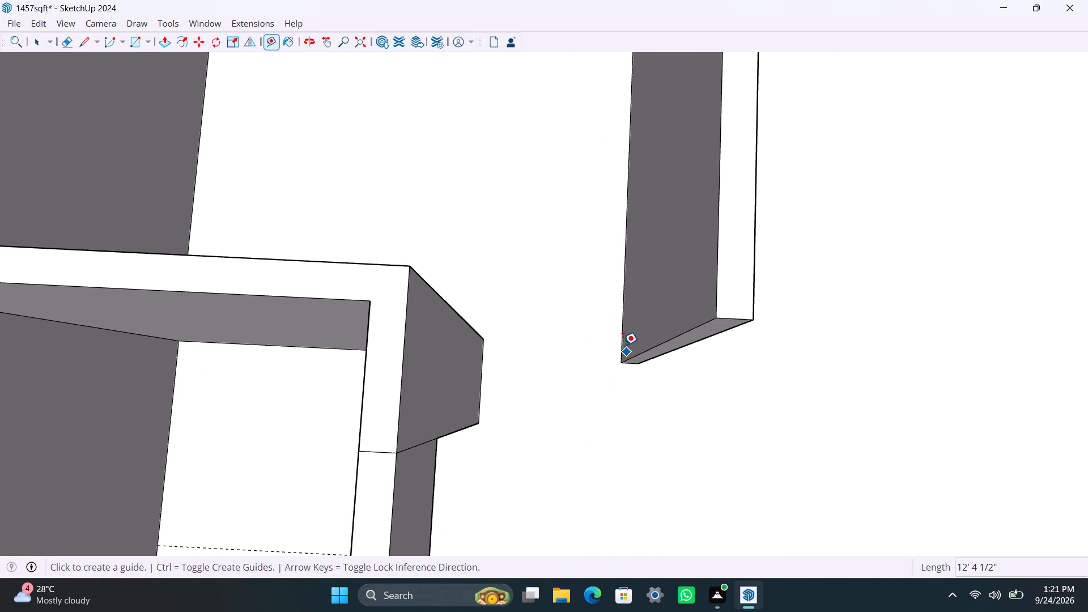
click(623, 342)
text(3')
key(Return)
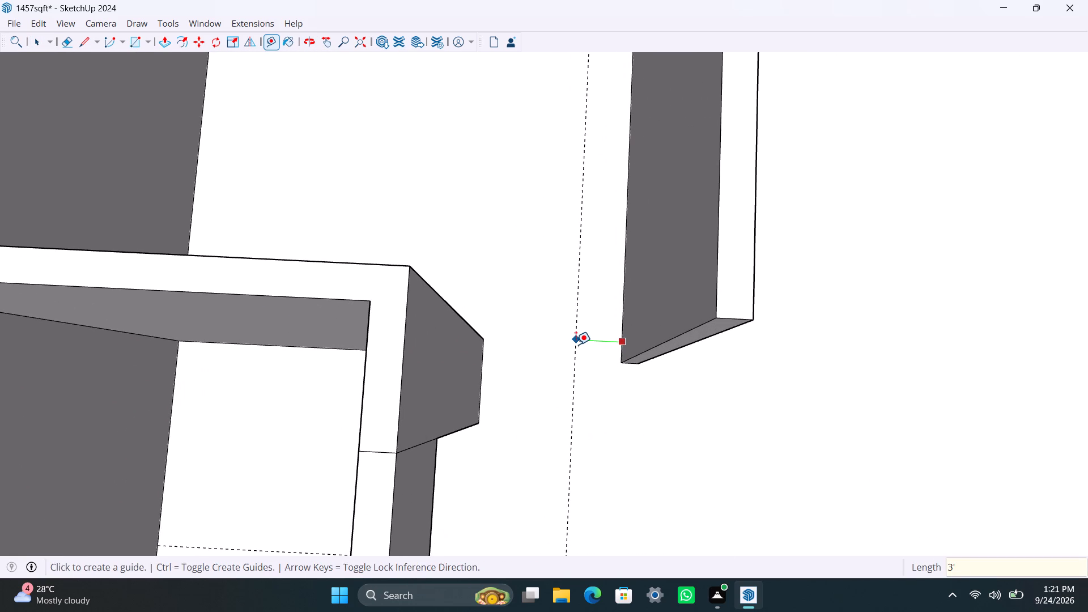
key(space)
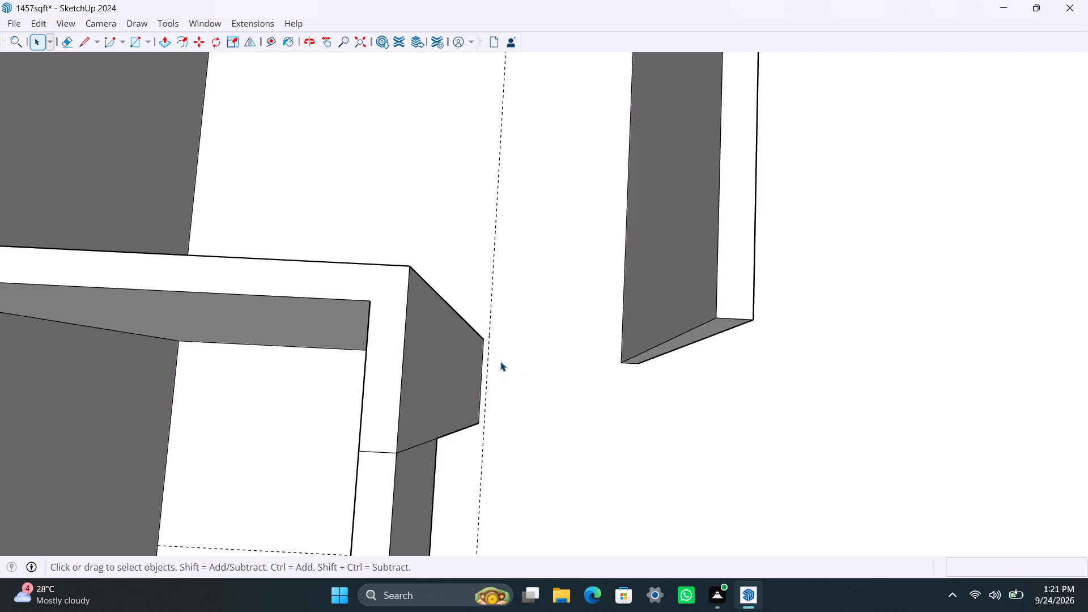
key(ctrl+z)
Place a guide 3' from the base edge of the middle room's wall corner, toward the new partition.
key(t)
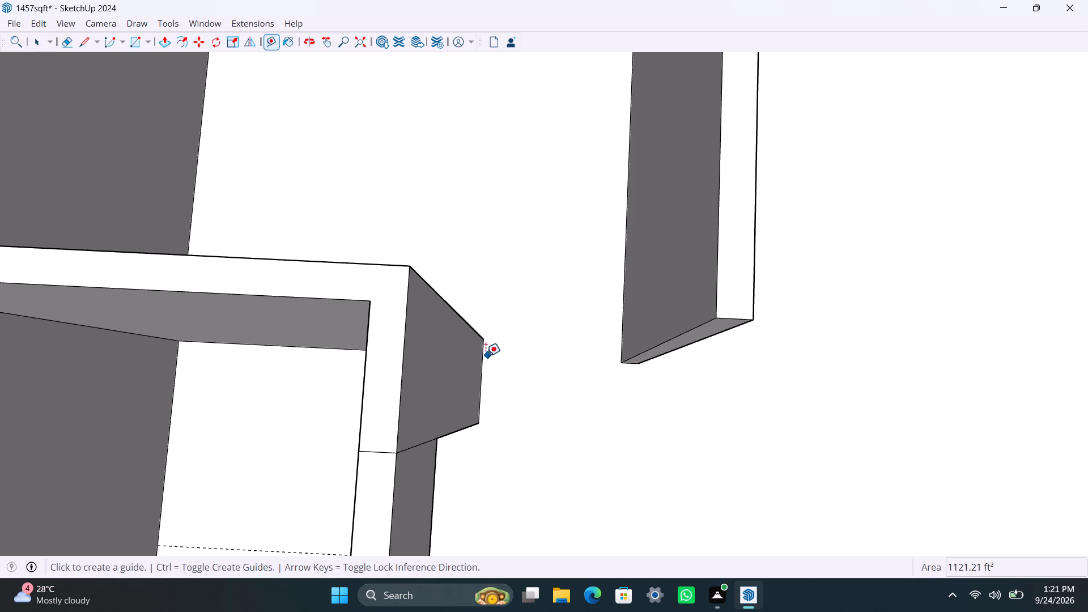
click(482, 356)
text(3')
key(Return)
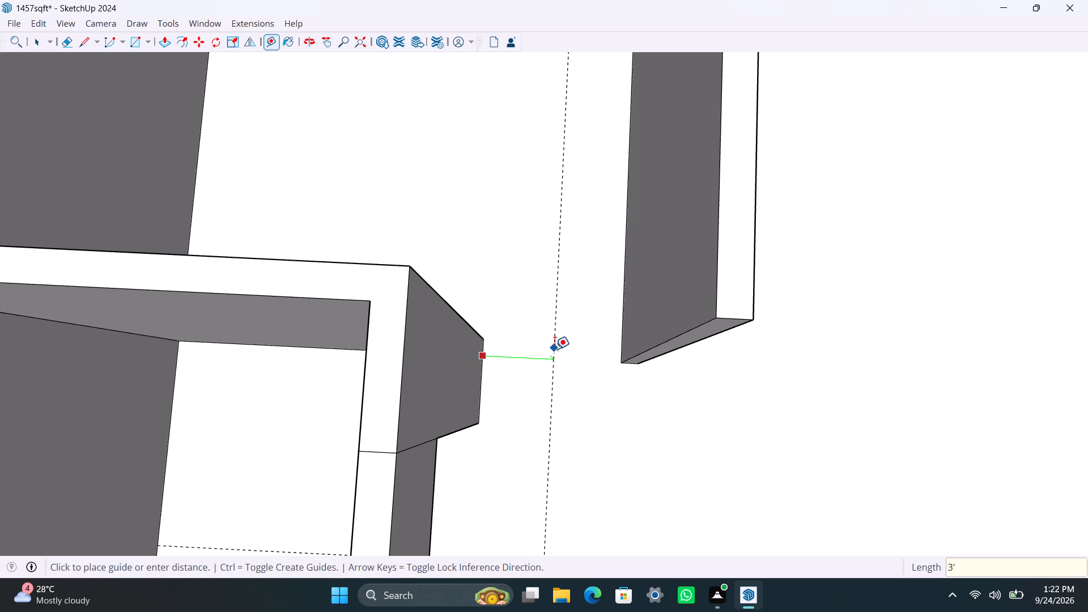
key(space)
Copy the vertical edge at the new partition's free end 4.5" along its face on the middle room's side.
scroll(589, 388, up, 1)
middle_drag(617, 384, 728, 396)
scroll(685, 386, up, 1)
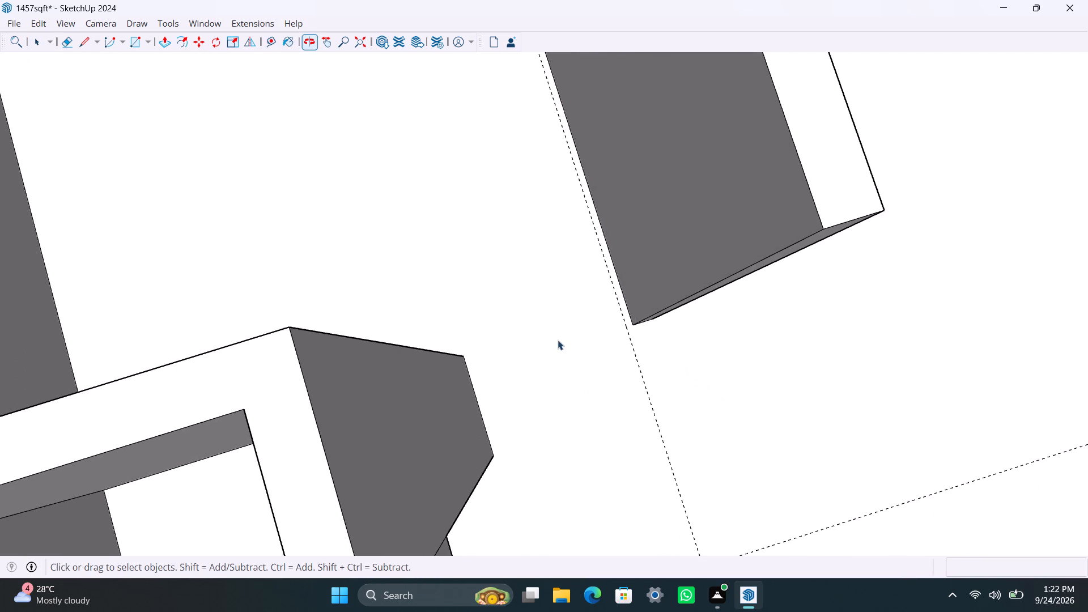
scroll(643, 323, up, 3)
click(644, 319)
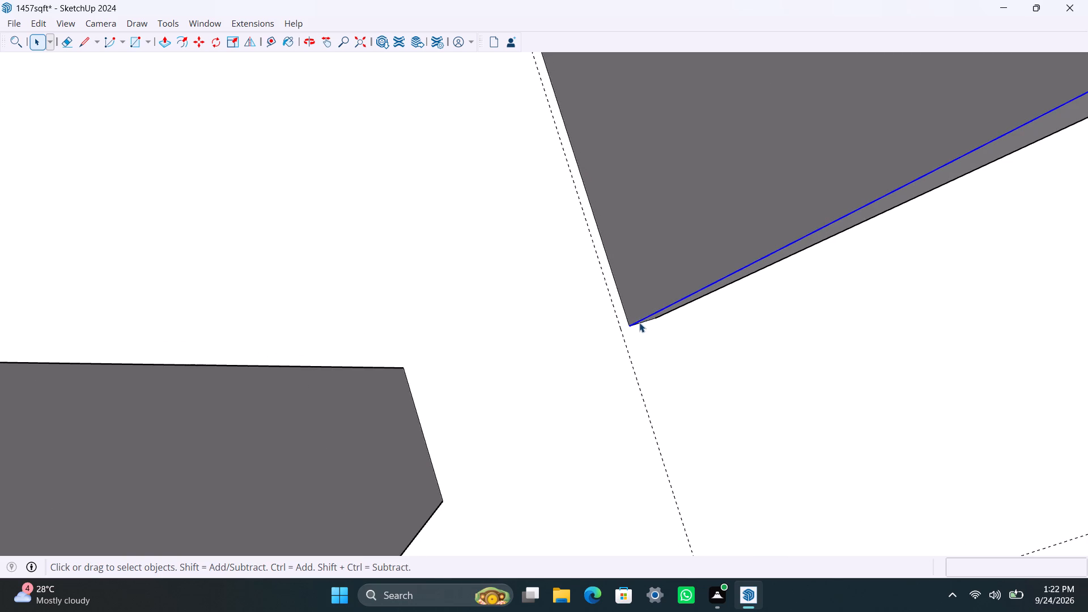
key(m)
click(635, 326)
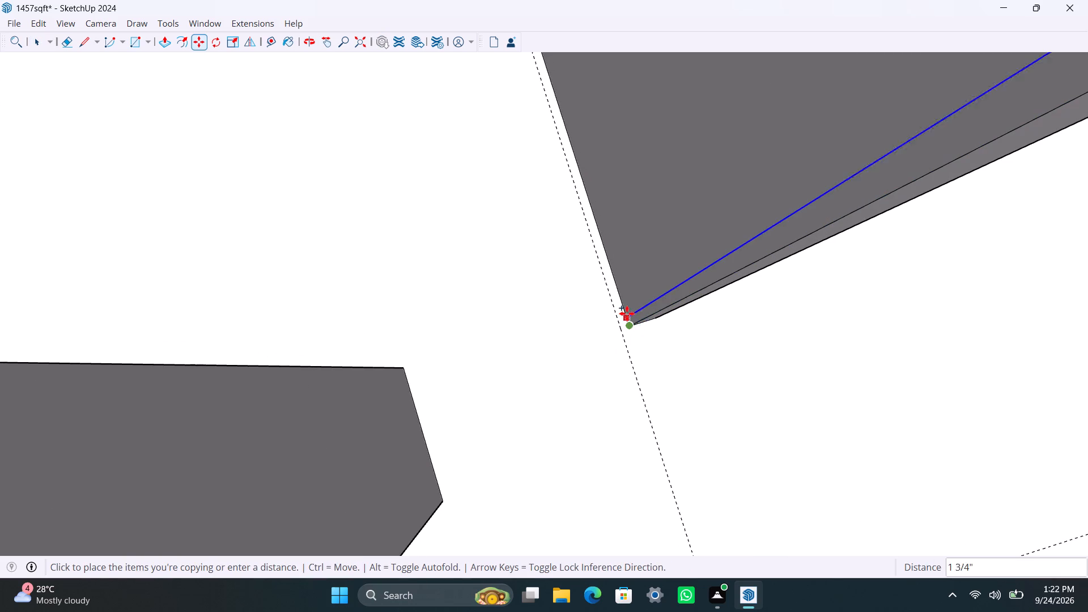
text(4.5")
key(Return)
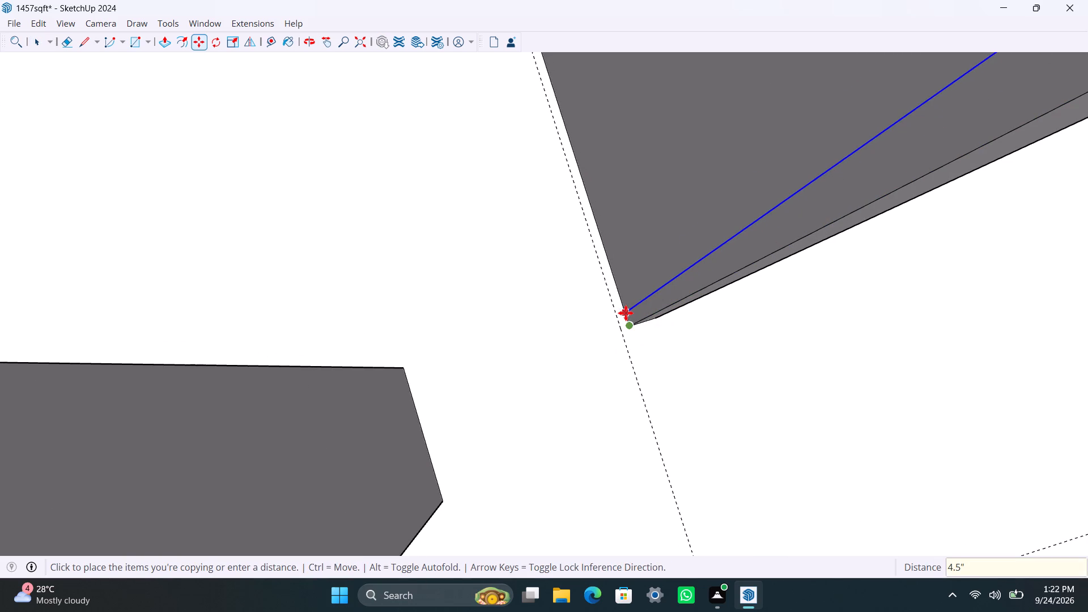
Pull the 4.5" strip at the partition's free end out to the guide as a door return.
key(space)
click(644, 314)
key(p)
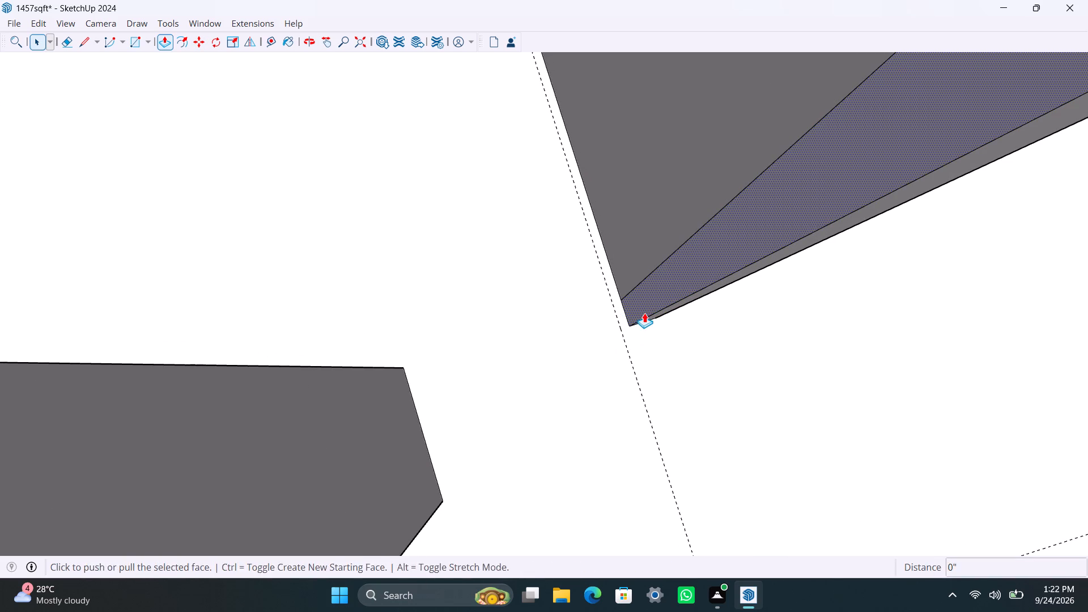
drag(645, 313, 635, 367)
key(space)
Copy the top edge of the door return's face 3' down that face.
scroll(635, 393, down, 2)
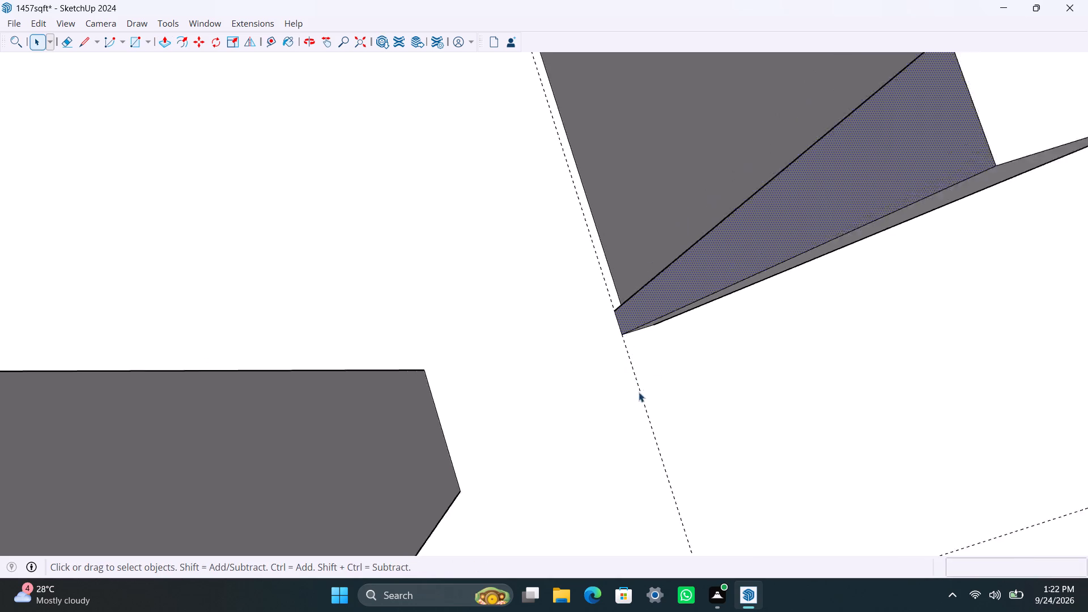
scroll(639, 392, down, 6)
middle_drag(692, 376, 594, 338)
scroll(698, 334, up, 3)
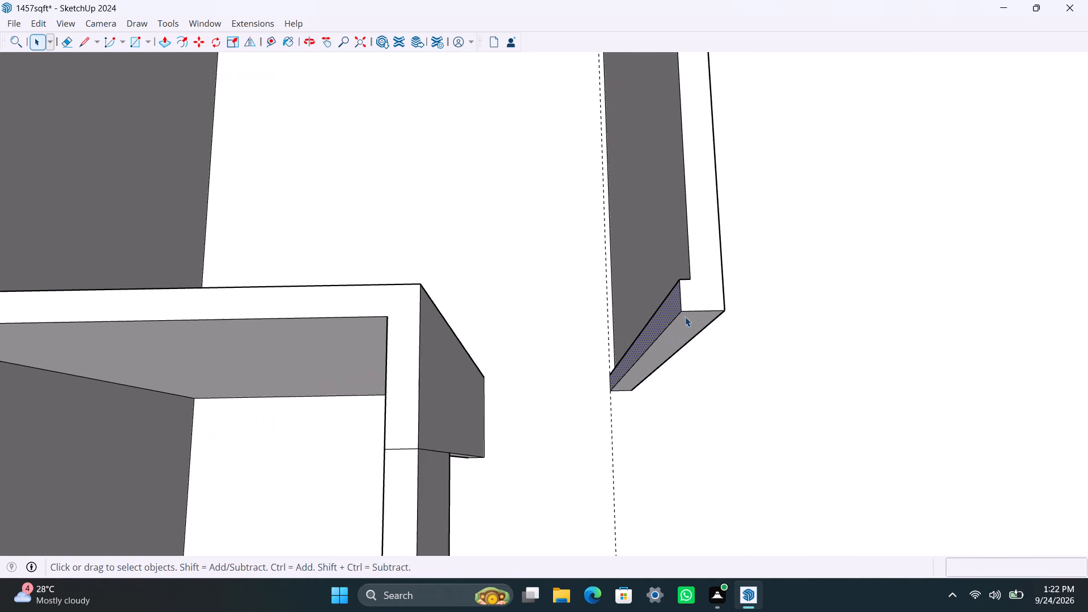
scroll(685, 317, up, 4)
click(681, 292)
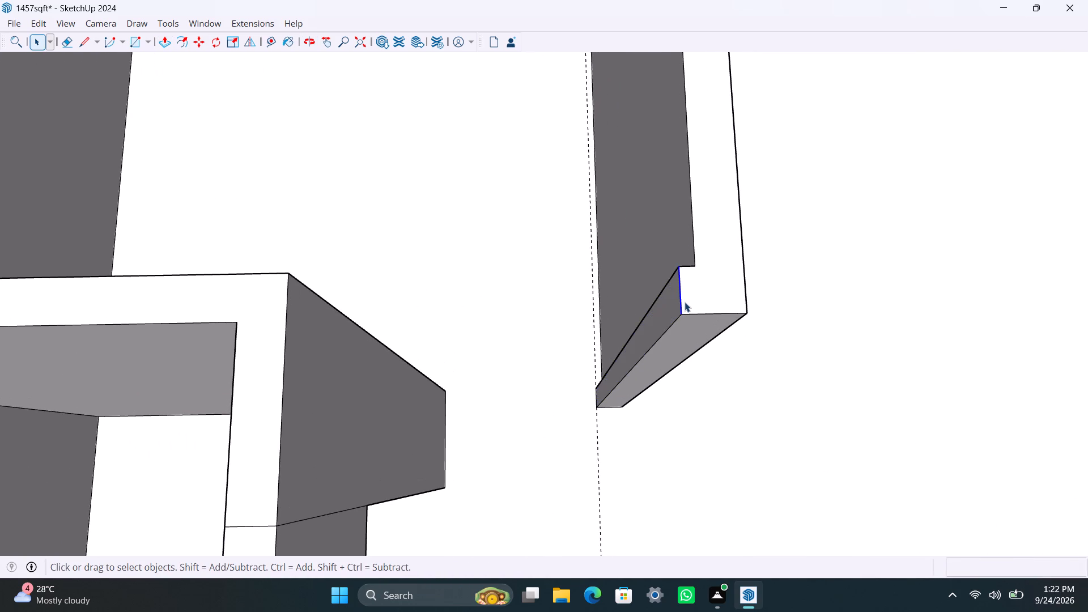
key(m)
drag(679, 315, 675, 320)
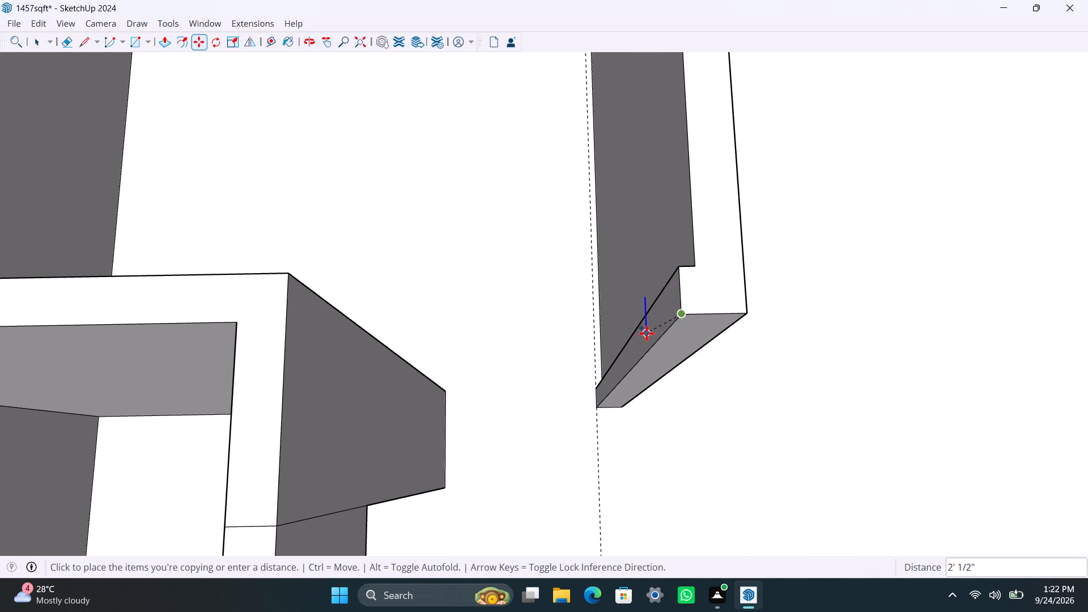
text(3')
key(Return)
key(space)
Pull the upper 3' of the return face 3' across to the middle room's wall as a door header, and save the file.
click(656, 331)
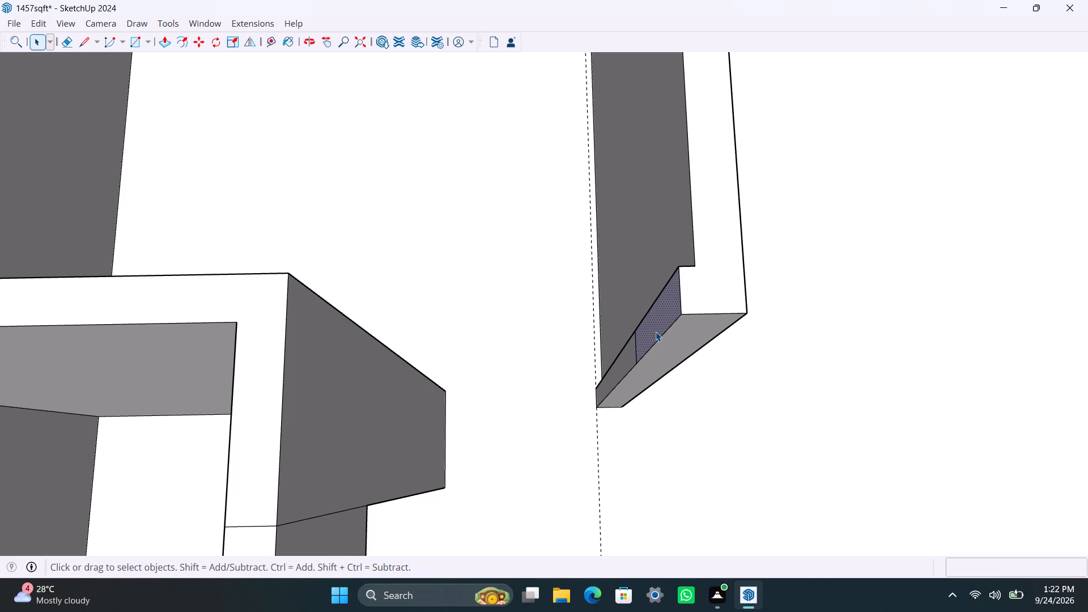
key(p)
drag(656, 331, 305, 345)
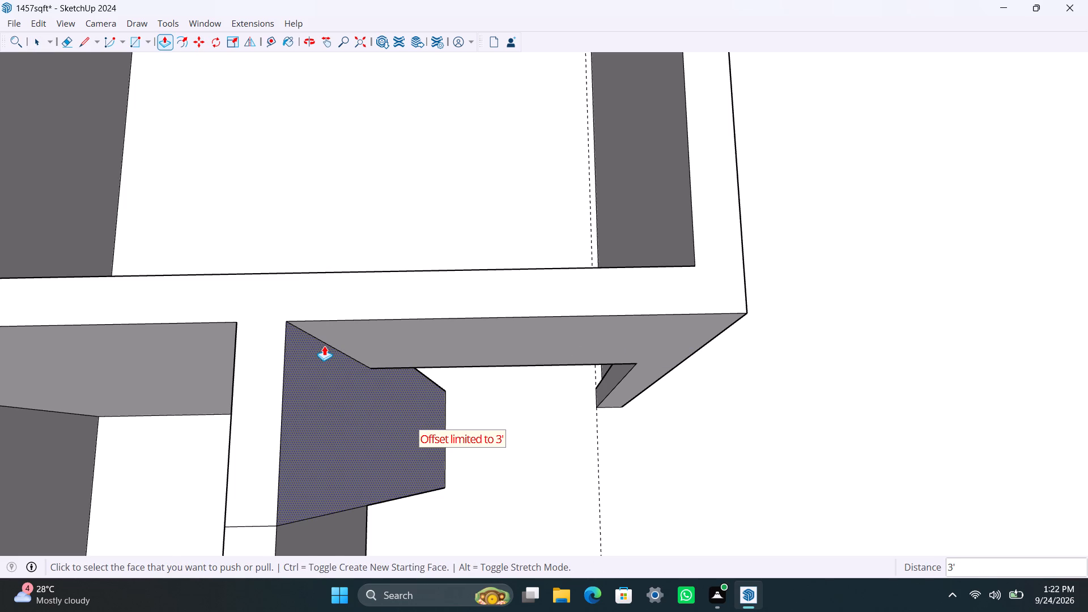
key(ctrl+s)
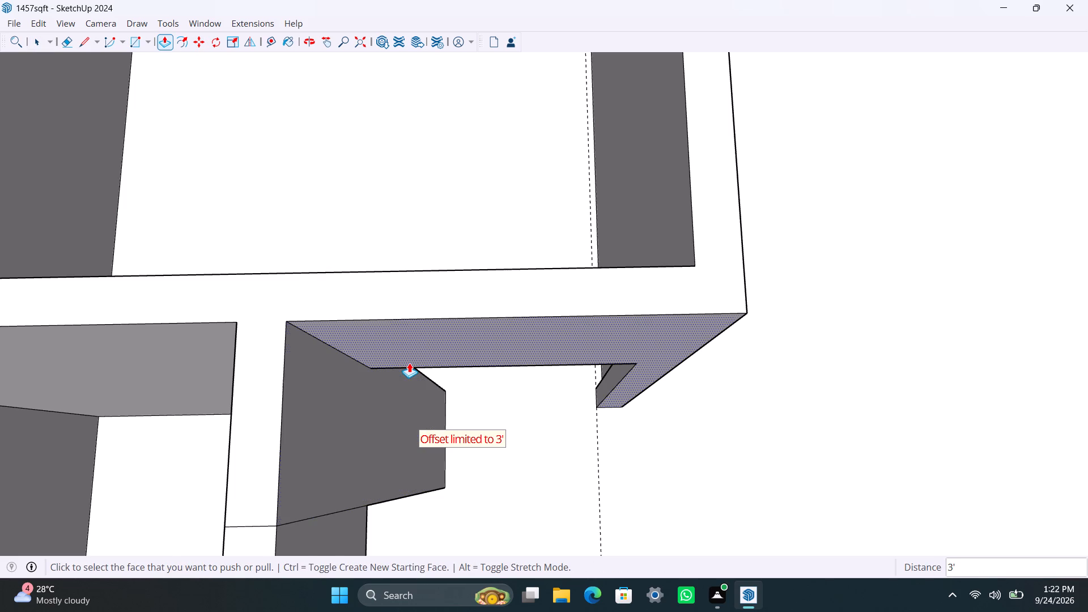
scroll(671, 356, down, 5)
key(space)
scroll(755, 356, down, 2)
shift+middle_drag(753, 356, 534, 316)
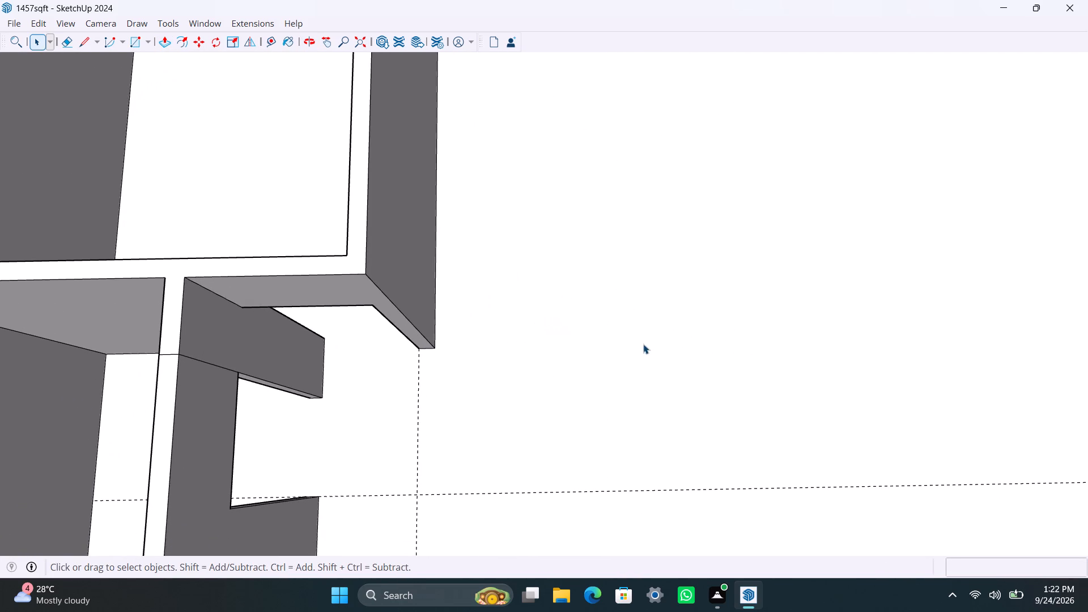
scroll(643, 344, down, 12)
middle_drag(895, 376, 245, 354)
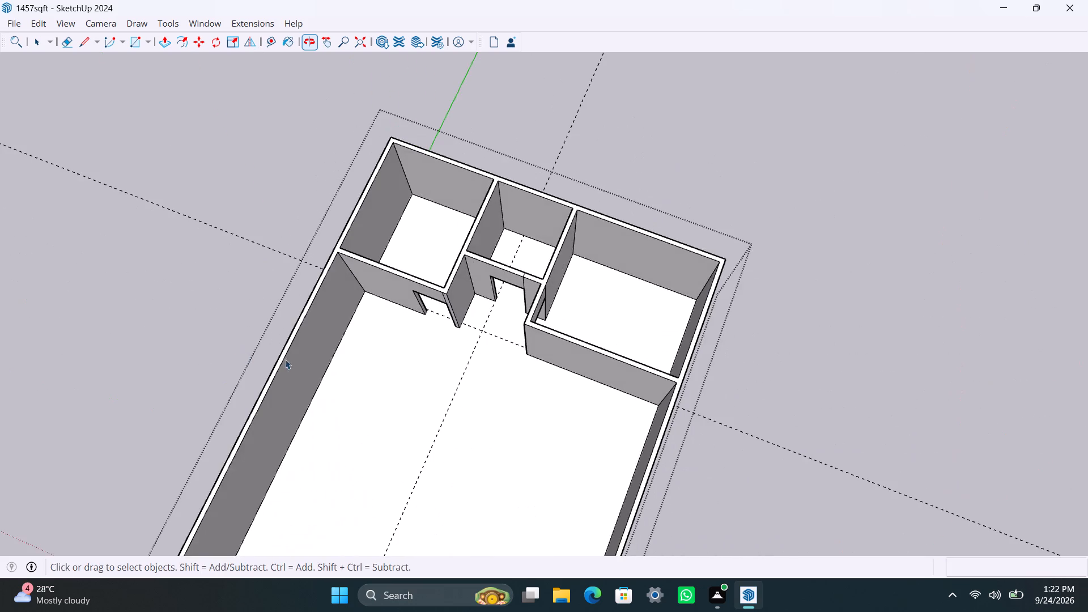
Copy the large open area's vertical corner edge at the first room's wall 11' along the long side wall.
scroll(440, 418, down, 3)
shift+middle_drag(520, 432, 624, 365)
scroll(503, 460, up, 2)
middle_drag(545, 489, 596, 482)
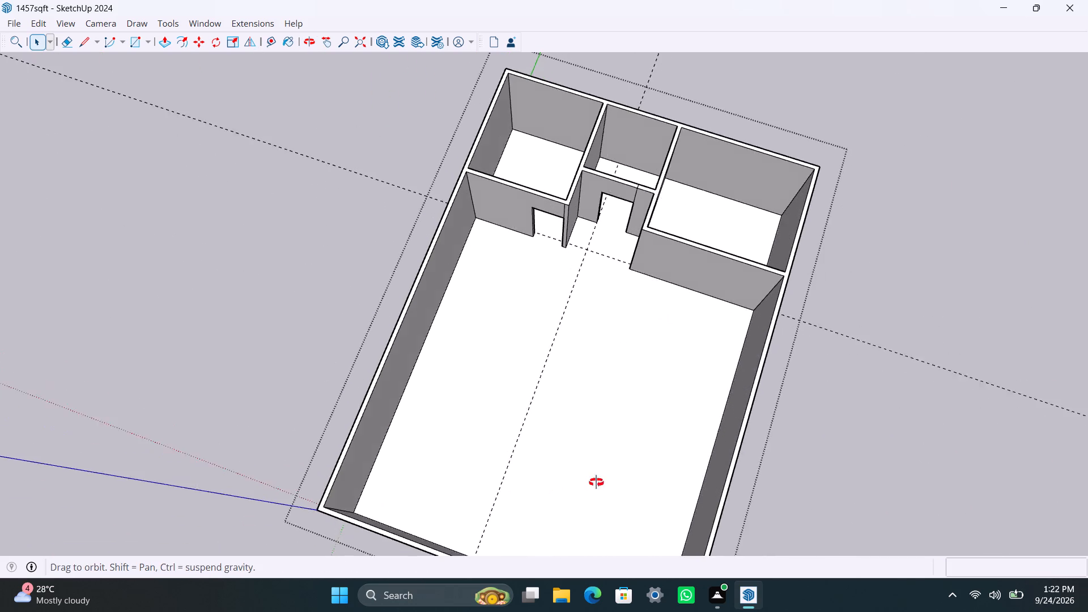
middle_drag(596, 482, 651, 464)
scroll(572, 414, down, 3)
shift+middle_drag(564, 420, 575, 395)
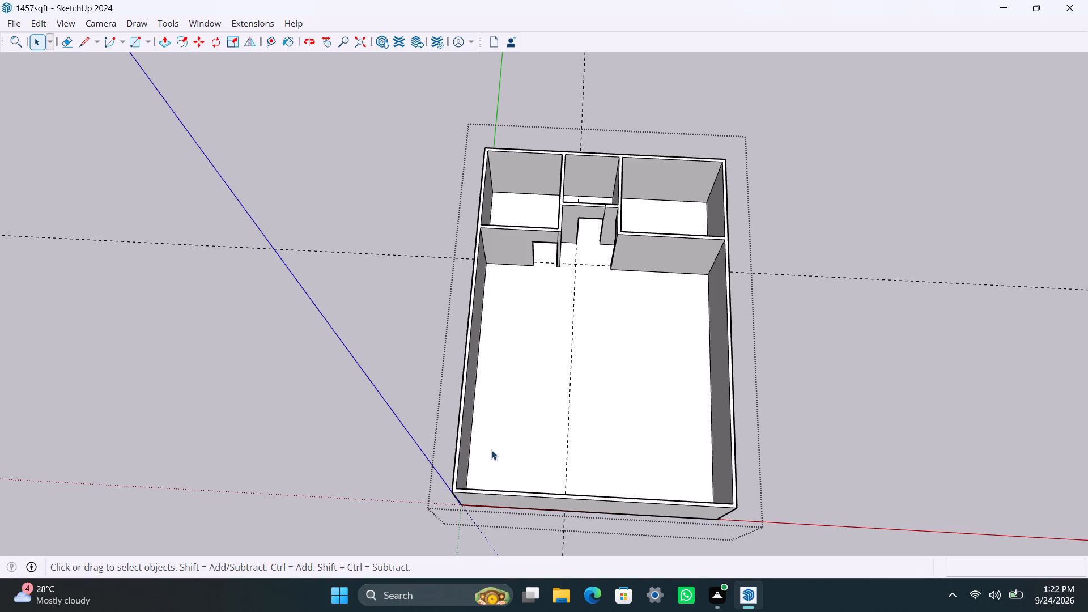
scroll(491, 447, down, 2)
scroll(502, 435, up, 2)
middle_drag(585, 429, 234, 464)
scroll(432, 377, up, 3)
middle_drag(686, 376, 548, 399)
scroll(531, 360, down, 3)
shift+middle_drag(531, 360, 579, 356)
scroll(450, 260, up, 1)
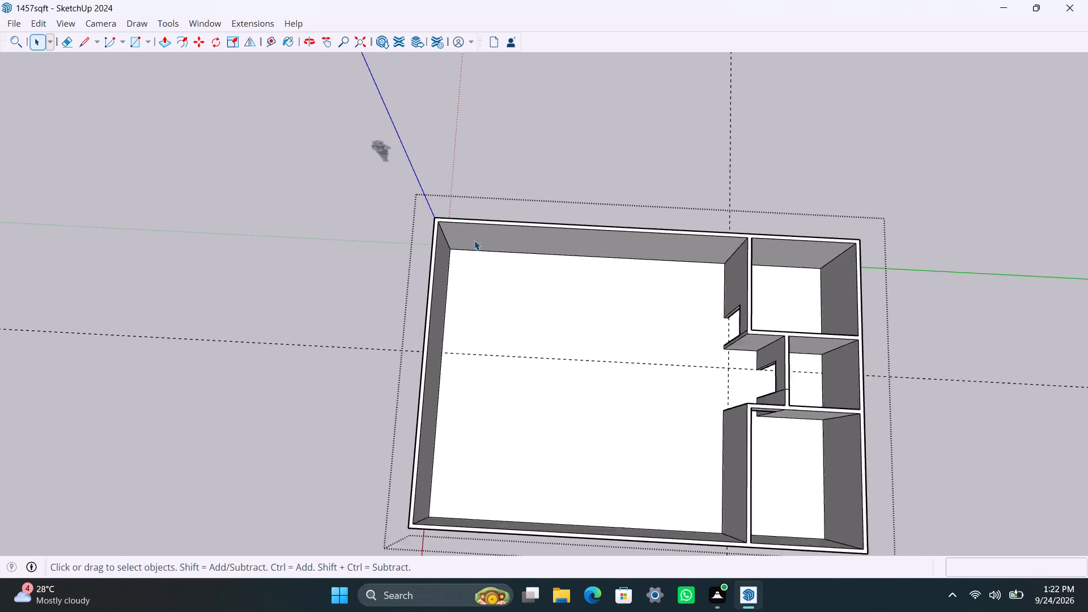
scroll(474, 240, up, 4)
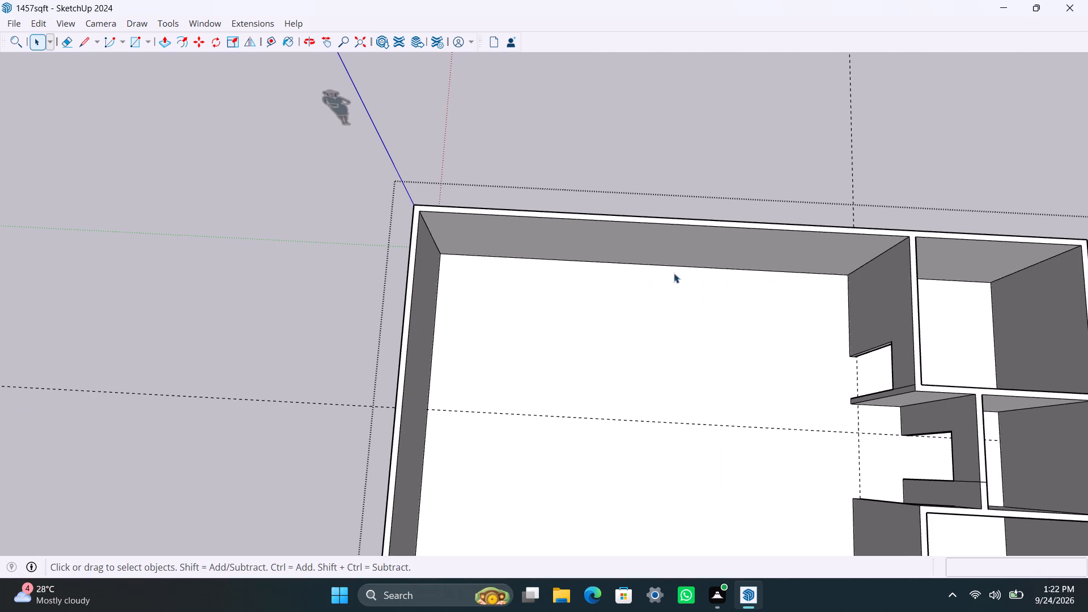
click(864, 267)
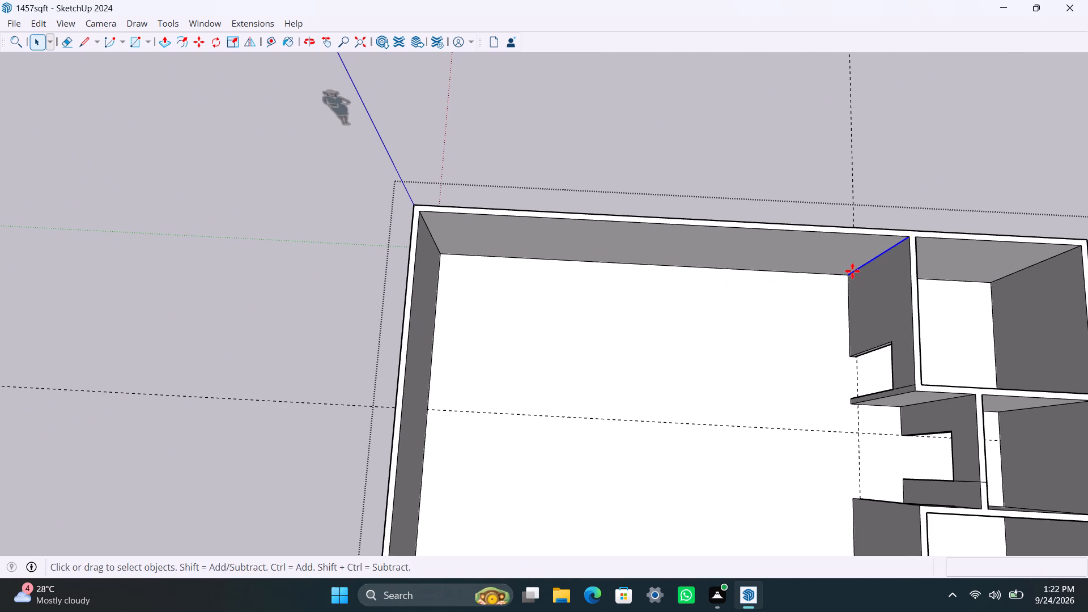
key(m)
click(850, 277)
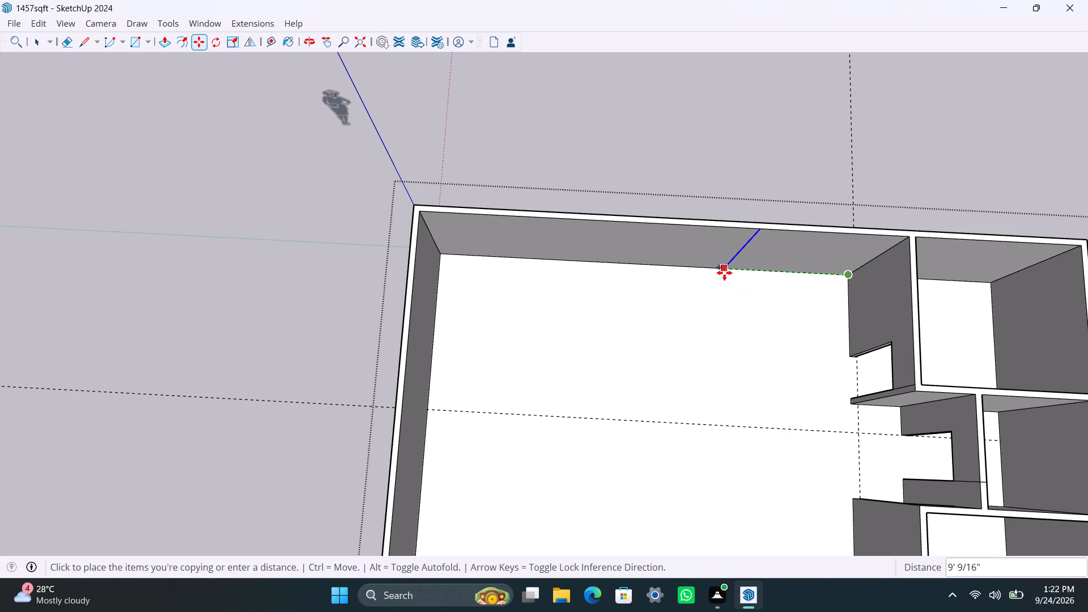
text(11')
key(Return)
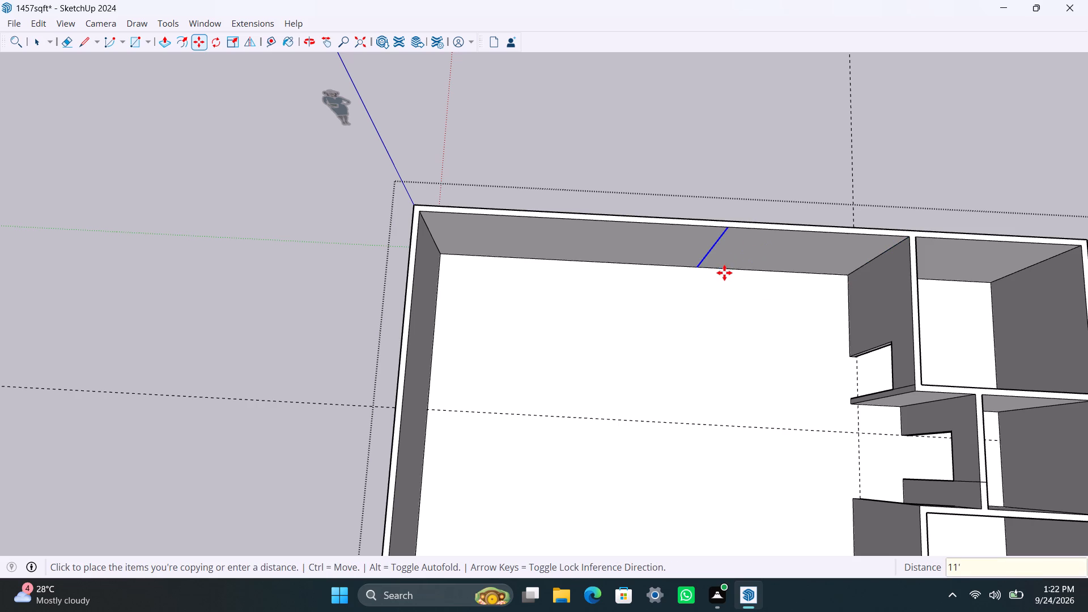
Copy the new vertical edge 4.5" further along the side wall to mark a partition thickness.
click(704, 263)
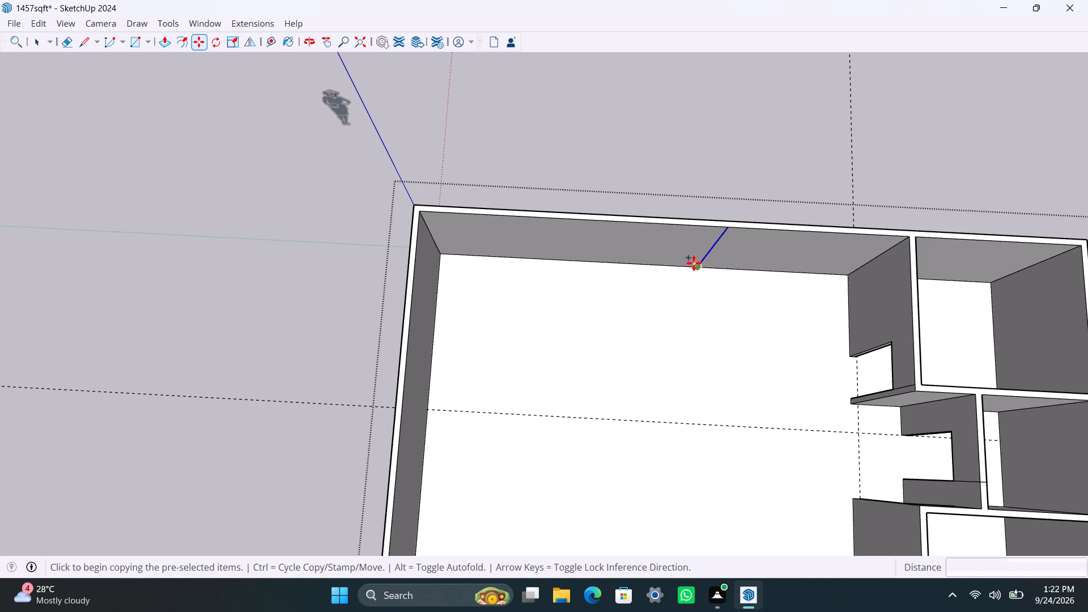
text(4.5")
key(Return)
key(space)
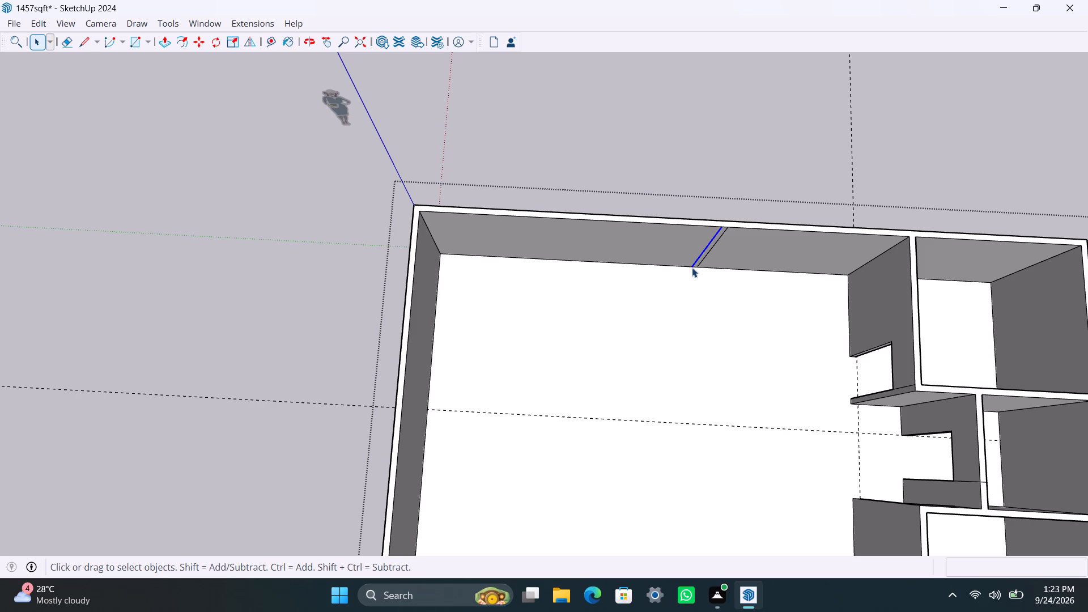
Copy the strip's outer vertical edge 13'8" further along the same side wall toward the origin corner.
key(m)
click(692, 267)
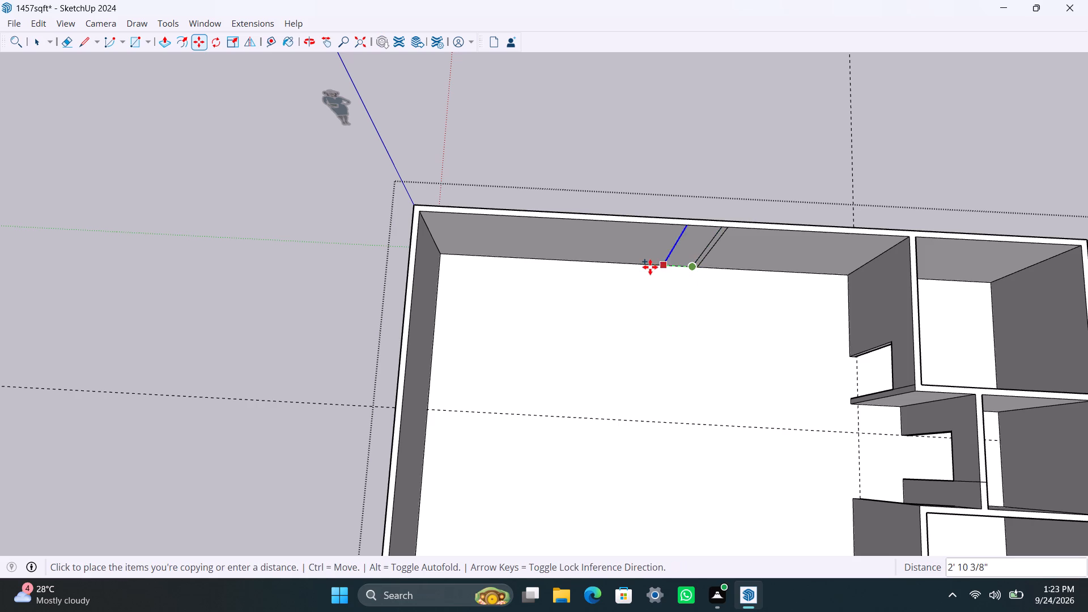
text(13'8")
key(Return)
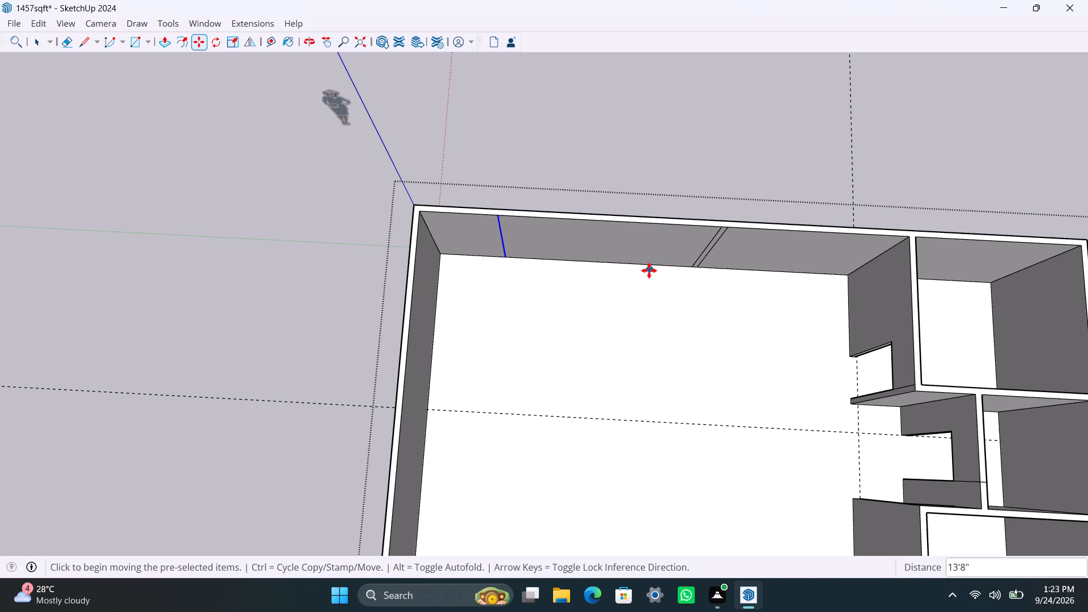
key(space)
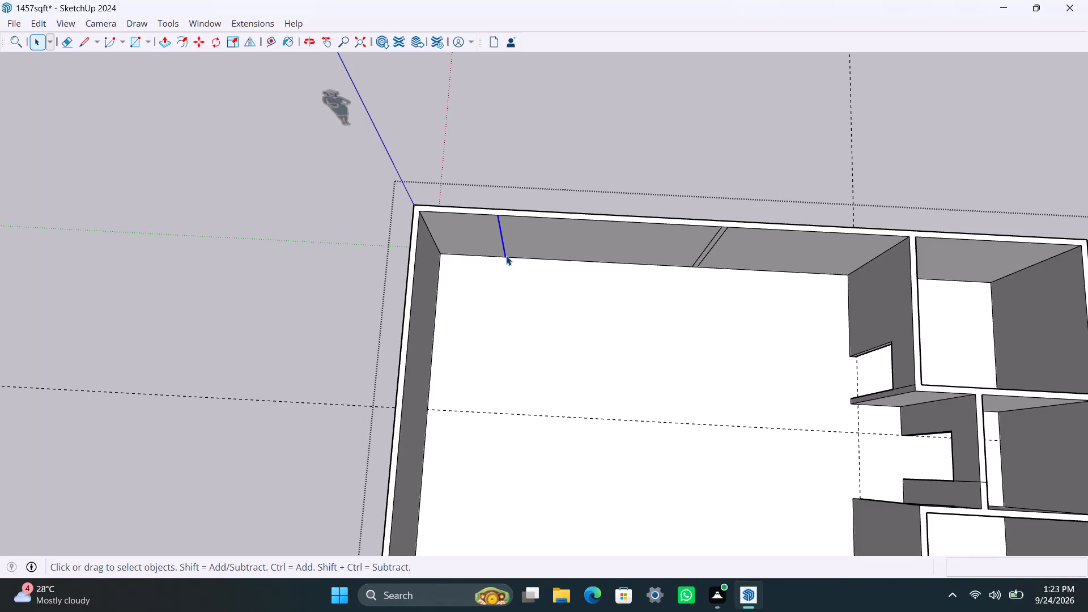
Copy the vertical edge nearest the origin corner 4.5" toward the end wall to mark the second partition thickness.
scroll(500, 282, down, 9)
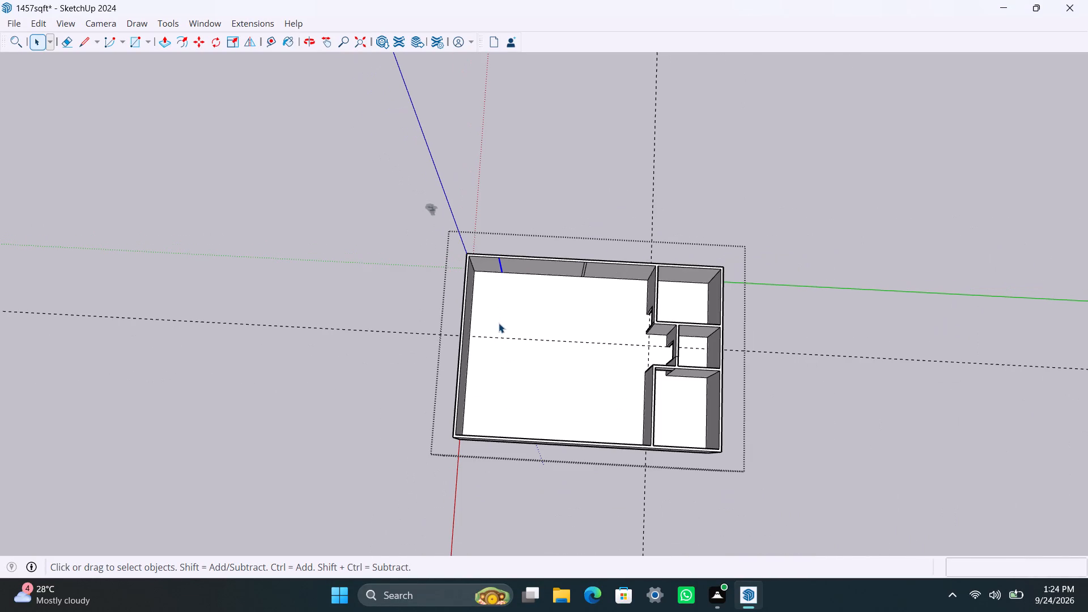
scroll(496, 309, up, 8)
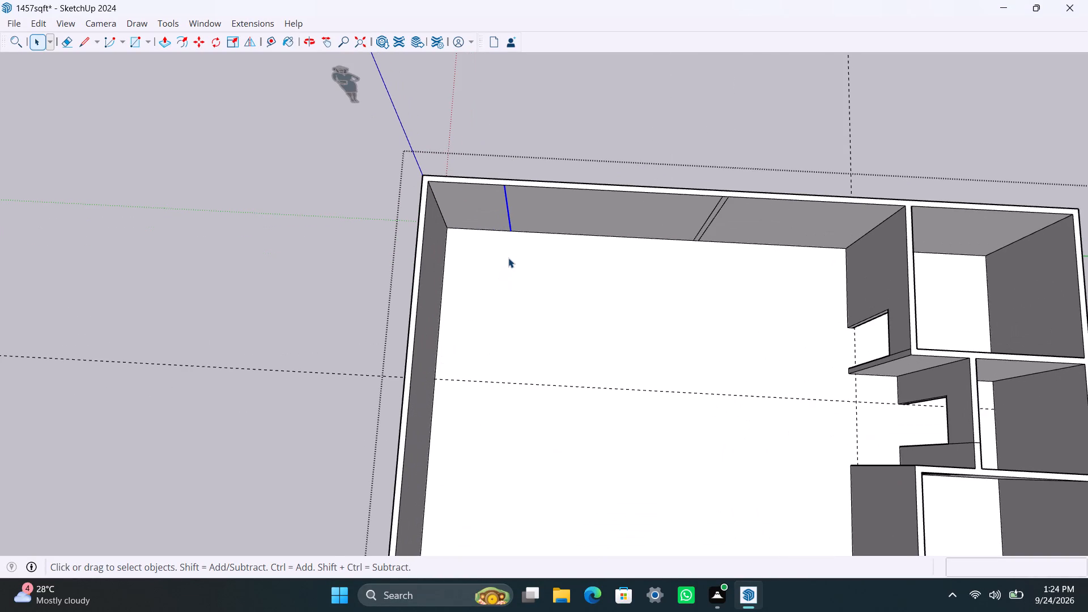
scroll(511, 249, up, 2)
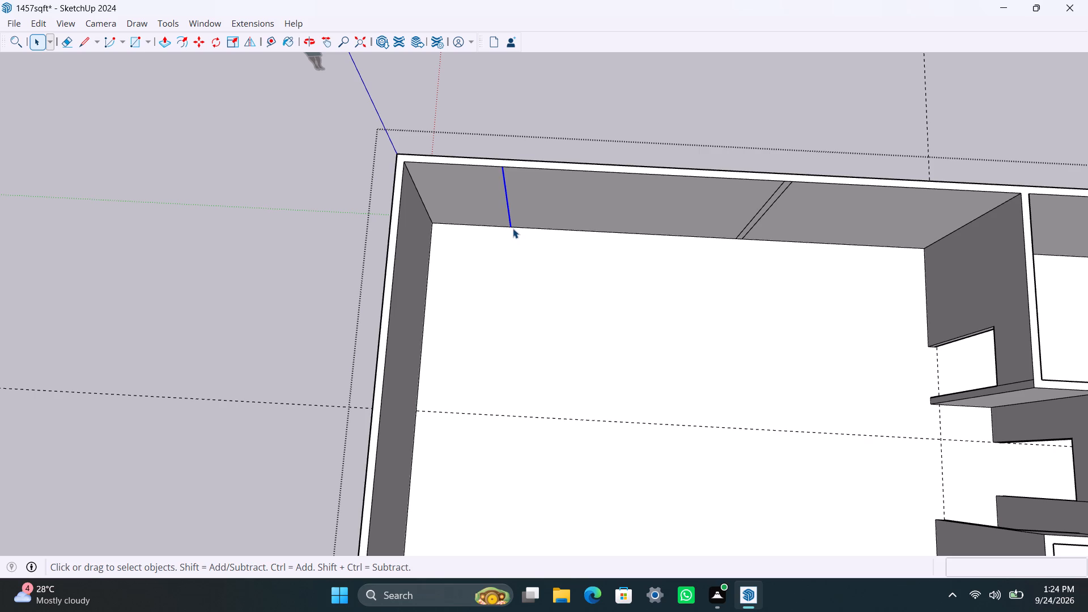
key(m)
click(511, 229)
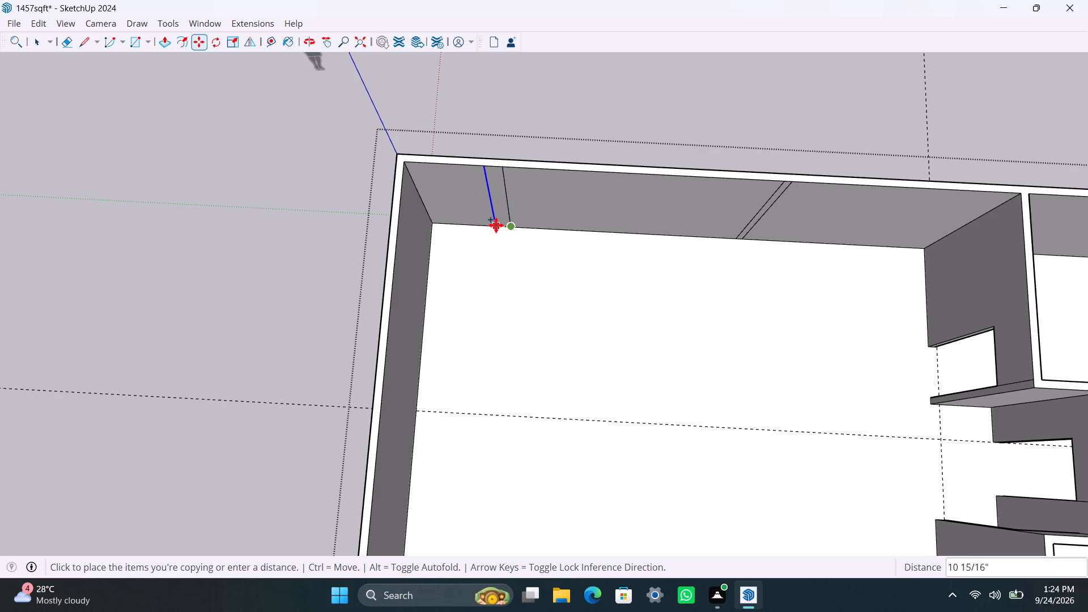
text(4.5")
key(Return)
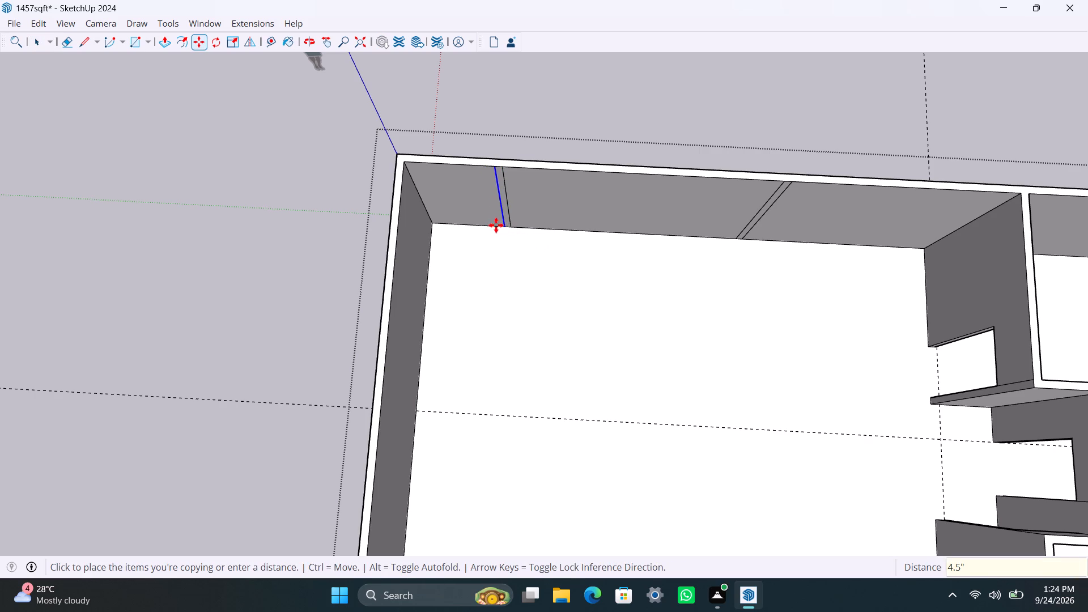
key(space)
Pull the 4.5" strip nearest the origin corner across the open area to the opposite long wall as a partition, and save the file.
scroll(506, 199, up, 3)
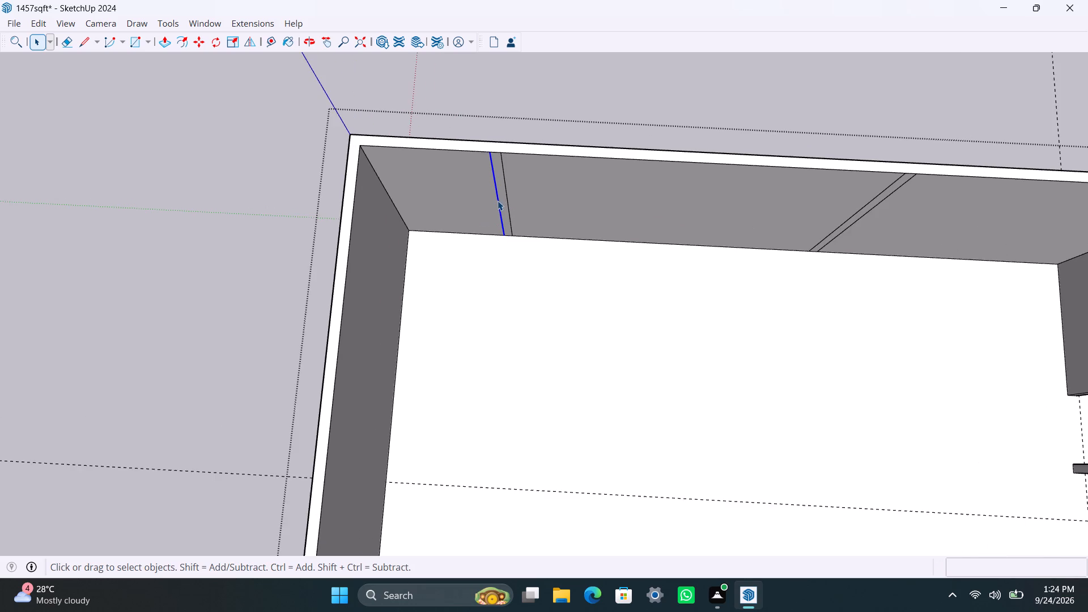
scroll(498, 200, up, 2)
click(504, 188)
key(p)
drag(504, 188, 507, 207)
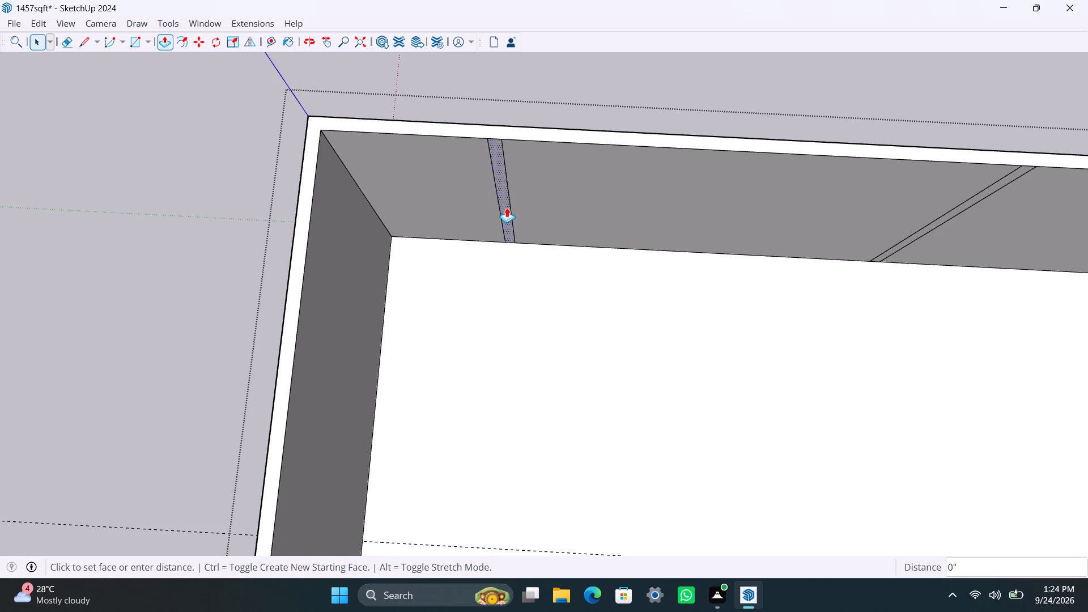
drag(507, 207, 526, 404)
scroll(525, 417, down, 9)
shift+middle_drag(506, 462, 506, 457)
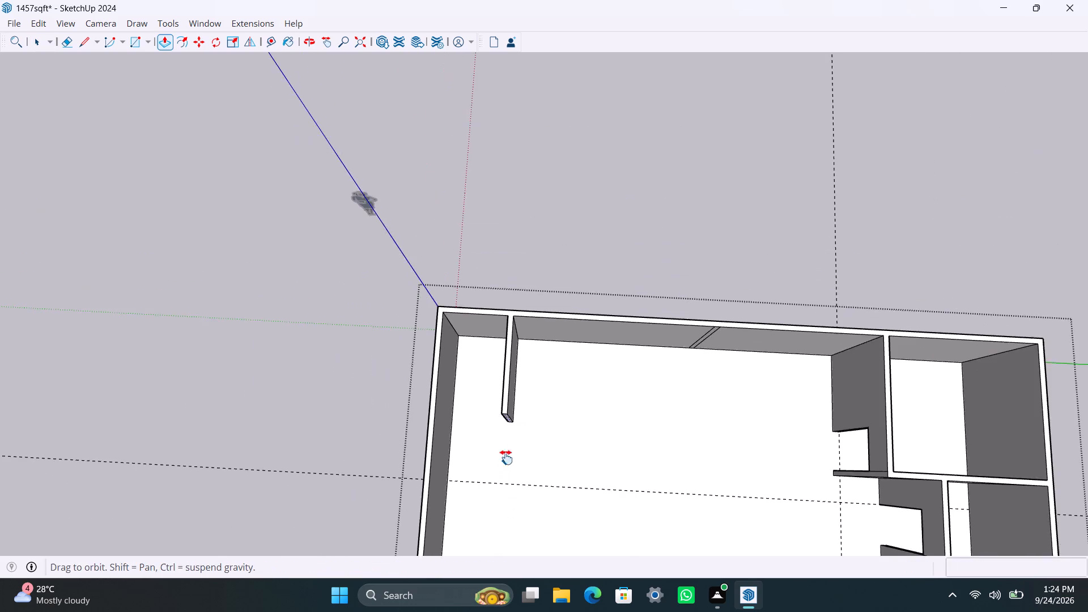
shift+middle_drag(506, 457, 525, 124)
drag(530, 72, 535, 337)
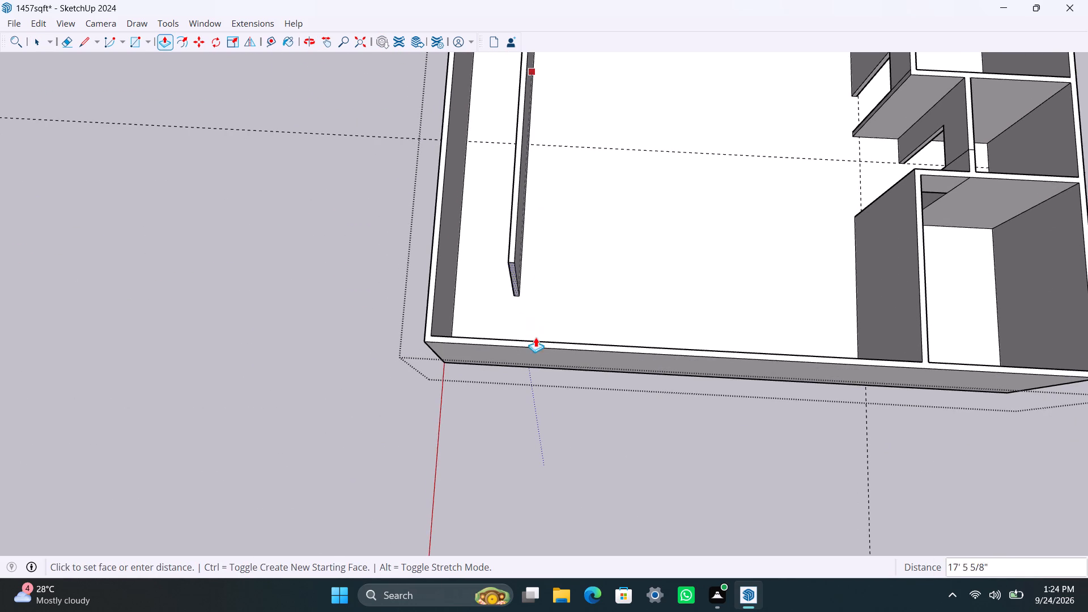
drag(535, 337, 525, 337)
scroll(545, 314, up, 3)
middle_drag(550, 315, 430, 341)
scroll(474, 314, up, 5)
drag(487, 295, 500, 380)
key(ctrl+s)
key(space)
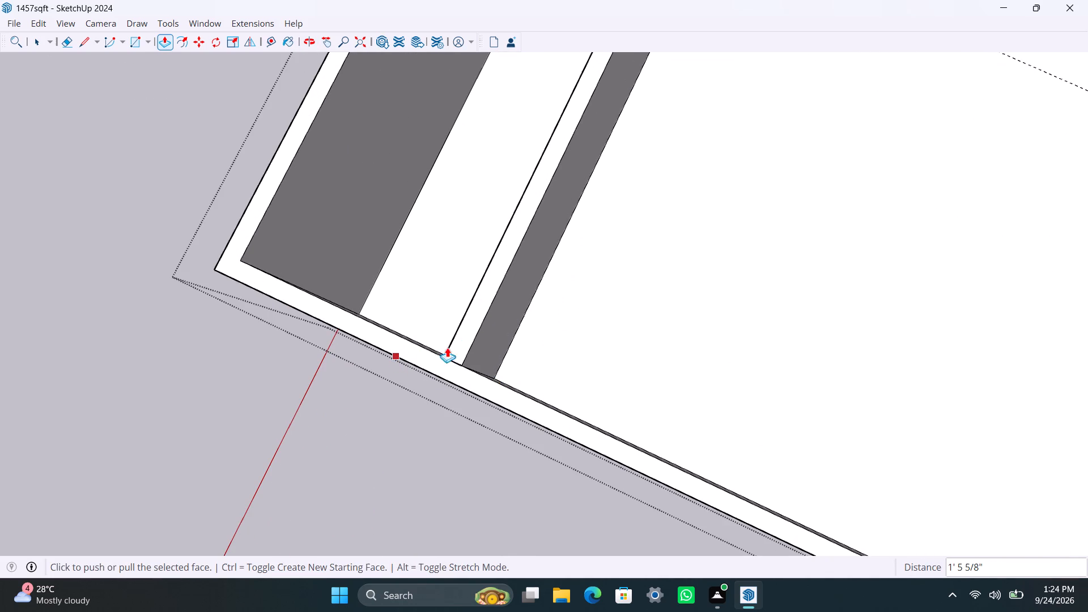
Delete the leftover edge where the new partition's top meets the opposite long wall.
scroll(504, 359, up, 8)
scroll(369, 381, up, 4)
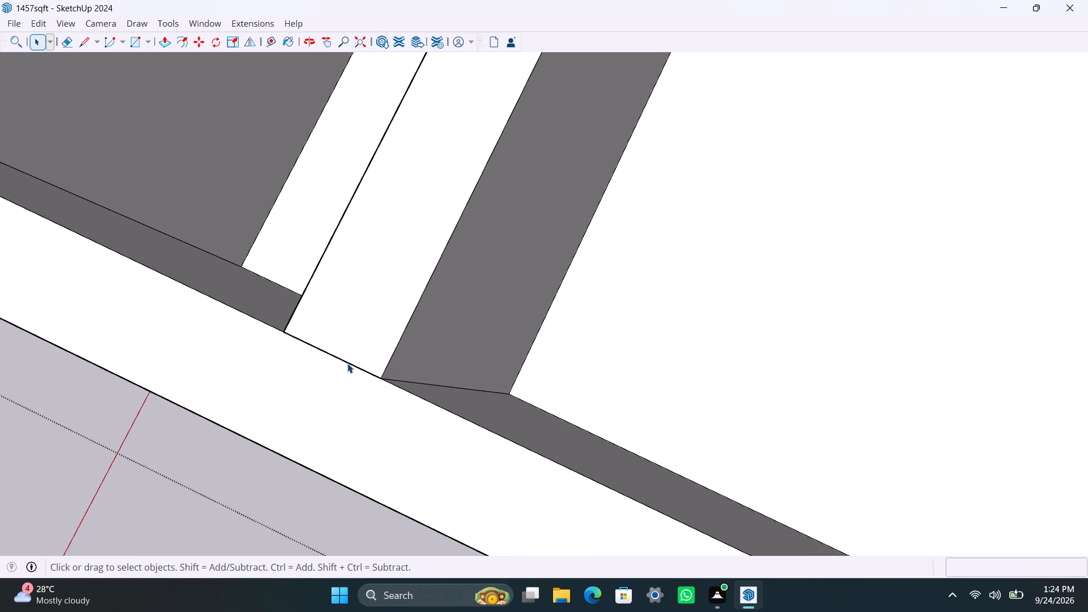
scroll(347, 363, up, 2)
click(347, 364)
click(347, 364)
key(Delete)
Push the end wall's outer face in front of the new partition inward by the 4 1/2" wall thickness.
scroll(362, 322, down, 5)
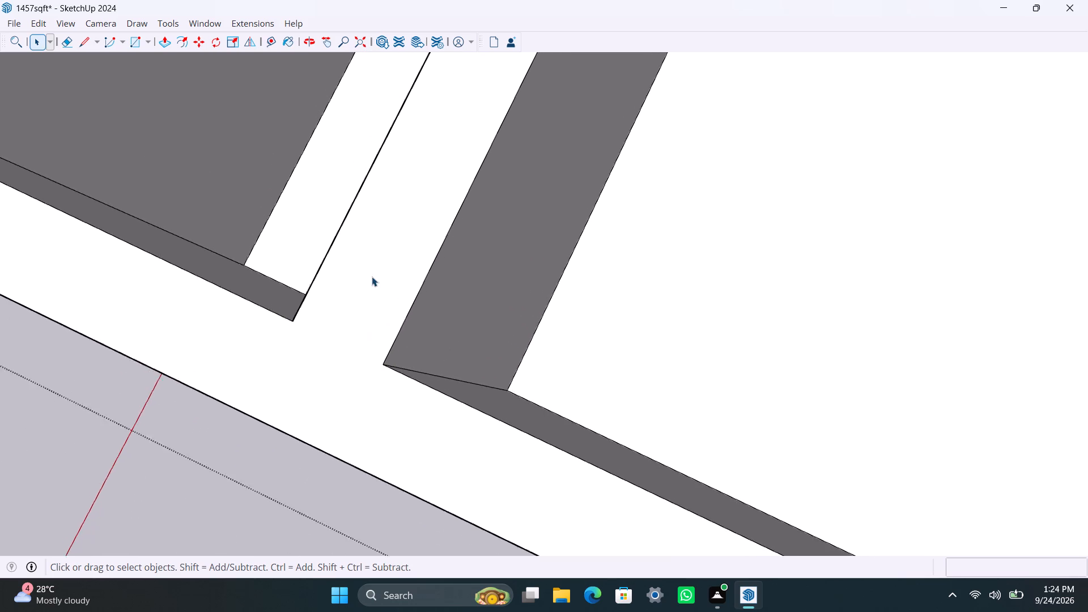
scroll(372, 277, down, 19)
scroll(372, 284, down, 4)
shift+middle_drag(359, 300, 502, 336)
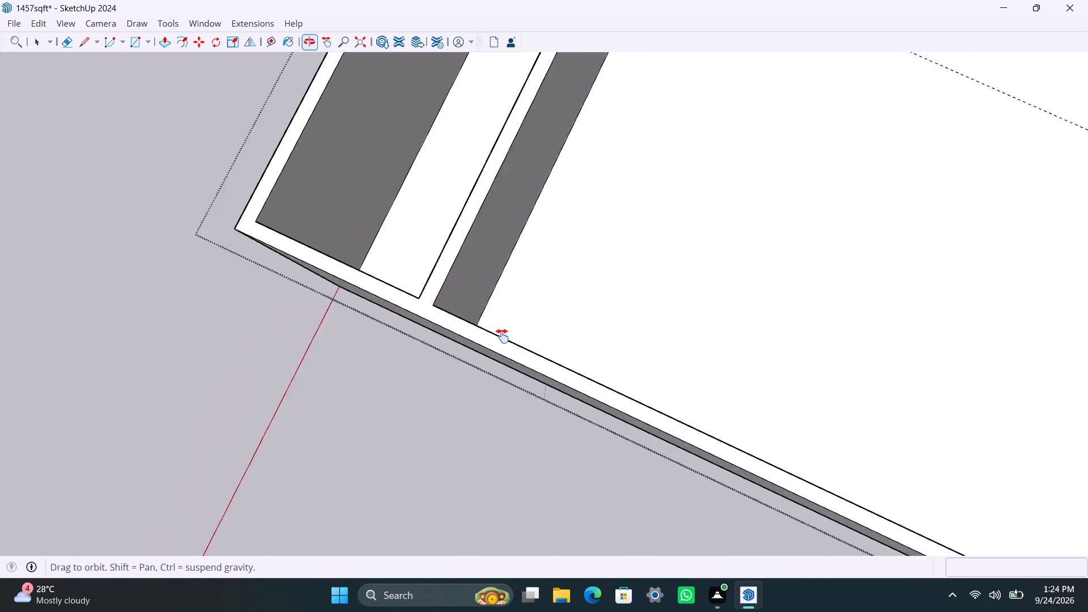
shift+middle_drag(502, 336, 625, 372)
scroll(626, 351, down, 11)
middle_drag(584, 309, 949, 299)
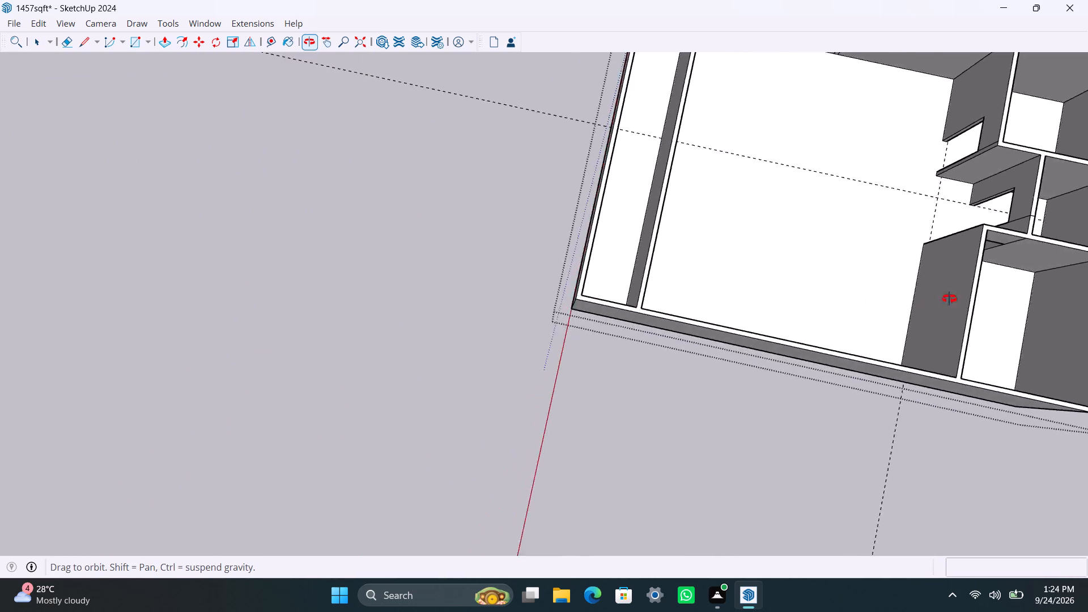
middle_drag(949, 299, 996, 275)
scroll(544, 338, down, 4)
middle_drag(426, 373, 669, 339)
scroll(490, 299, up, 3)
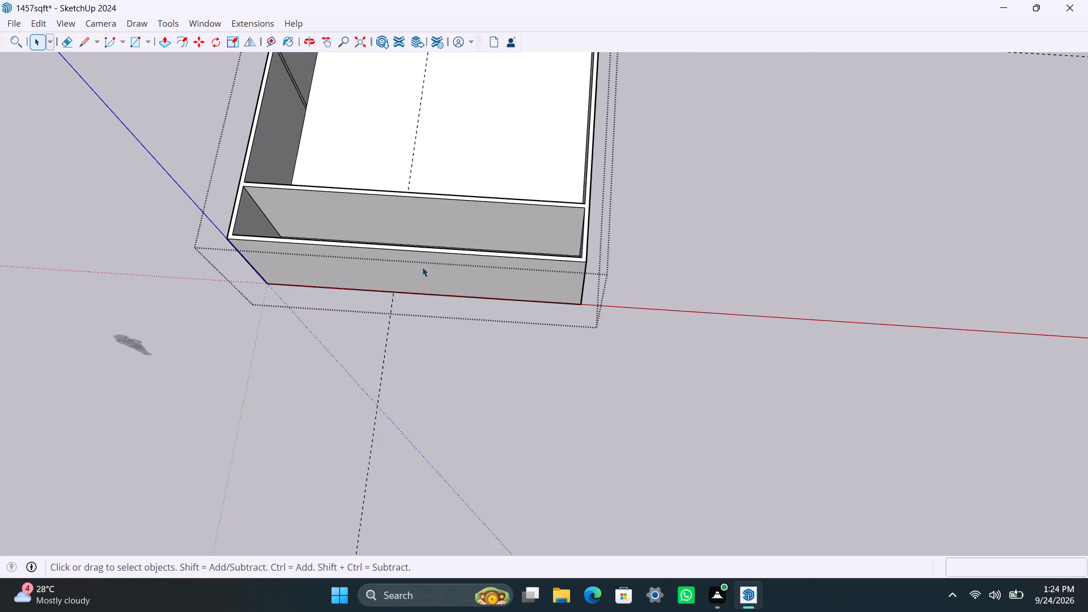
click(420, 267)
click(419, 267)
key(p)
drag(419, 267, 420, 252)
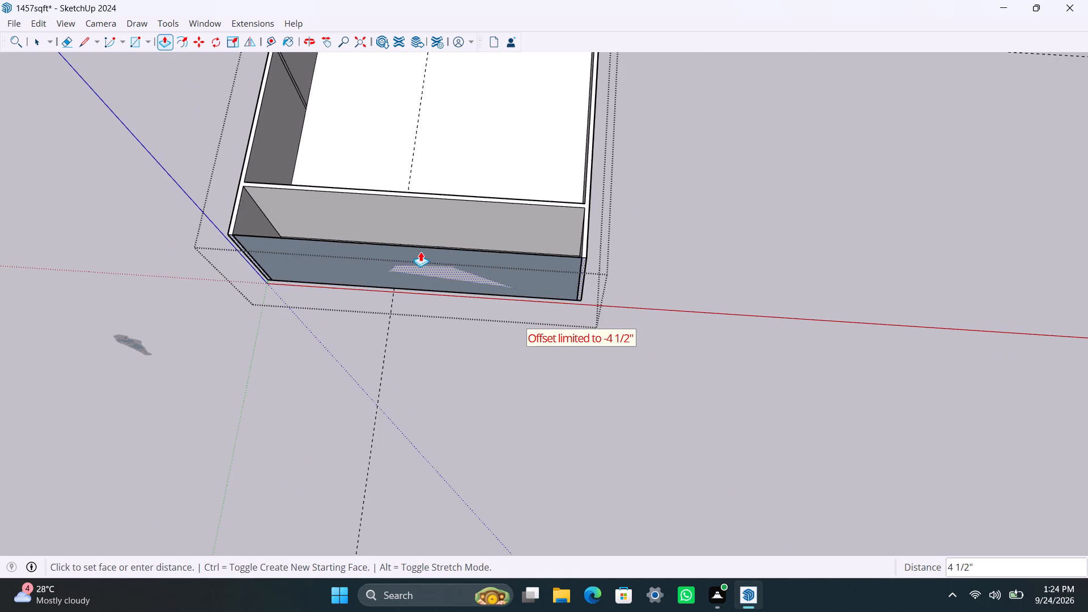
drag(420, 252, 421, 252)
drag(440, 261, 446, 251)
key(space)
Delete the end wall's leftover face and its remaining top edge to open up that side.
click(444, 258)
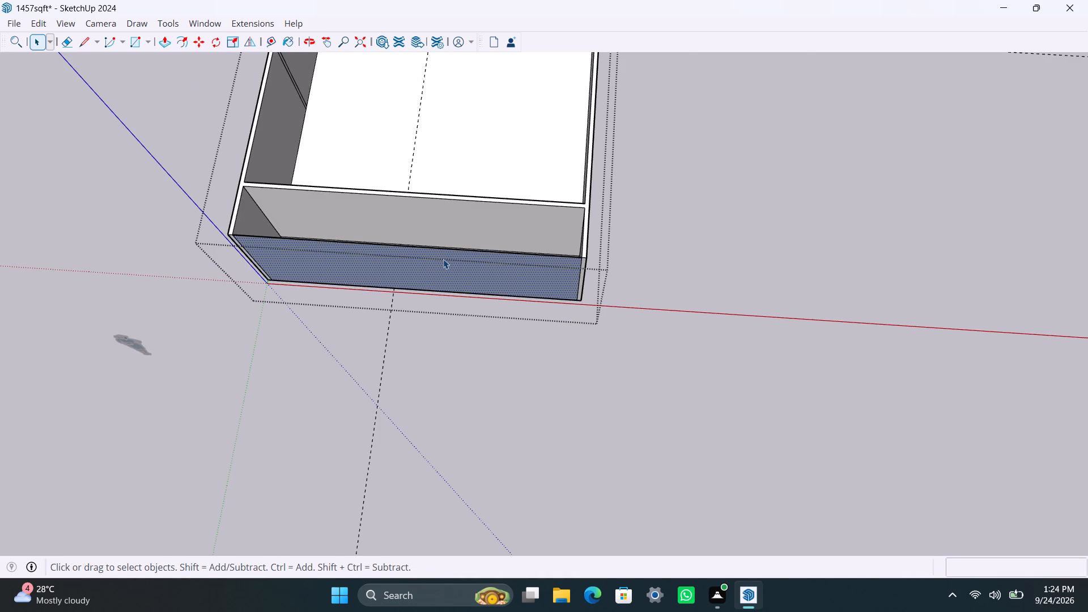
key(Delete)
click(416, 246)
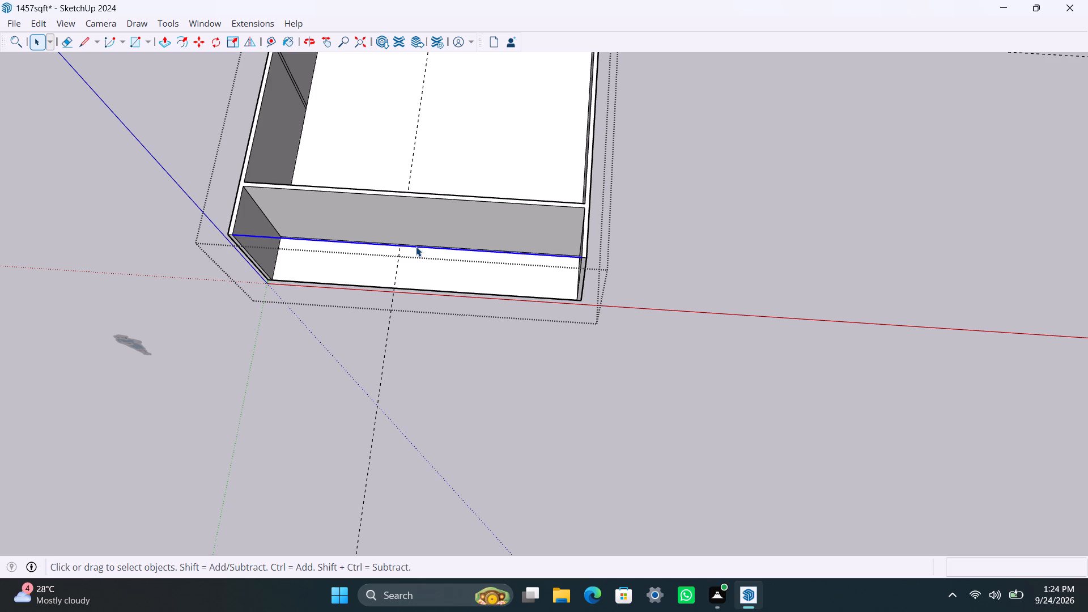
key(Delete)
Push the end face of the long wall farther from the origin back 4'5" to the new partition.
scroll(573, 293, up, 6)
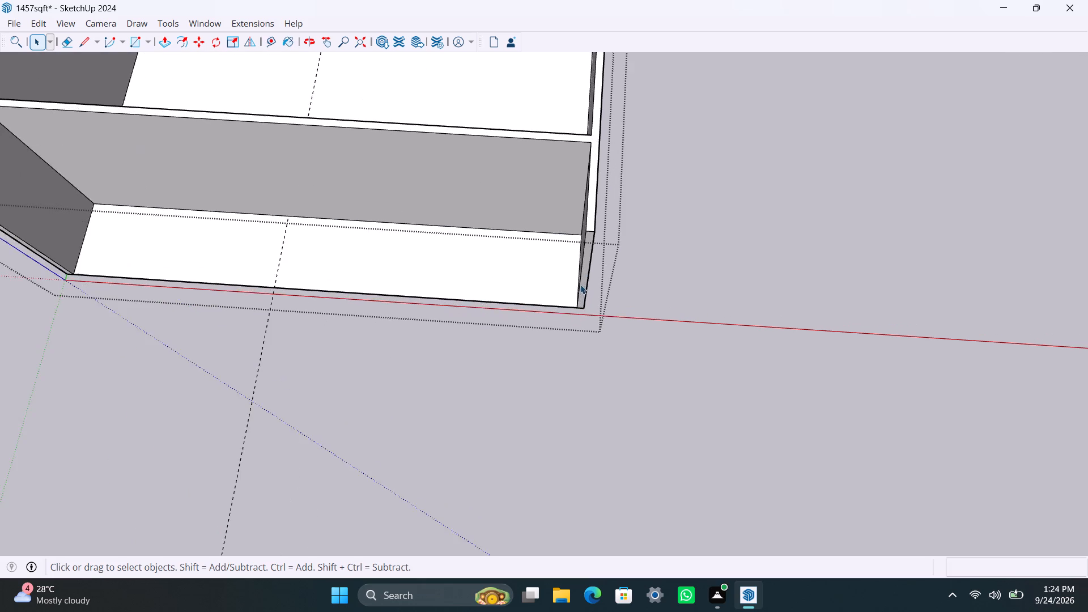
scroll(580, 284, up, 2)
click(586, 265)
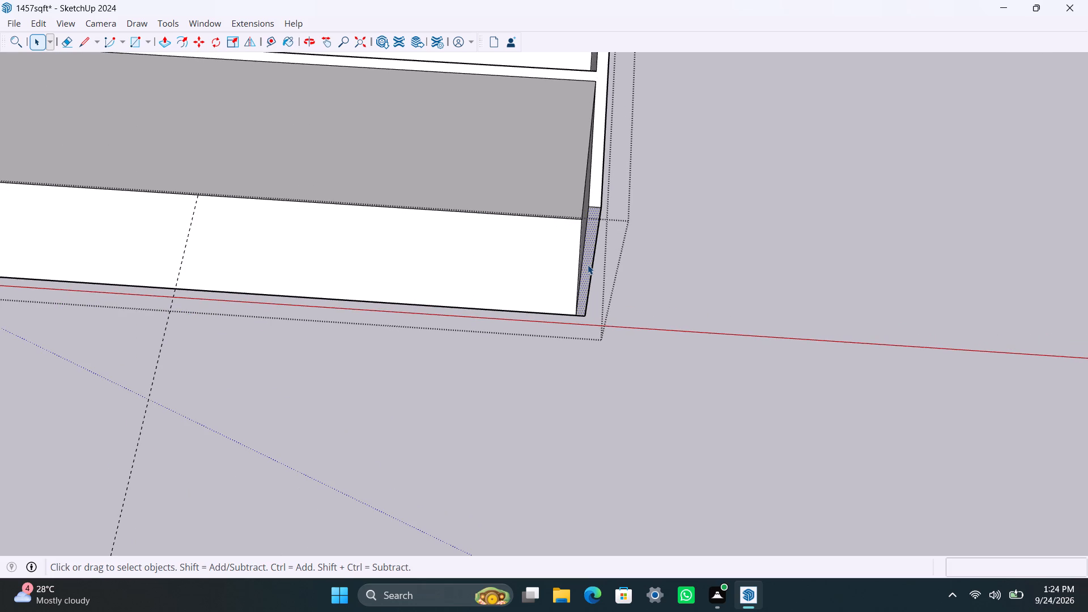
key(p)
drag(588, 264, 570, 126)
key(space)
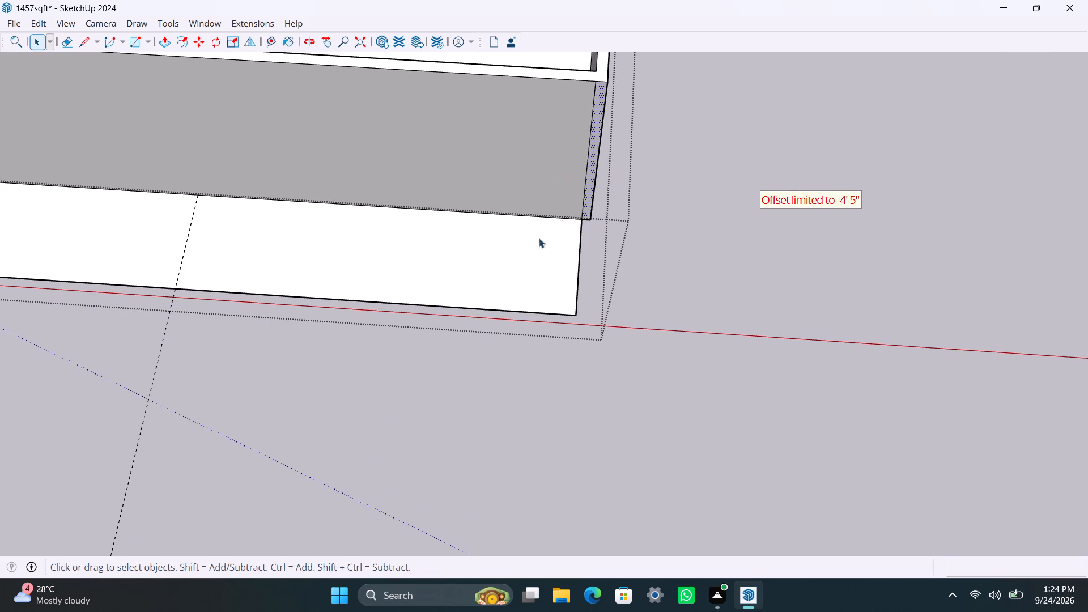
Push the end face of the long wall at the origin back flush with the new partition.
scroll(539, 244, down, 5)
shift+middle_drag(408, 312, 644, 330)
scroll(346, 235, up, 5)
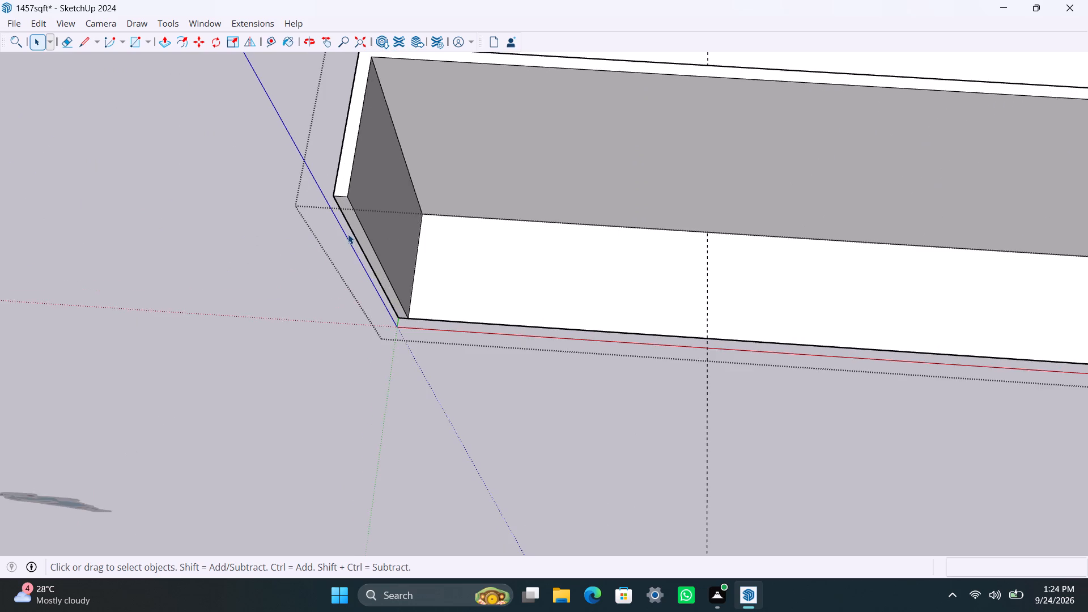
scroll(348, 234, up, 4)
click(356, 211)
key(p)
drag(355, 211, 437, 71)
key(space)
scroll(459, 321, down, 3)
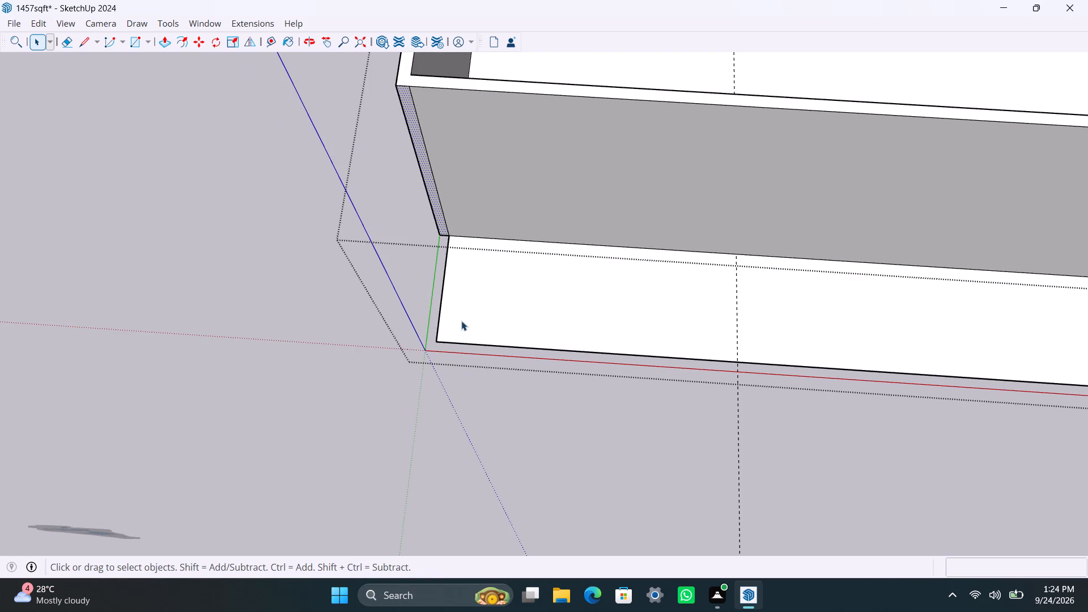
Delete the floor face and its leftover boundary edges in the open strip beyond the end wall, and save the model.
click(462, 321)
scroll(488, 327, down, 4)
shift+middle_drag(489, 333, 444, 380)
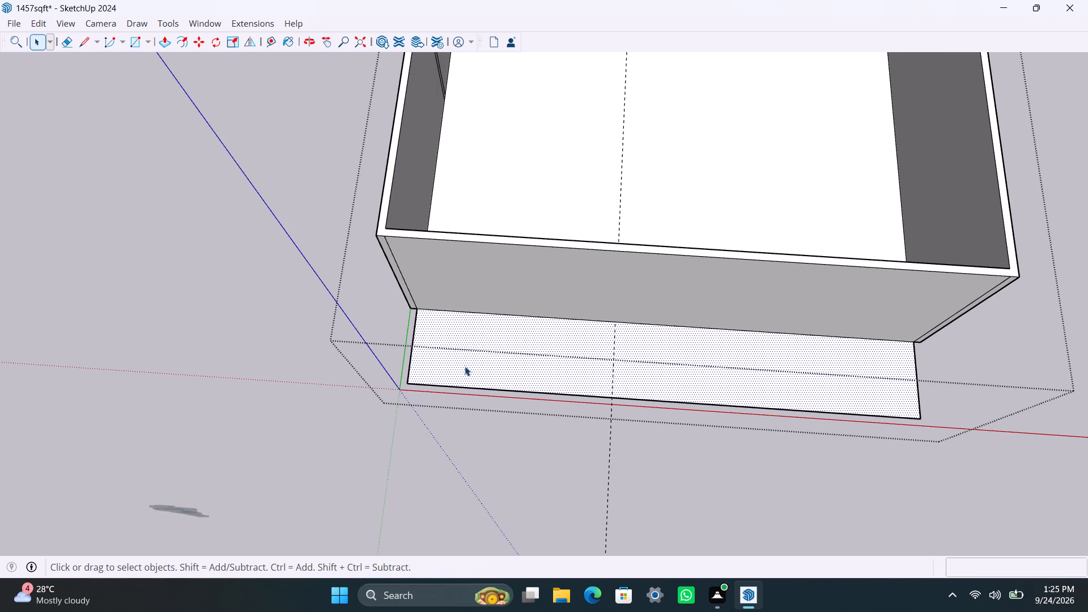
key(Delete)
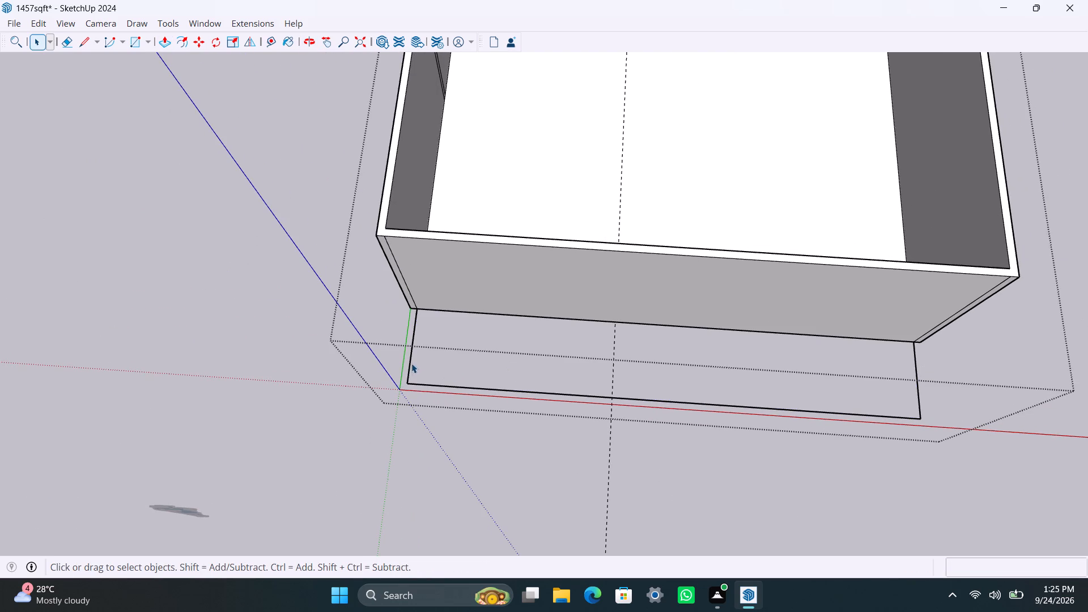
click(411, 363)
key(Delete)
click(415, 384)
key(Delete)
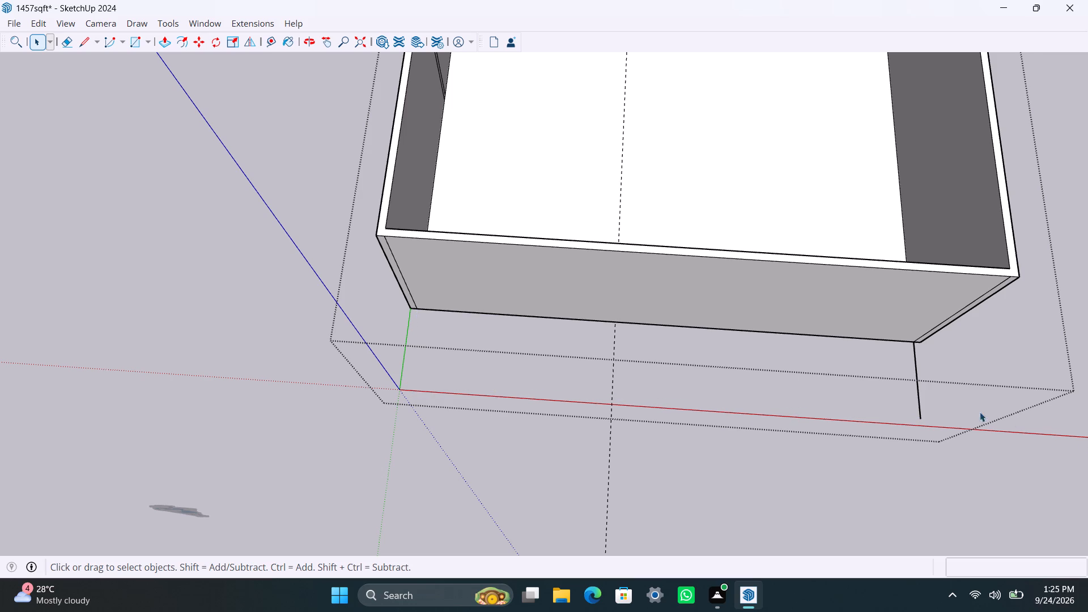
click(918, 402)
key(Delete)
click(929, 407)
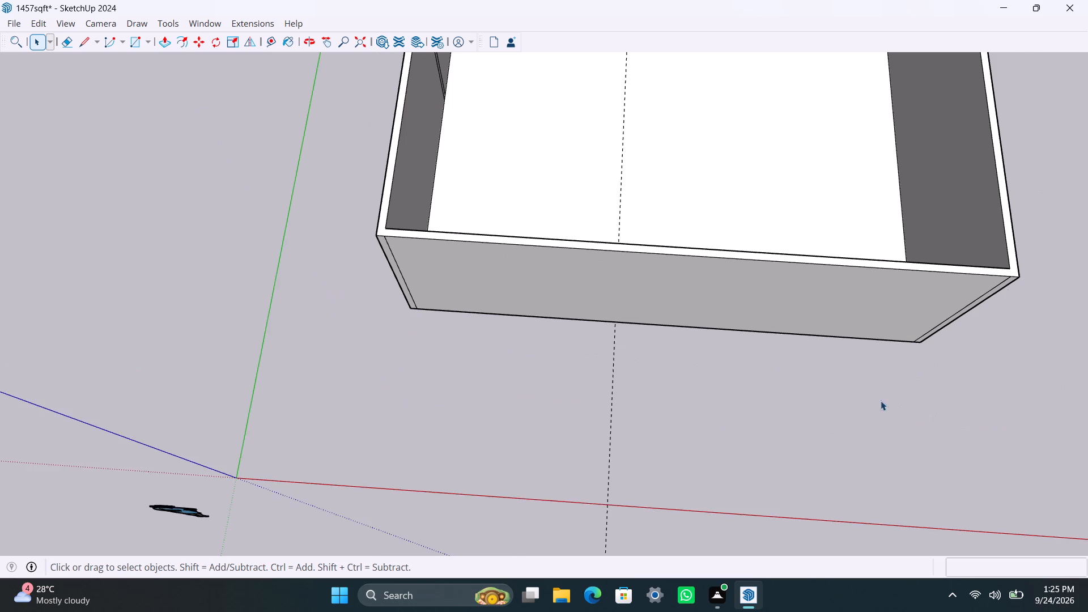
scroll(878, 401, down, 3)
scroll(760, 377, down, 3)
shift+middle_drag(735, 377, 679, 444)
key(ctrl+s)
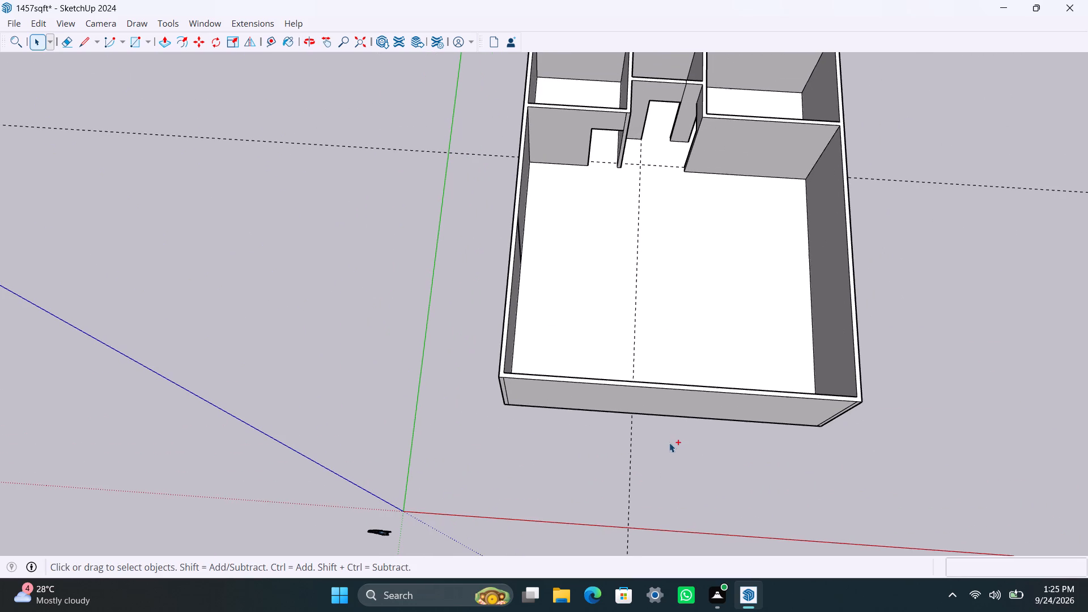
key(space)
Pull the narrow vertical strip on the long wall near the origin 12' into the room as a partition.
scroll(642, 303, up, 2)
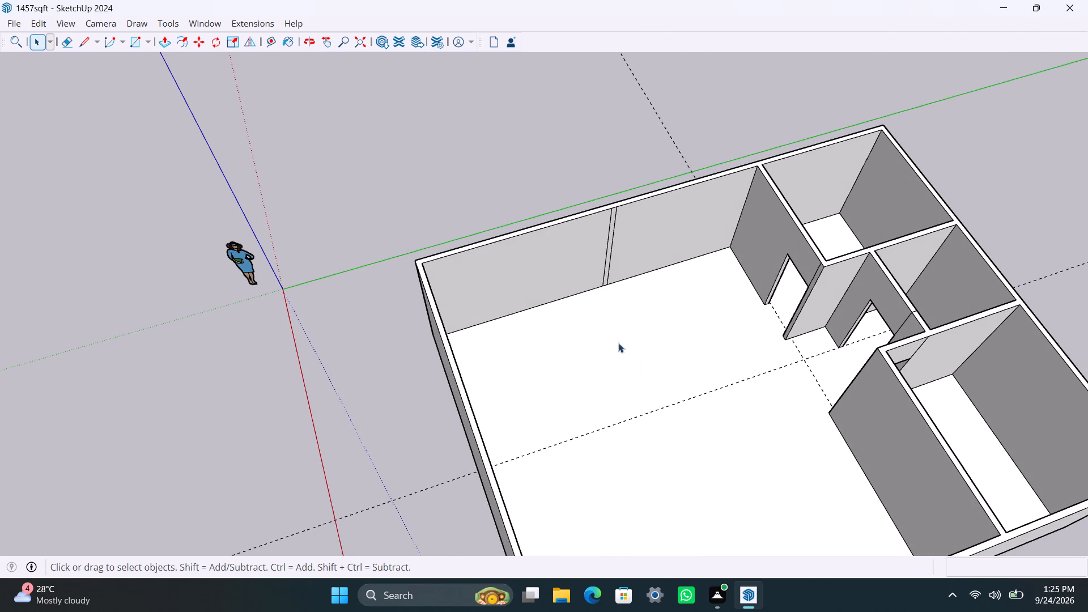
scroll(620, 294, up, 2)
middle_drag(616, 296, 528, 283)
scroll(610, 283, up, 2)
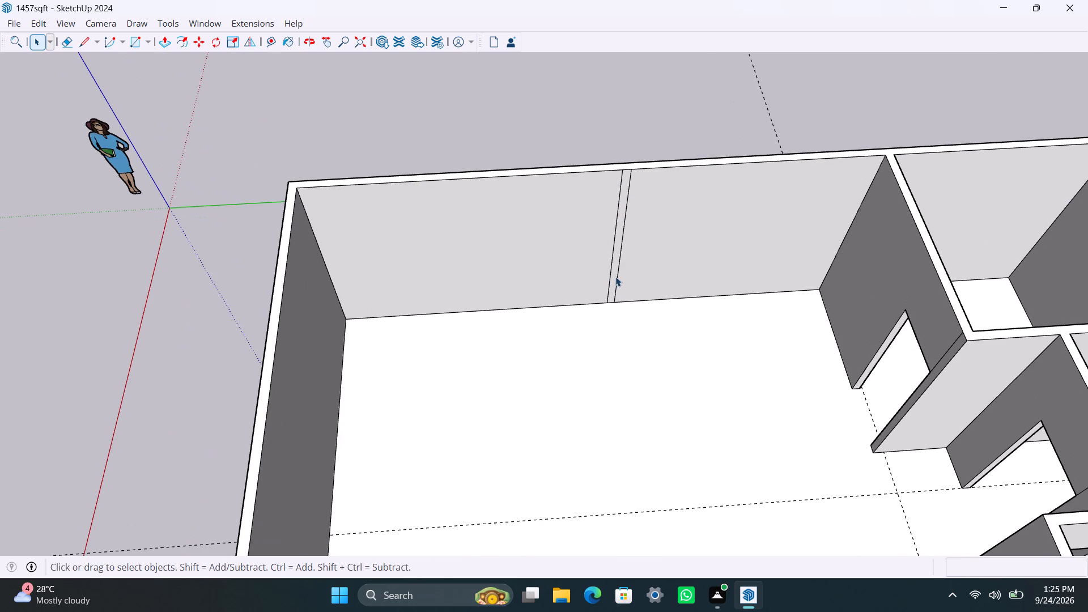
click(615, 267)
triple_click(614, 267)
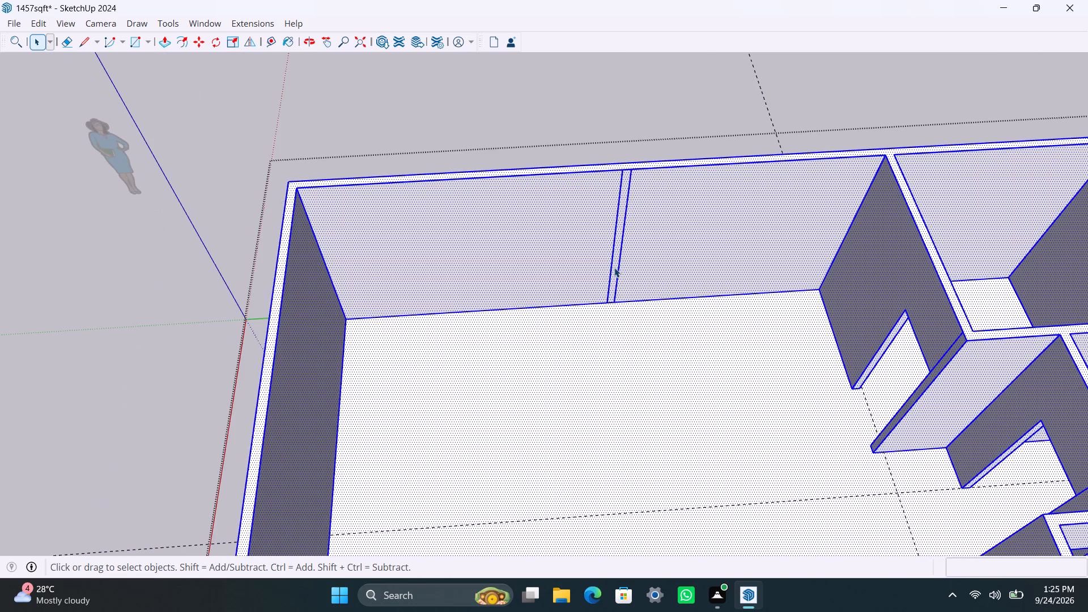
click(614, 267)
click(615, 261)
key(p)
drag(617, 256, 615, 294)
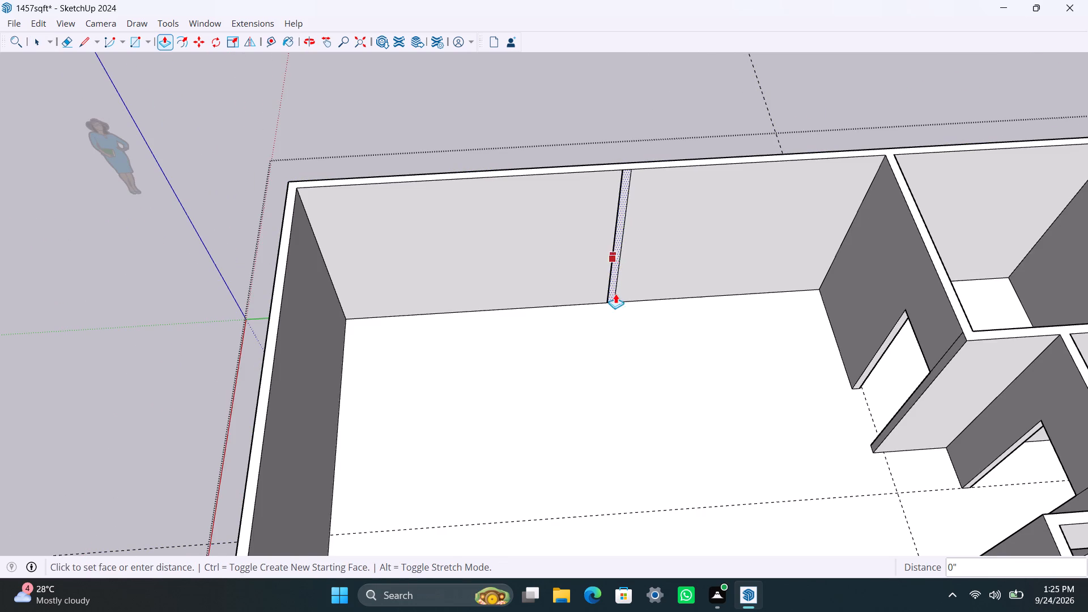
drag(615, 294, 616, 368)
text(12')
key(Return)
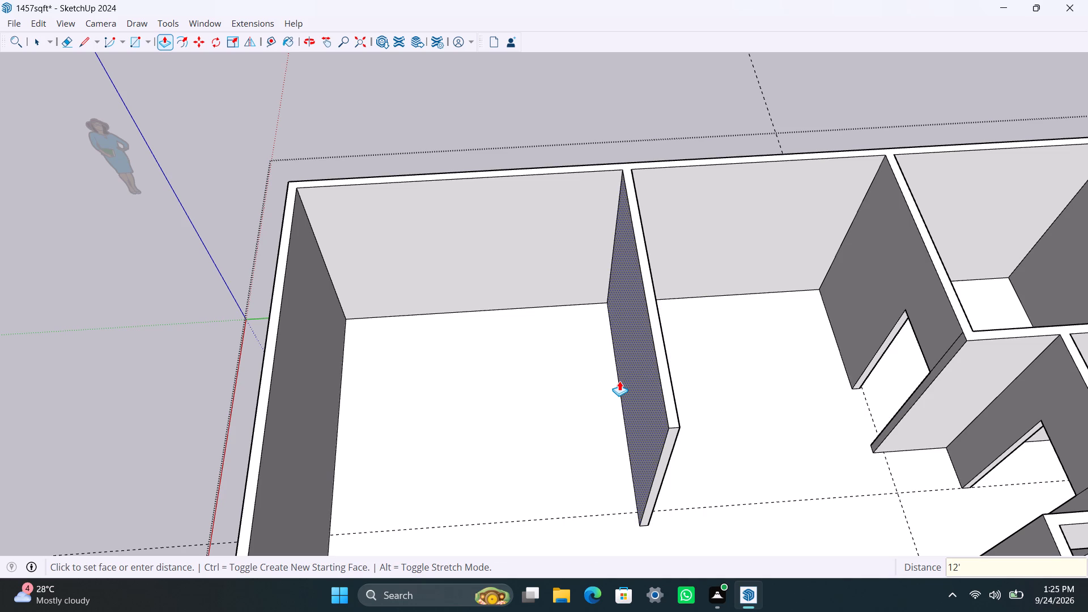
Push the new partition's free end face back 4'.
drag(673, 439, 673, 439)
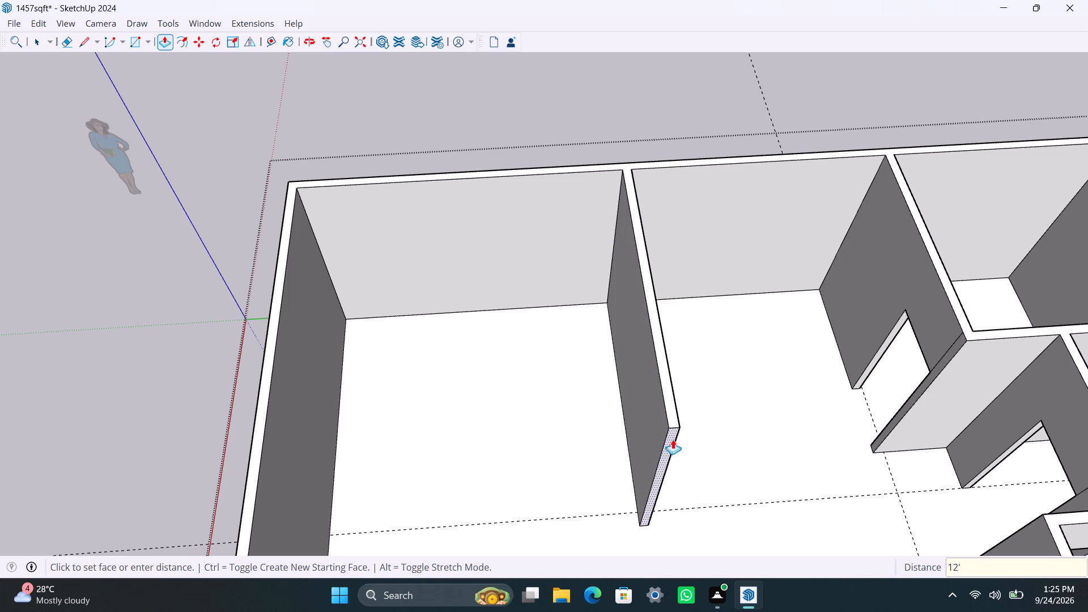
drag(673, 439, 669, 371)
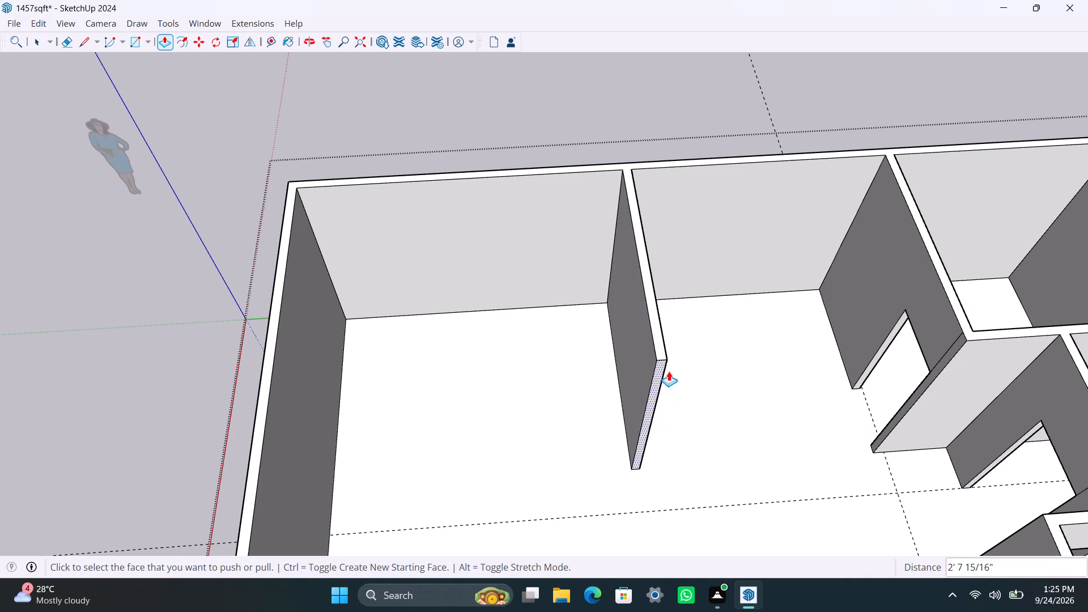
text(4')
key(Return)
key(space)
scroll(654, 384, down, 3)
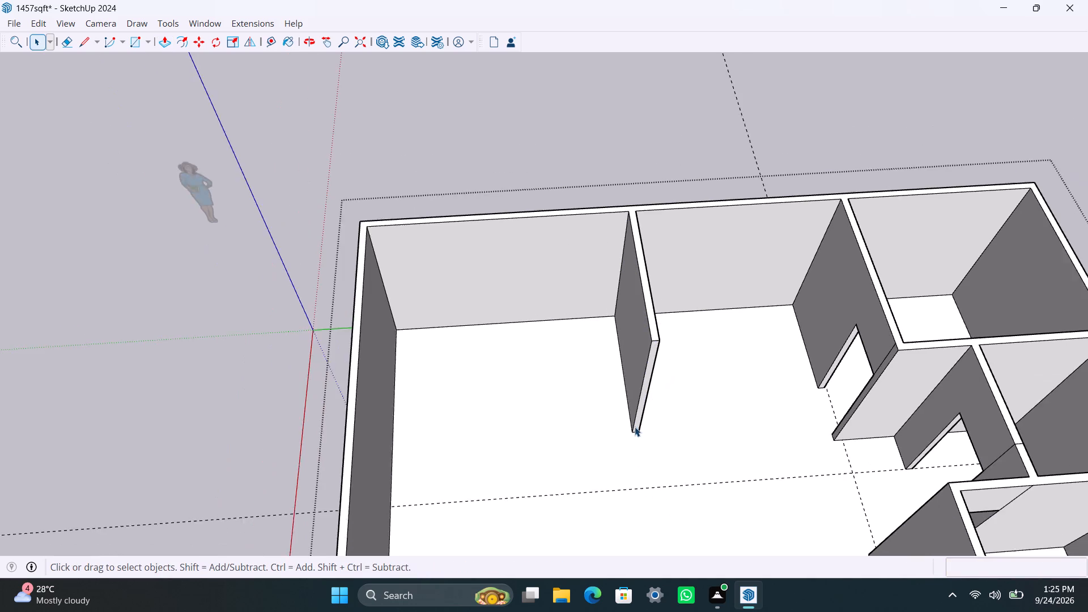
Copy the room's vertical corner edge 12' along the end wall and again 4.5" further to outline a second partition.
middle_drag(636, 430, 564, 412)
middle_drag(403, 370, 271, 367)
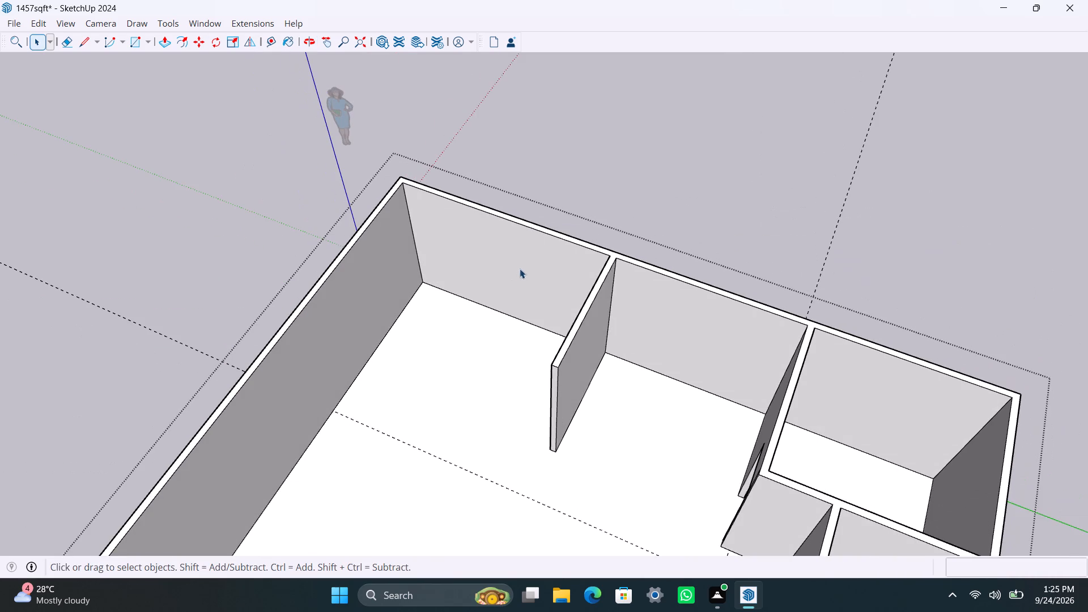
scroll(470, 264, up, 3)
click(416, 273)
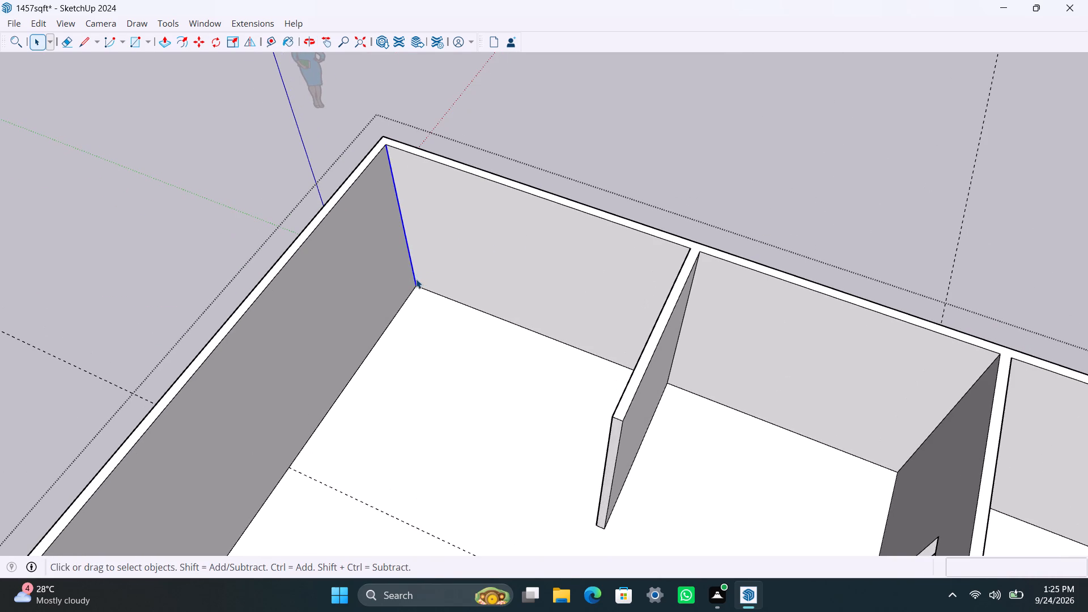
key(m)
click(415, 288)
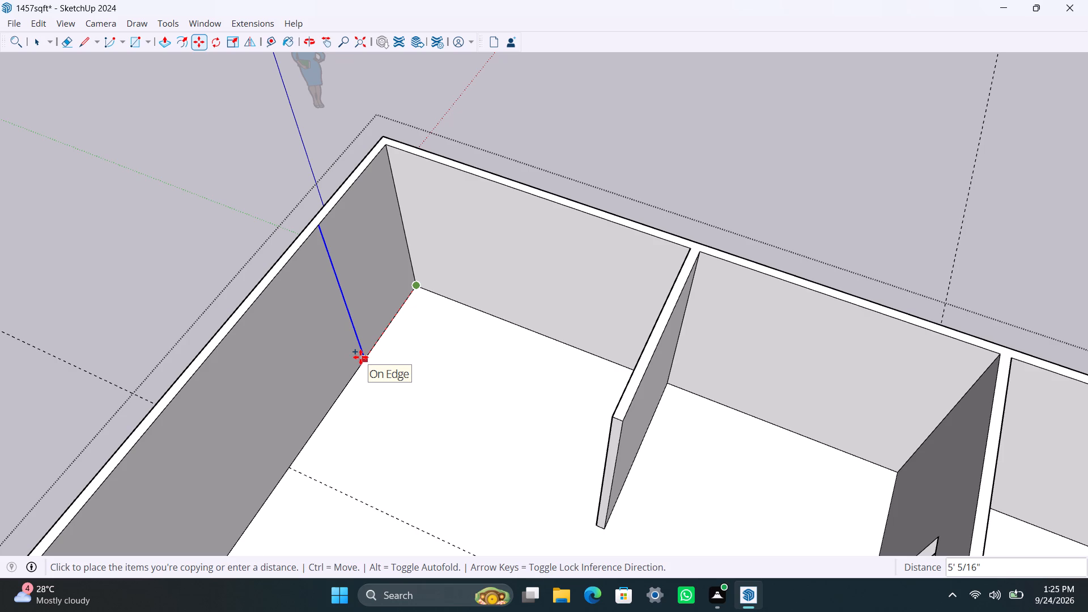
text(12')
key(Return)
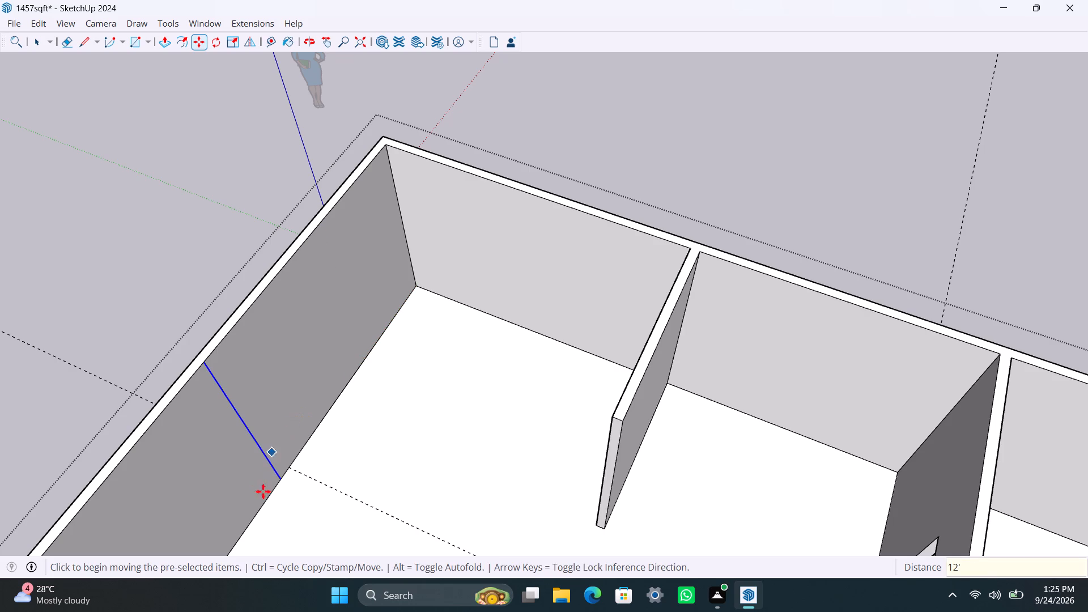
click(280, 478)
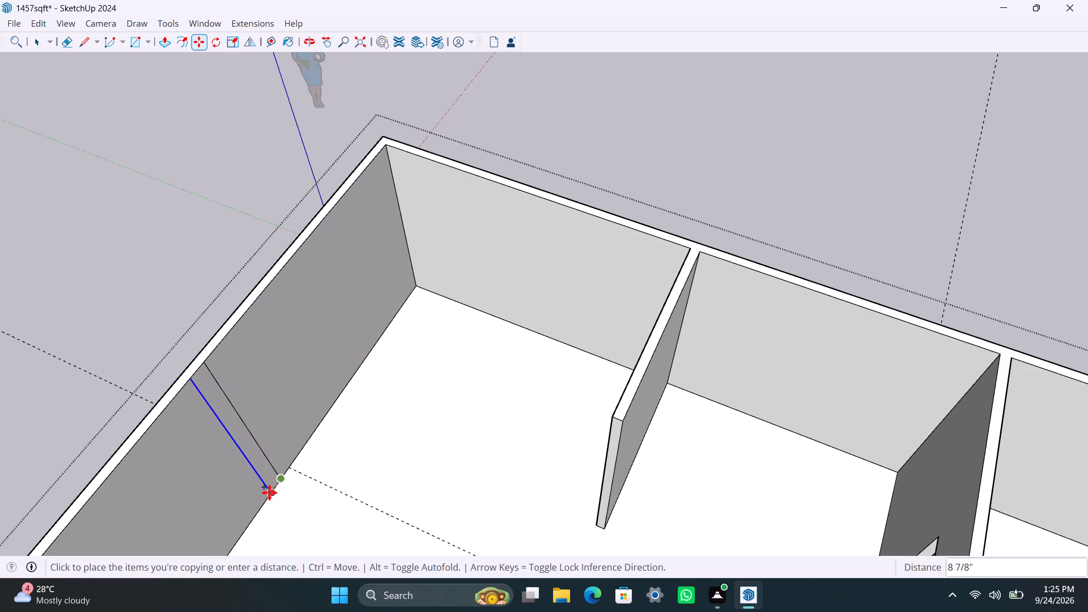
text(4.5")
key(Return)
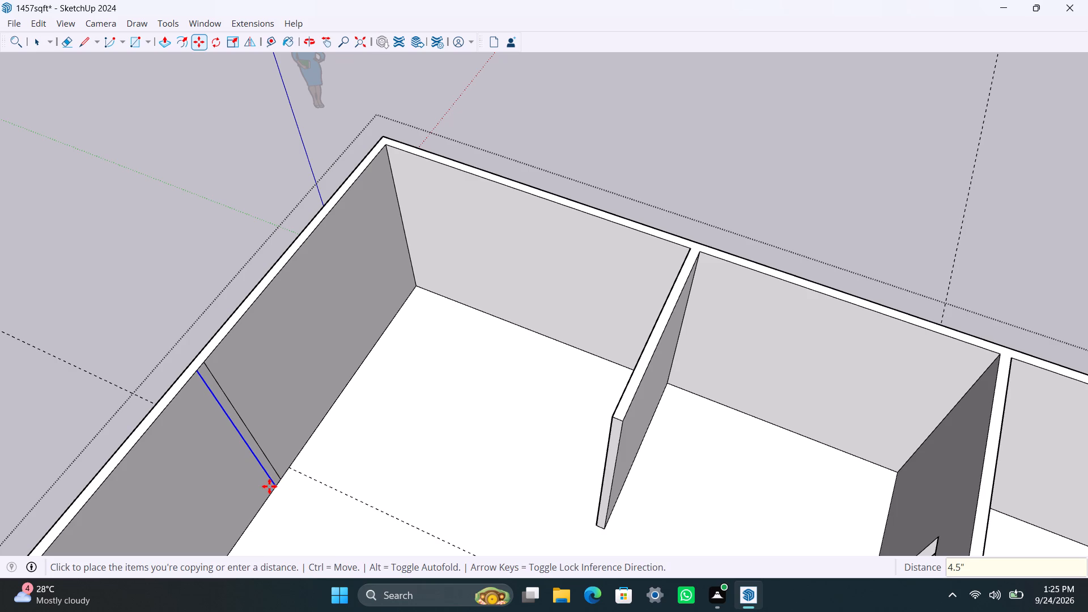
key(space)
Pull the outlined strip on the end wall 12' 4 1/2" into the room, flush with the first partition's far face.
scroll(269, 486, down, 1)
middle_drag(286, 487, 214, 484)
scroll(237, 434, up, 1)
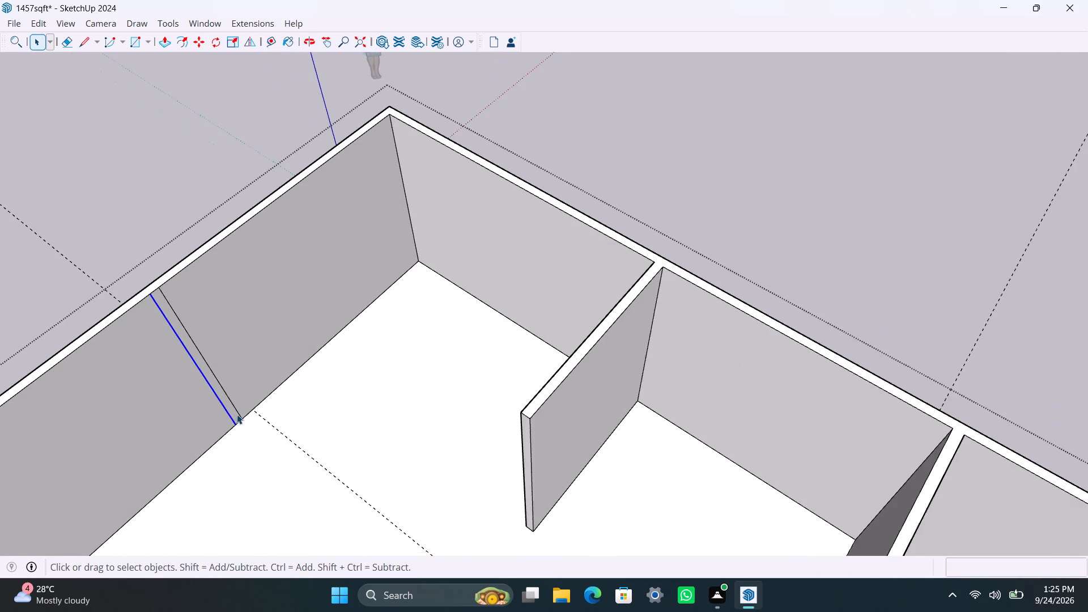
scroll(237, 414, up, 2)
click(231, 409)
key(p)
drag(231, 409, 270, 456)
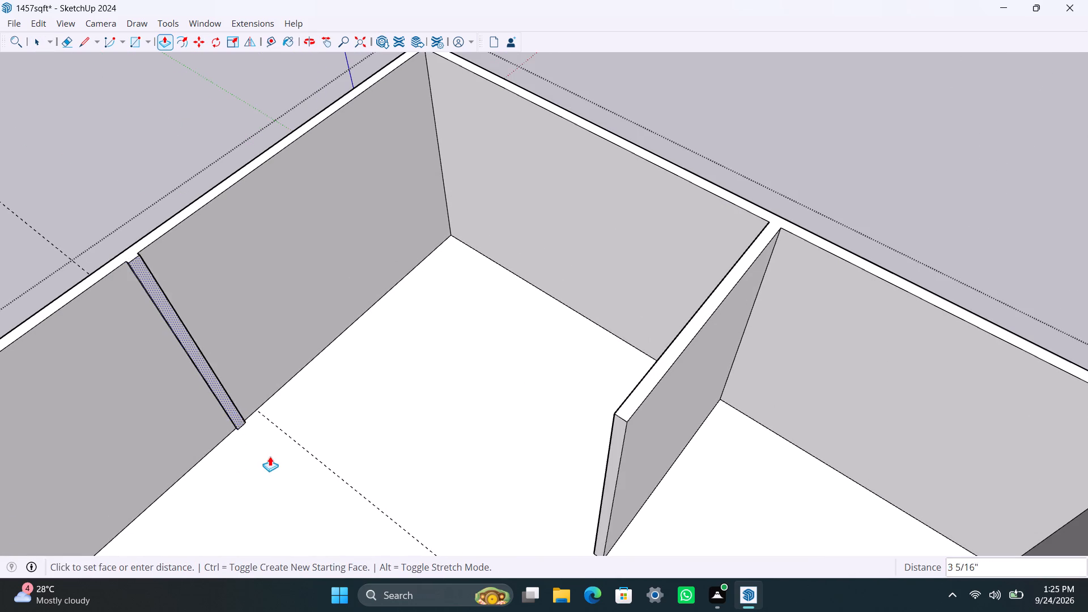
drag(270, 456, 596, 505)
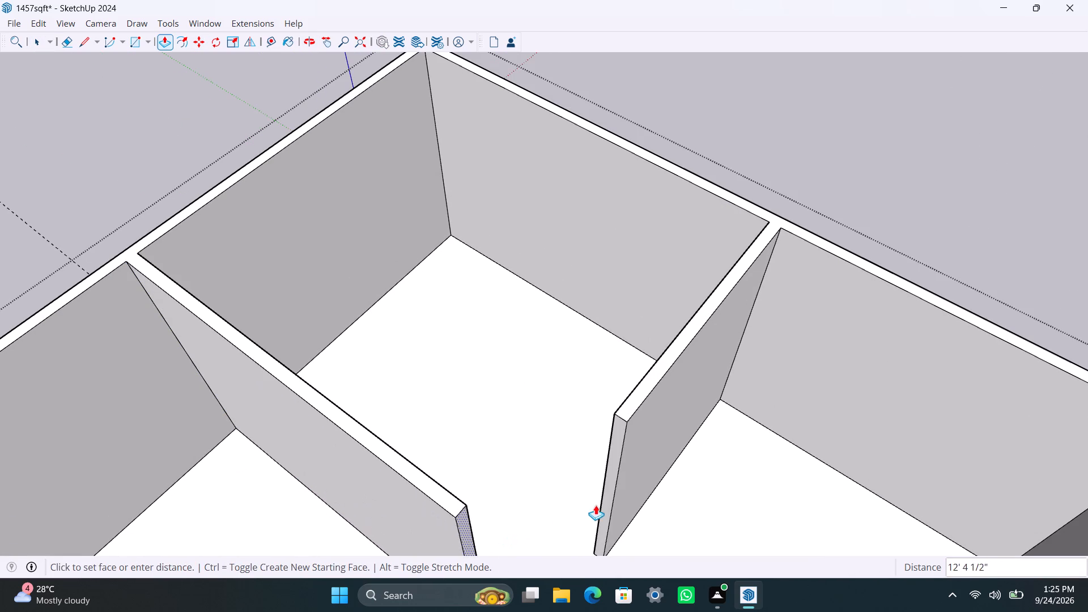
drag(596, 505, 620, 487)
key(space)
Copy the second partition's vertical end edge 4.5" back along the side facing the first partition.
scroll(602, 427, down, 4)
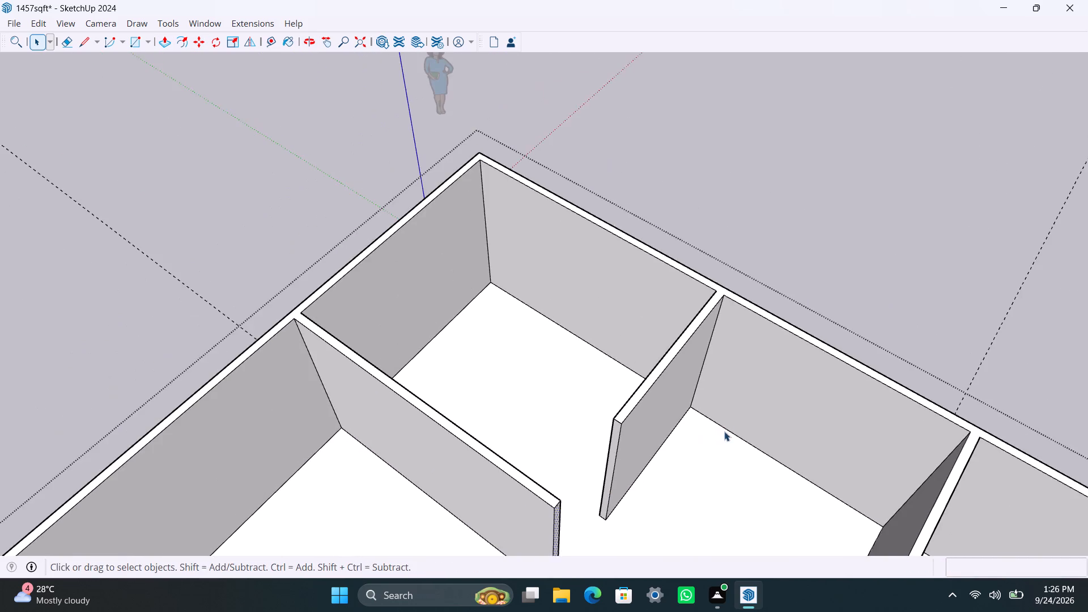
middle_drag(724, 432, 343, 444)
scroll(265, 386, up, 2)
shift+middle_drag(266, 386, 486, 432)
scroll(462, 411, up, 3)
middle_drag(453, 419, 350, 446)
scroll(345, 413, up, 5)
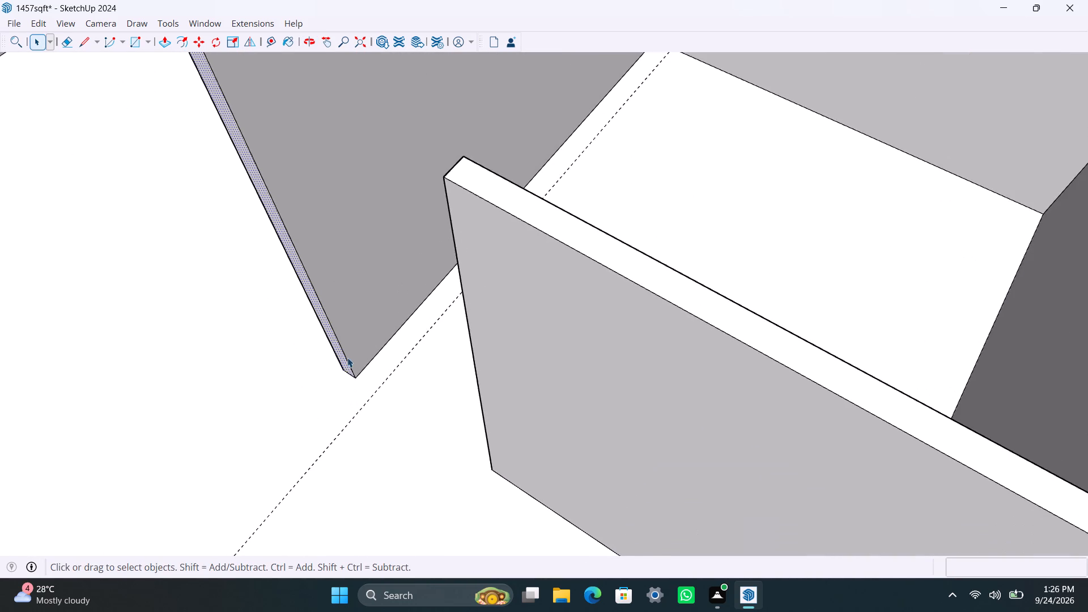
scroll(347, 358, up, 2)
click(346, 355)
key(m)
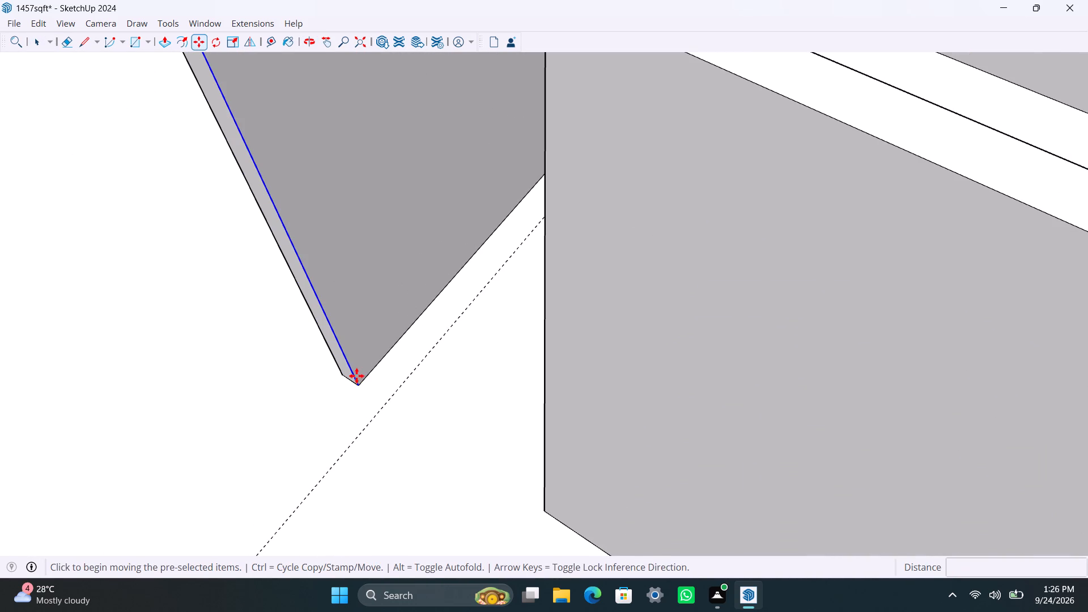
click(361, 381)
text(4.5")
key(Return)
key(space)
Pull the 4.5" strip at the second partition's end 1' toward the first partition as a door jamb.
click(355, 356)
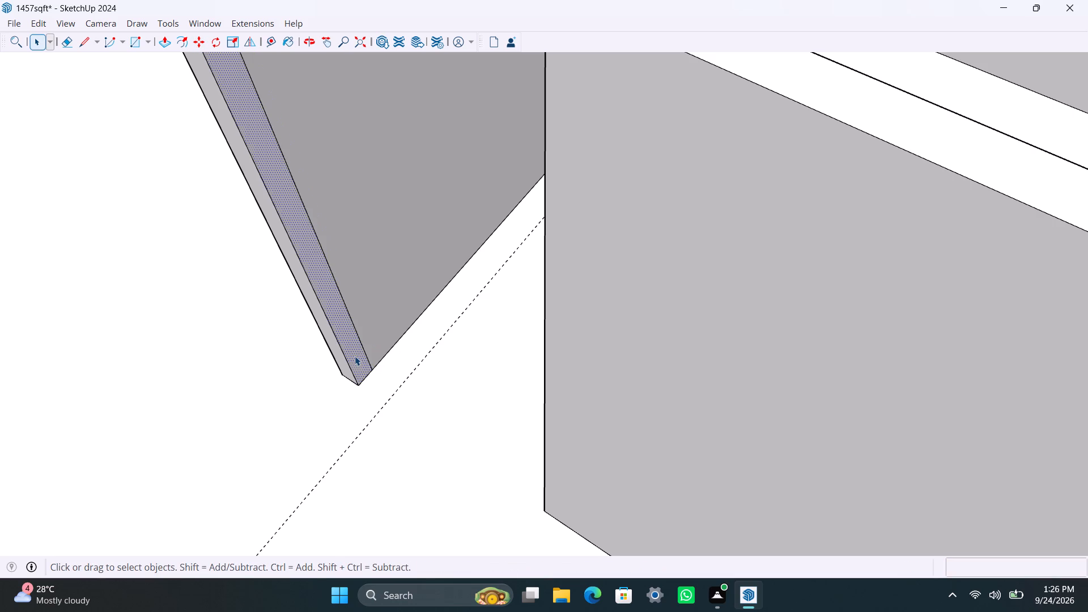
key(p)
drag(354, 356, 399, 393)
text(1')
key(Return)
key(space)
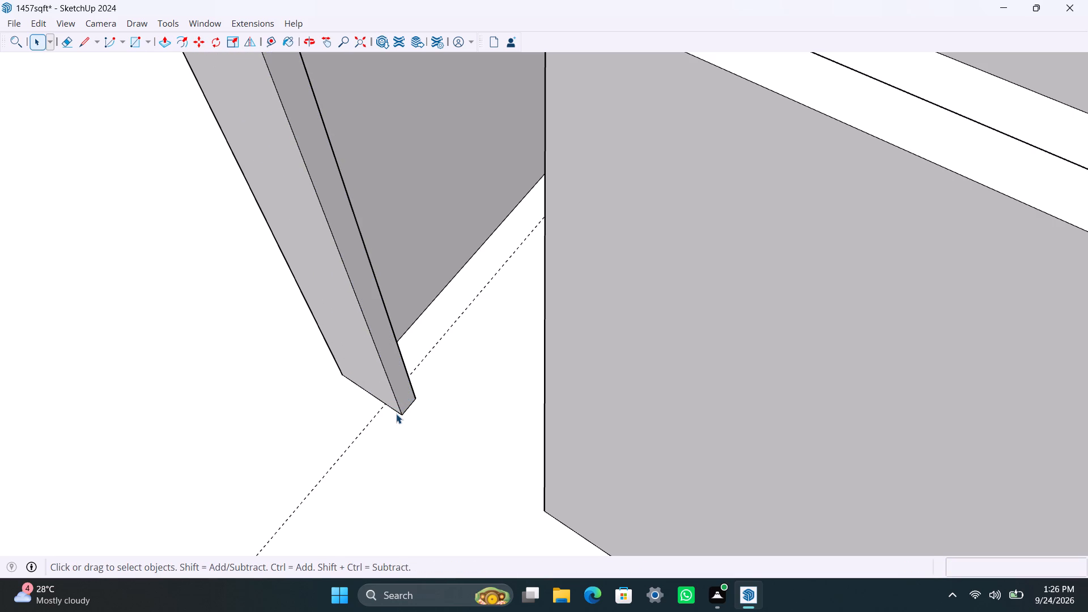
Copy the top edge of the 1' stub's end face 3' down to mark the door header.
scroll(393, 406, down, 5)
middle_drag(393, 410, 435, 487)
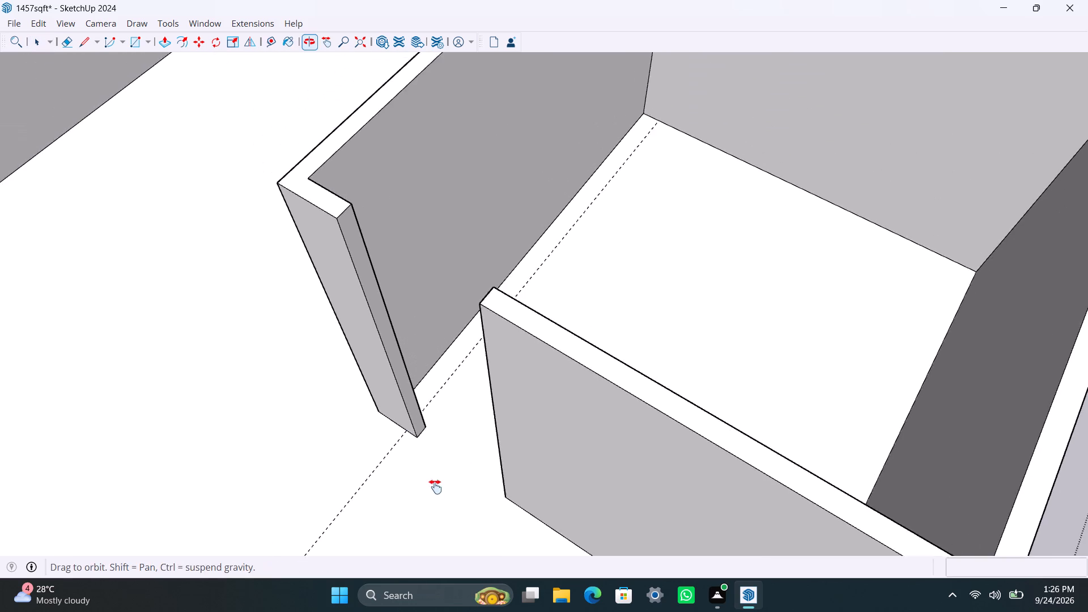
middle_drag(435, 487, 435, 477)
scroll(406, 323, up, 4)
click(376, 279)
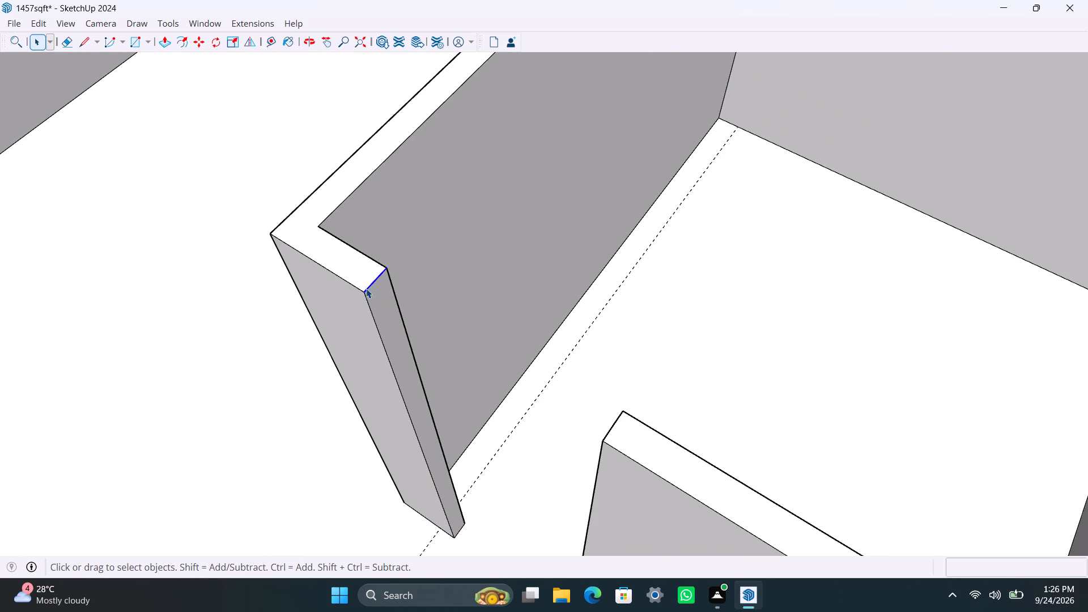
key(m)
drag(364, 290, 369, 298)
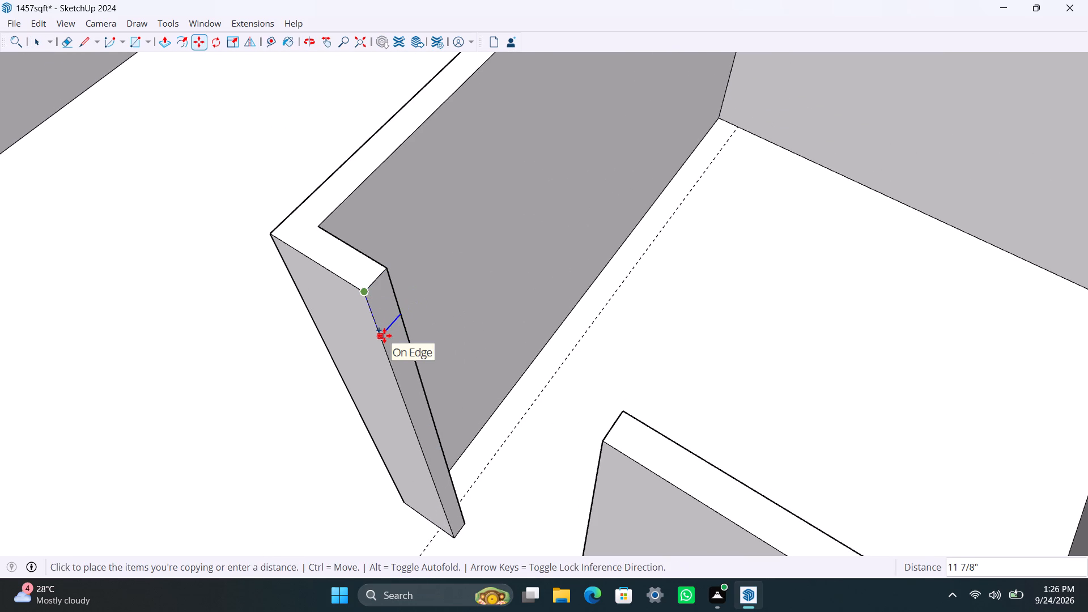
text(3')
key(Return)
key(space)
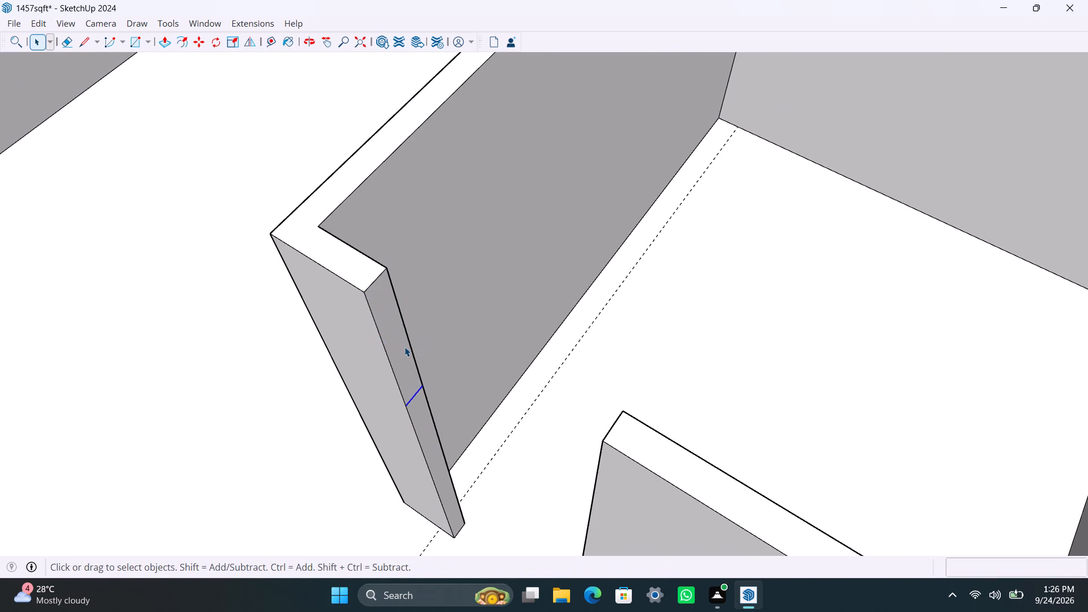
Pull the stub's upper face 3' across to the first partition's end to form the door header, and save the model.
click(404, 347)
key(p)
drag(404, 348, 624, 460)
key(ctrl+s)
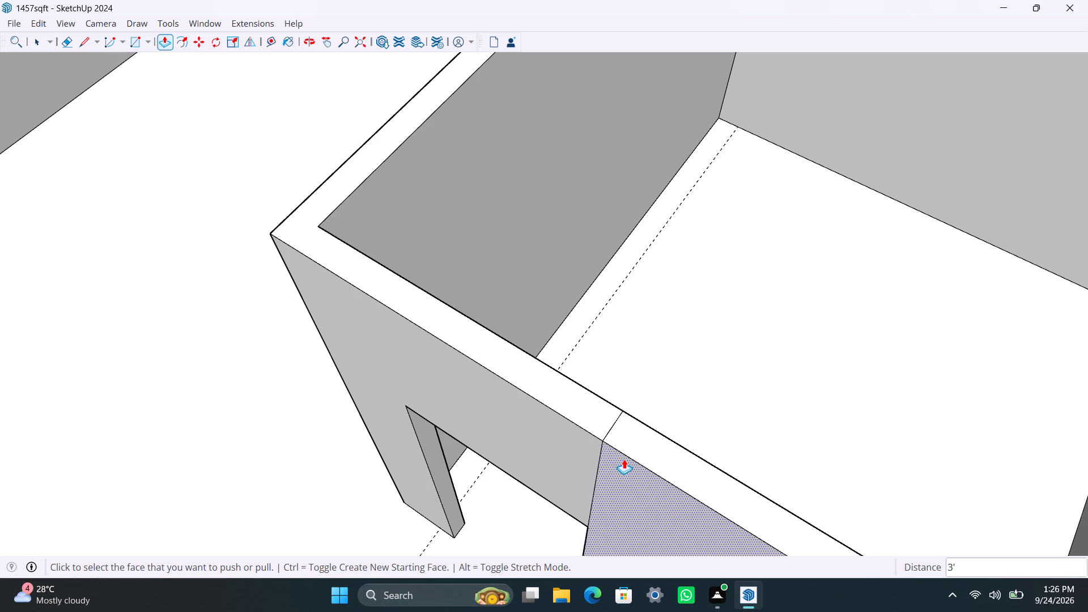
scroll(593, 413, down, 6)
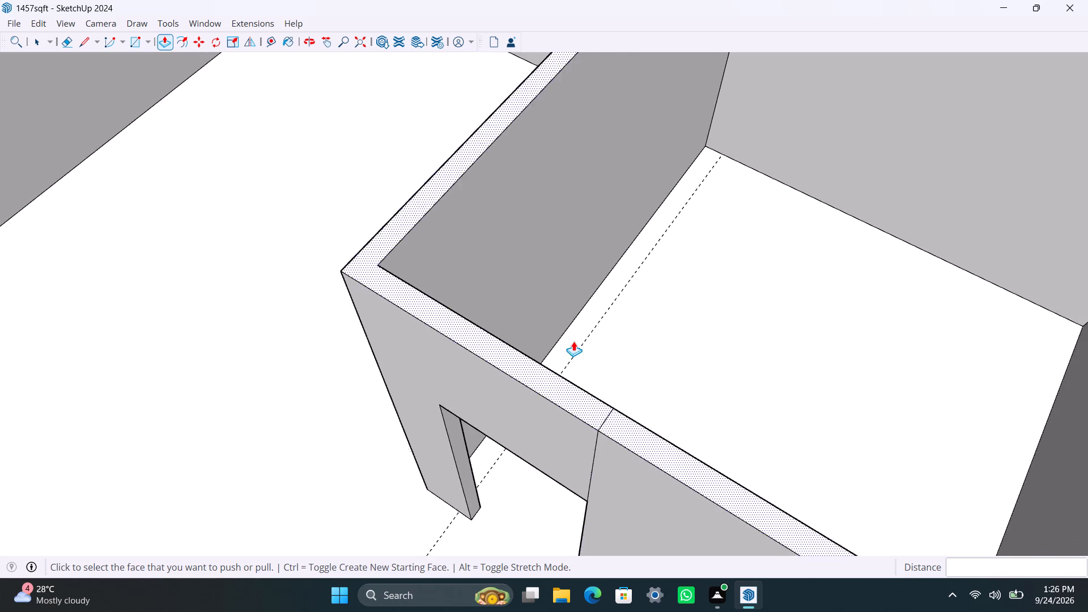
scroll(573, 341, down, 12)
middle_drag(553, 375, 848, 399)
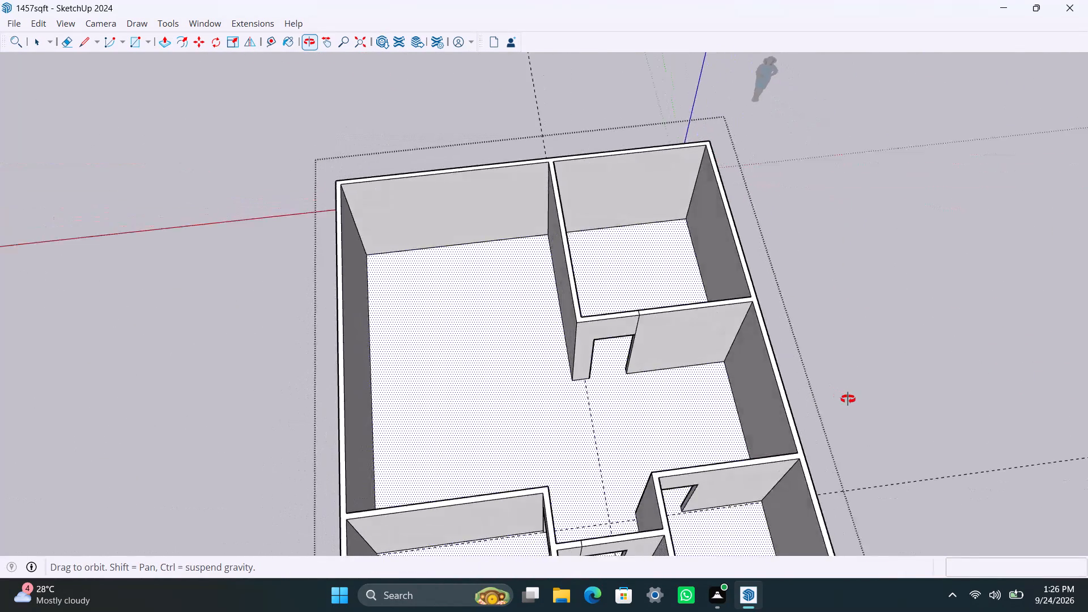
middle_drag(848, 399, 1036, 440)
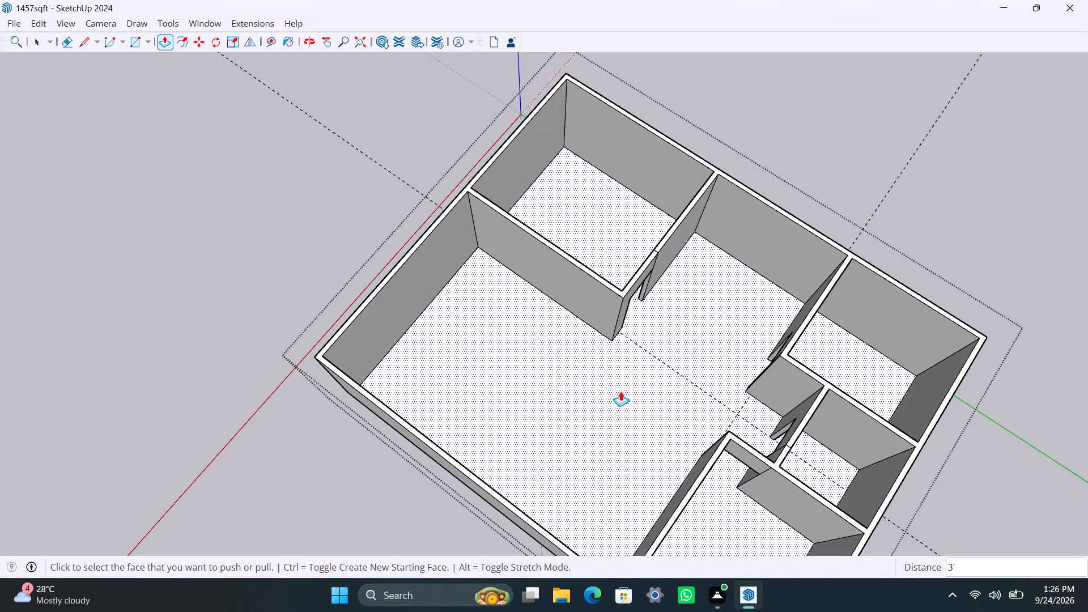
Copy the vertical corner edge between the corner room's partition and the outer wall 5' along the outer wall.
key(space)
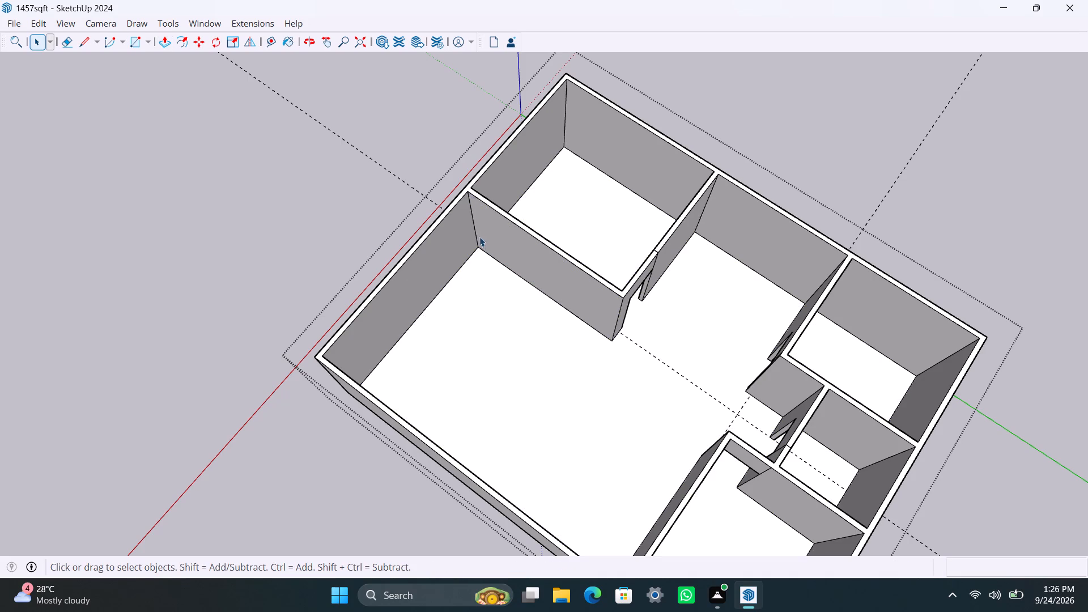
click(477, 227)
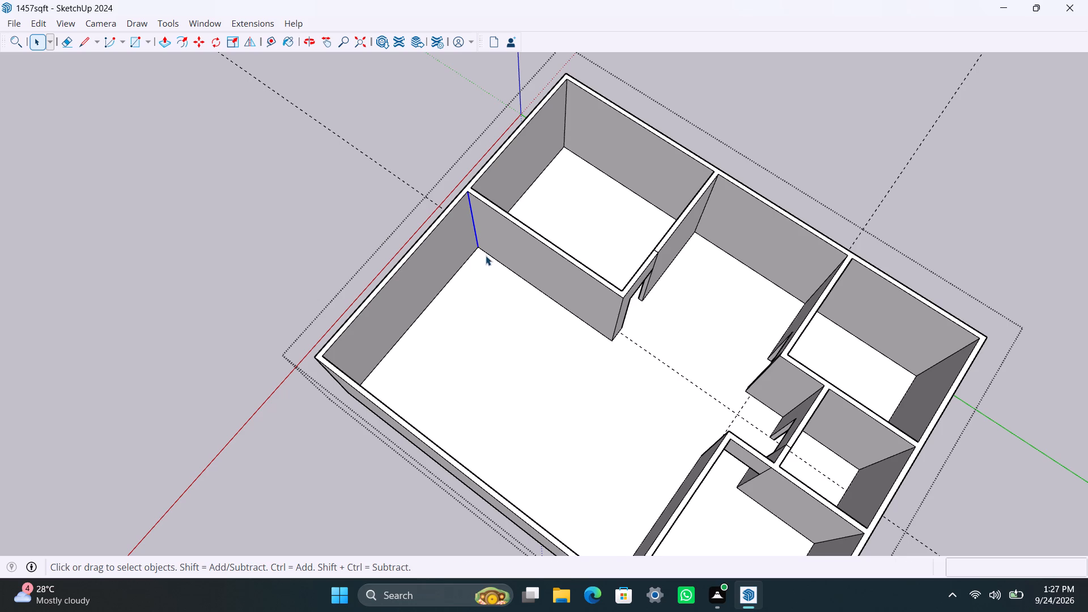
key(m)
click(479, 253)
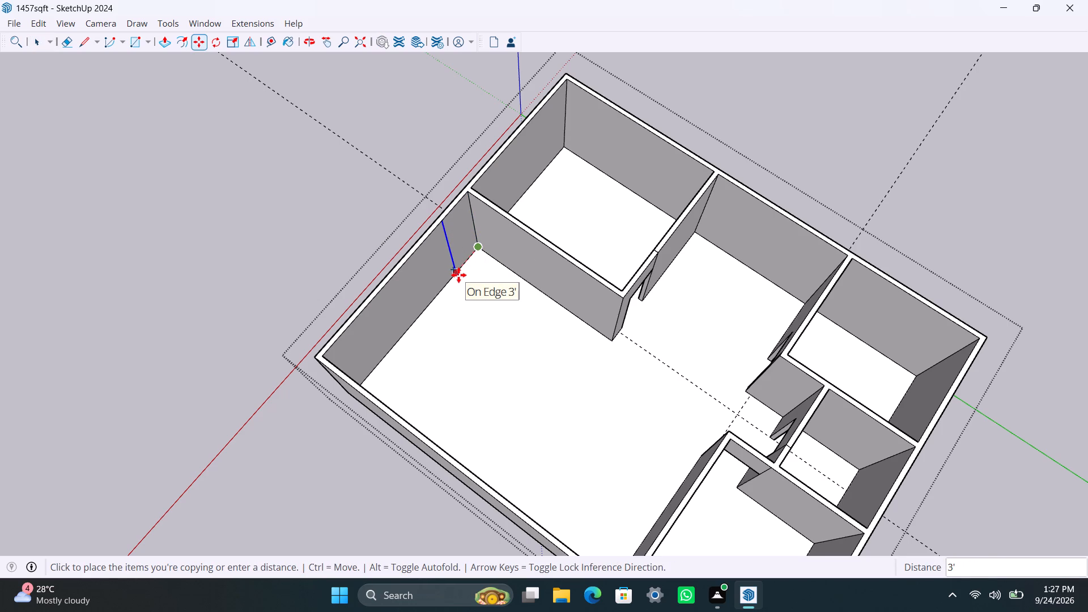
text(5')
key(Return)
Copy the new vertical line a further 4.5" along the outer wall to mark the partition thickness.
drag(443, 291, 438, 292)
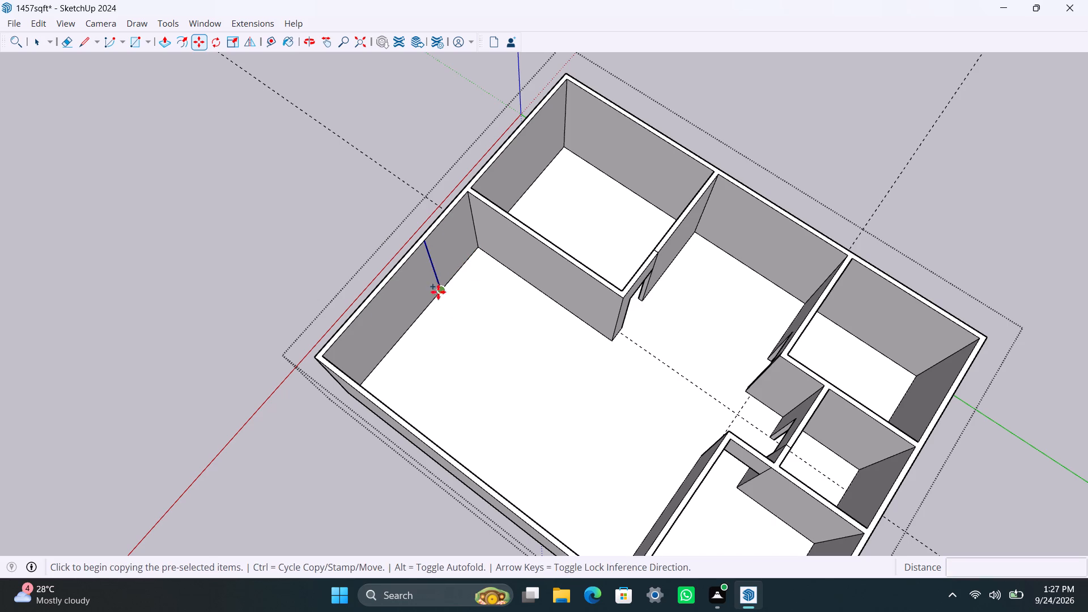
drag(438, 292, 431, 296)
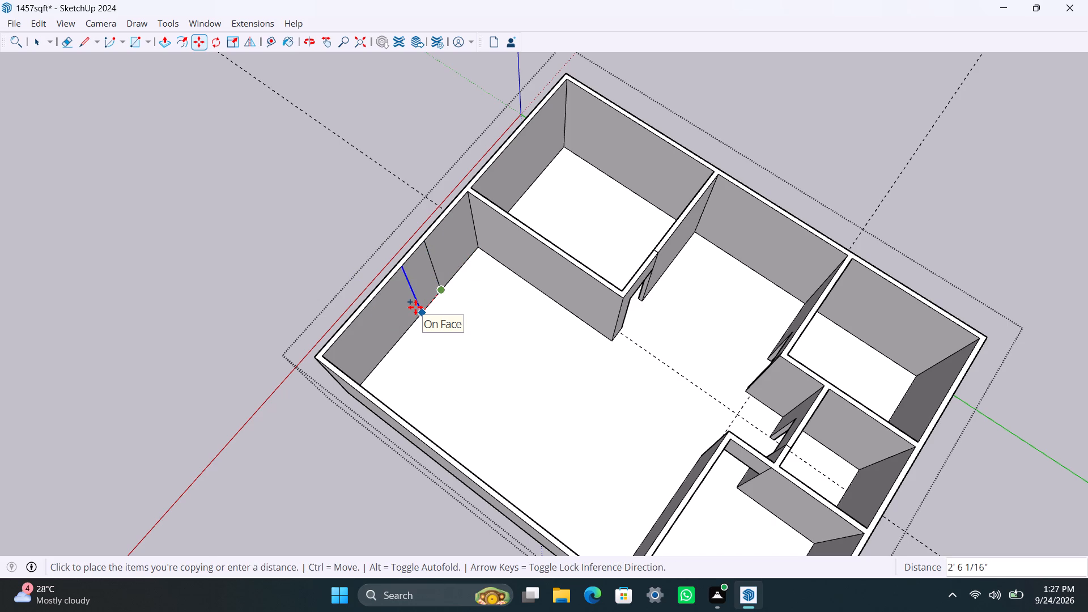
text(4.5")
key(Return)
key(space)
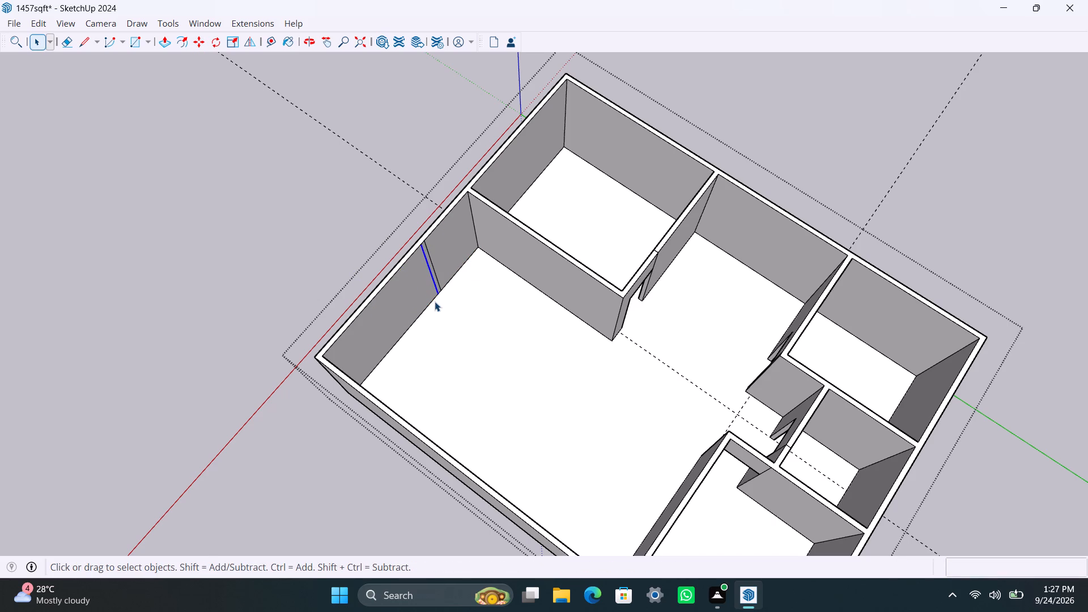
Pull the 4.5" strip on the outer wall 8'6" into the large room as a partition wall.
scroll(435, 301, up, 9)
scroll(460, 242, up, 5)
click(441, 274)
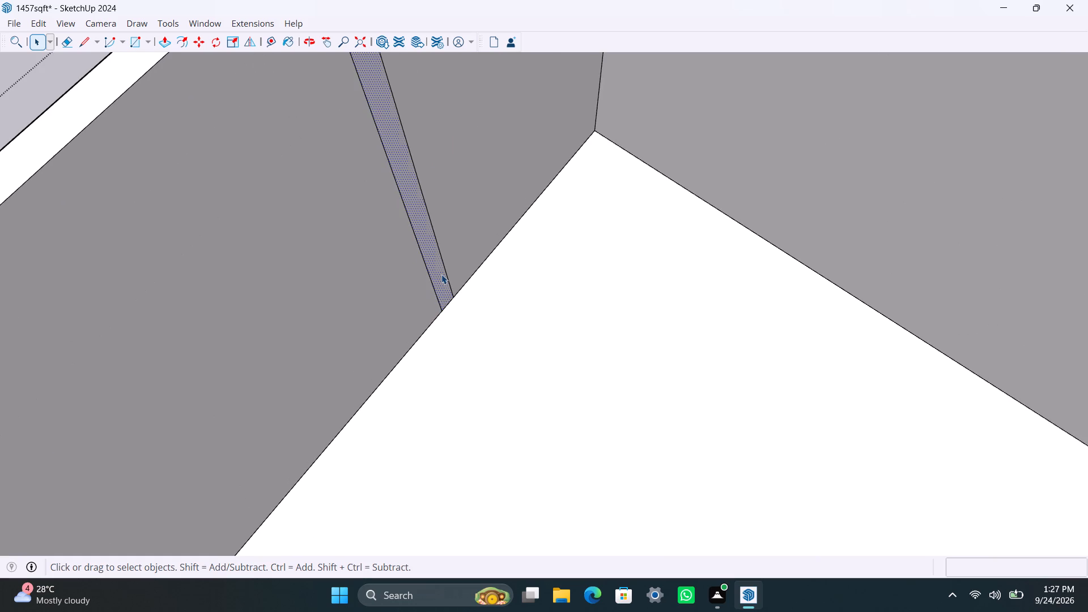
key(p)
drag(442, 274, 524, 358)
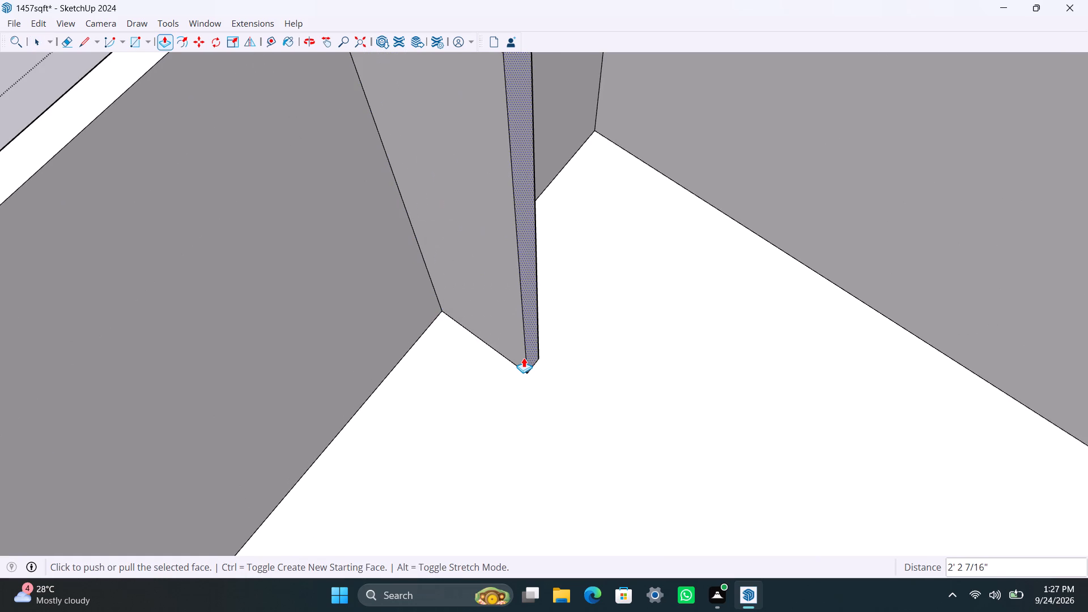
text(8'6")
key(Return)
Extend the new partition's end face by 4.5".
scroll(559, 351, down, 11)
middle_drag(753, 432, 595, 365)
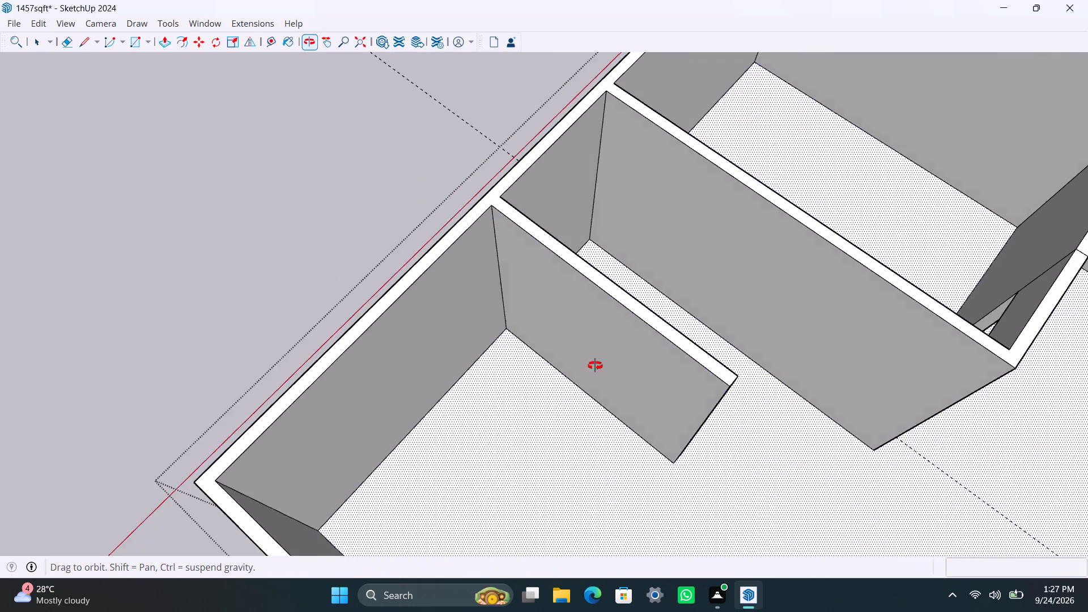
middle_drag(595, 365, 545, 336)
scroll(603, 410, down, 4)
shift+middle_drag(626, 439, 597, 374)
scroll(609, 387, up, 3)
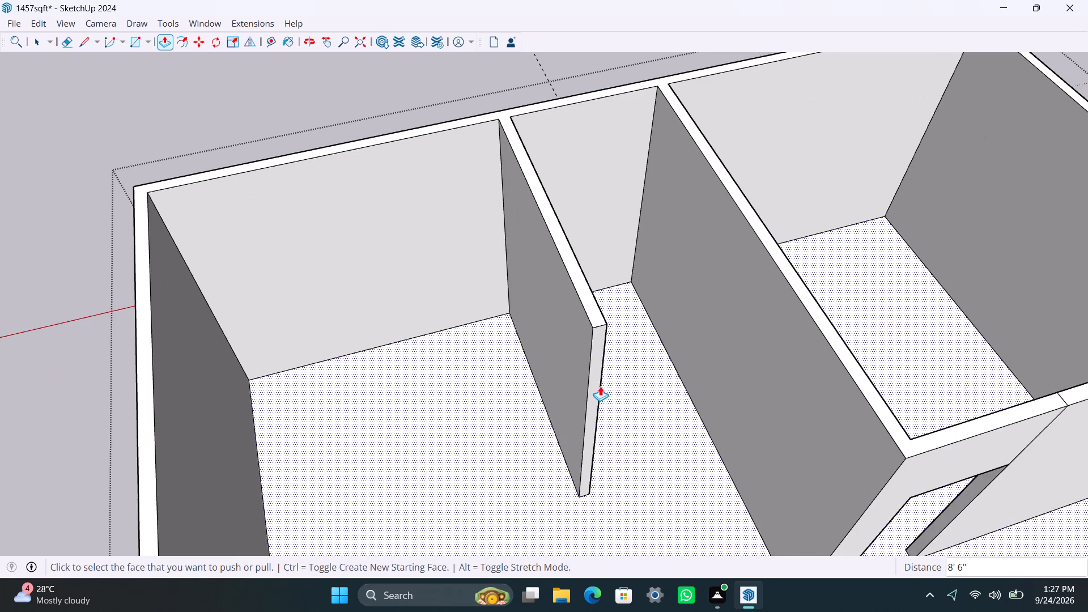
click(599, 383)
text(4.5")
key(Return)
key(space)
Copy the partition's vertical end edge 4.5" back along the side facing the corner room's partition.
scroll(650, 427, down, 3)
middle_drag(653, 429, 642, 430)
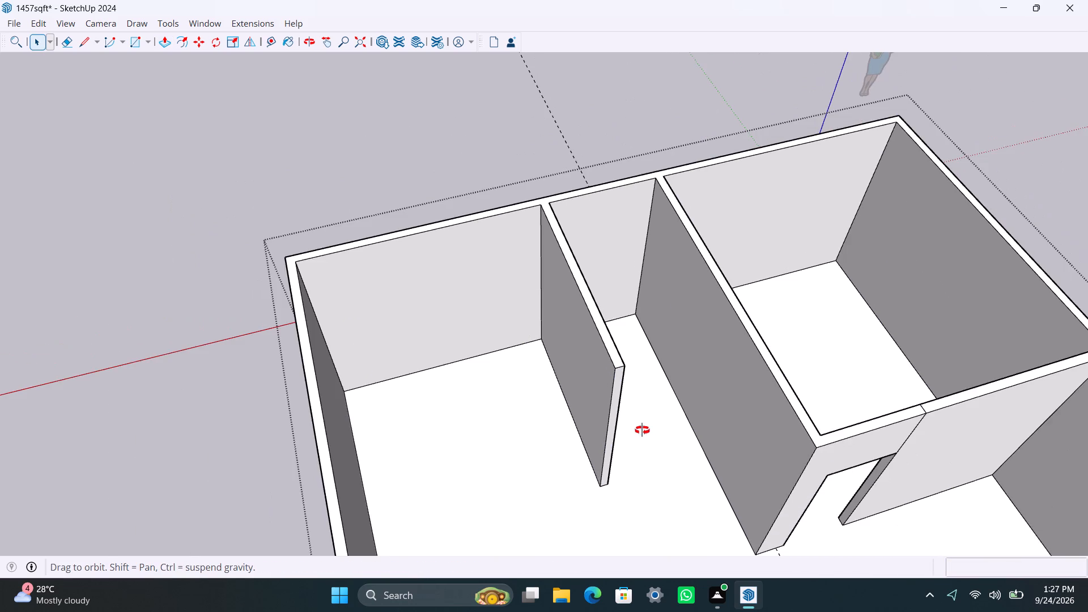
middle_drag(642, 430, 441, 418)
scroll(410, 409, up, 7)
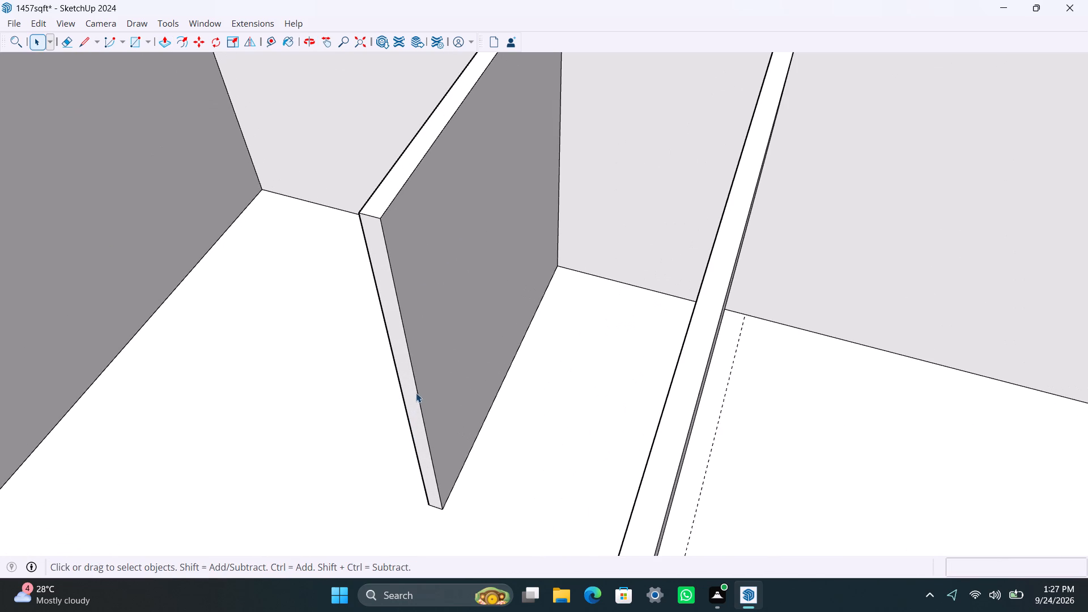
click(416, 389)
key(m)
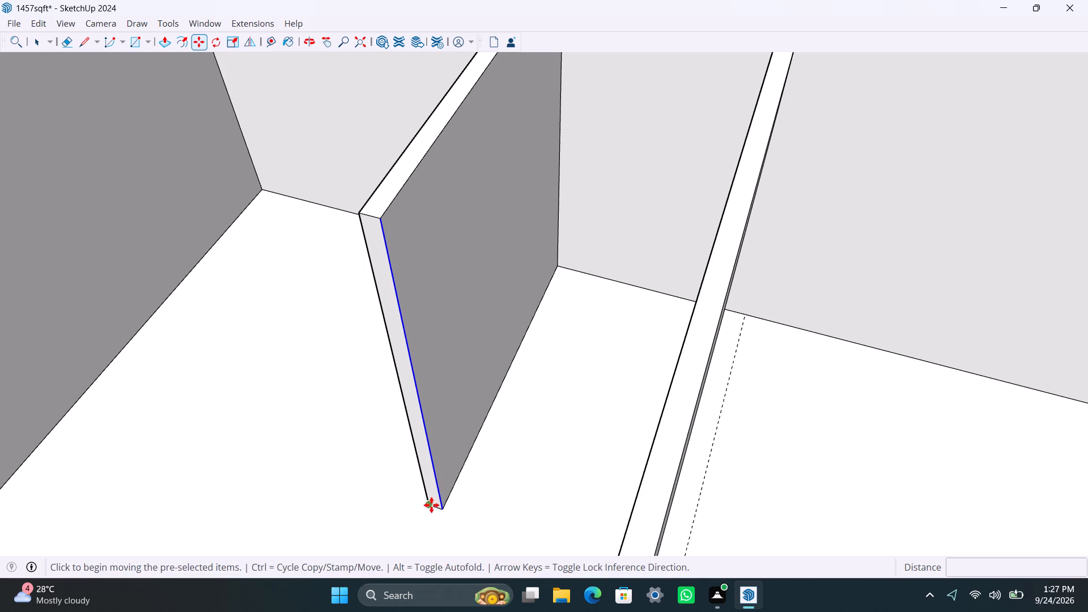
click(442, 506)
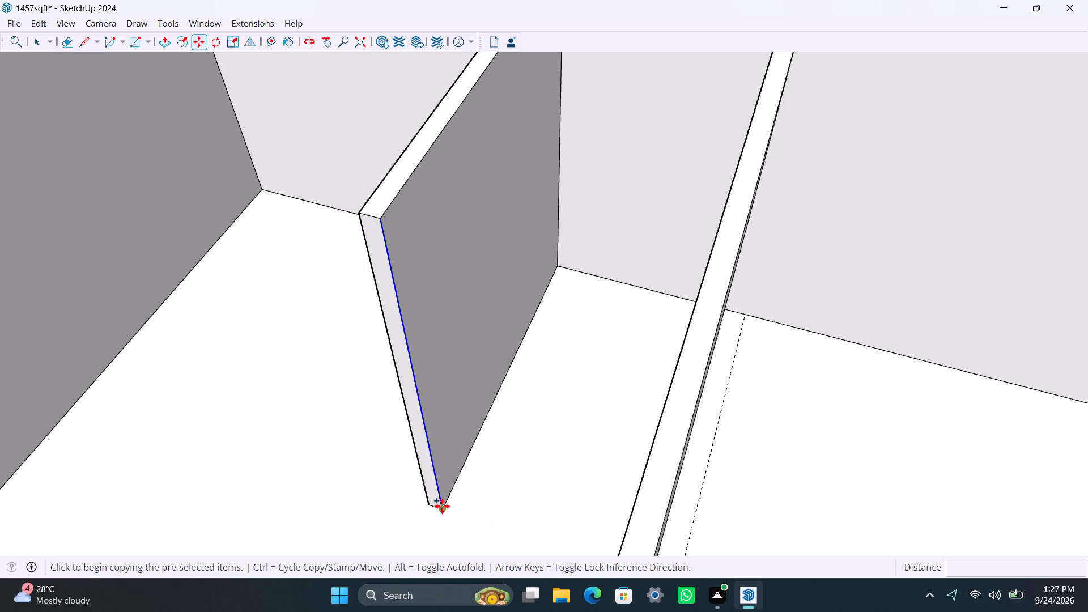
text(4.5")
key(Return)
key(space)
Pull the 4.5" strip at the new partition's end 1' toward the corner room's partition.
scroll(441, 483, up, 2)
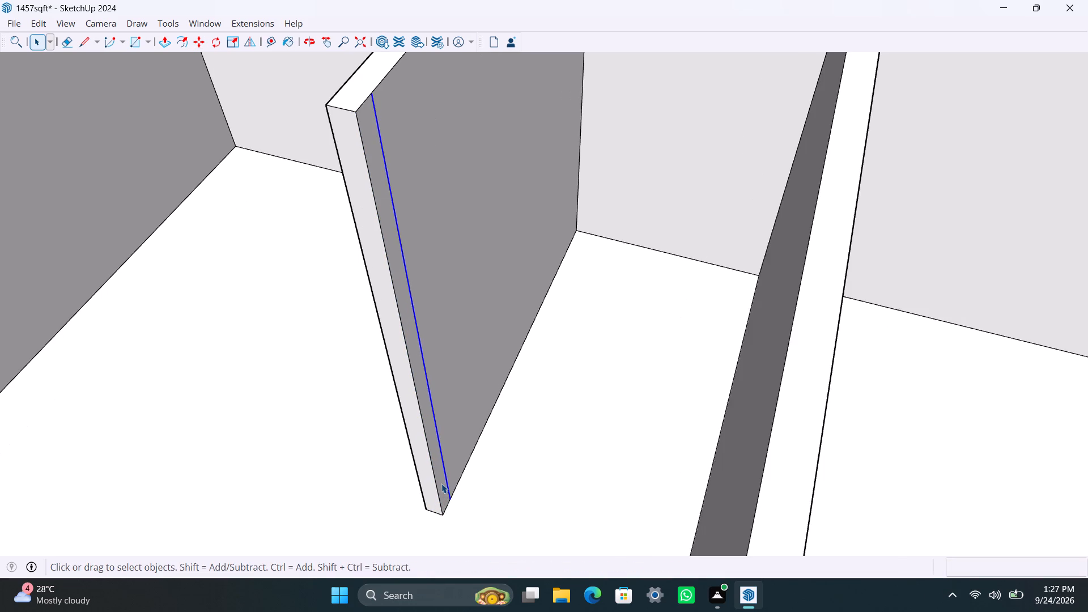
click(441, 483)
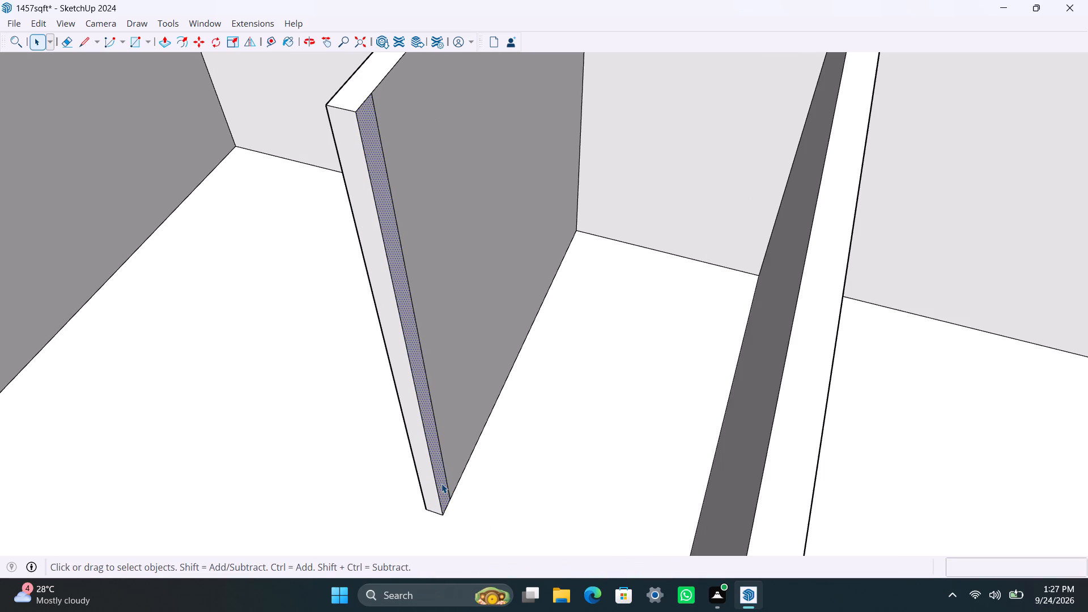
key(p)
drag(441, 483, 470, 502)
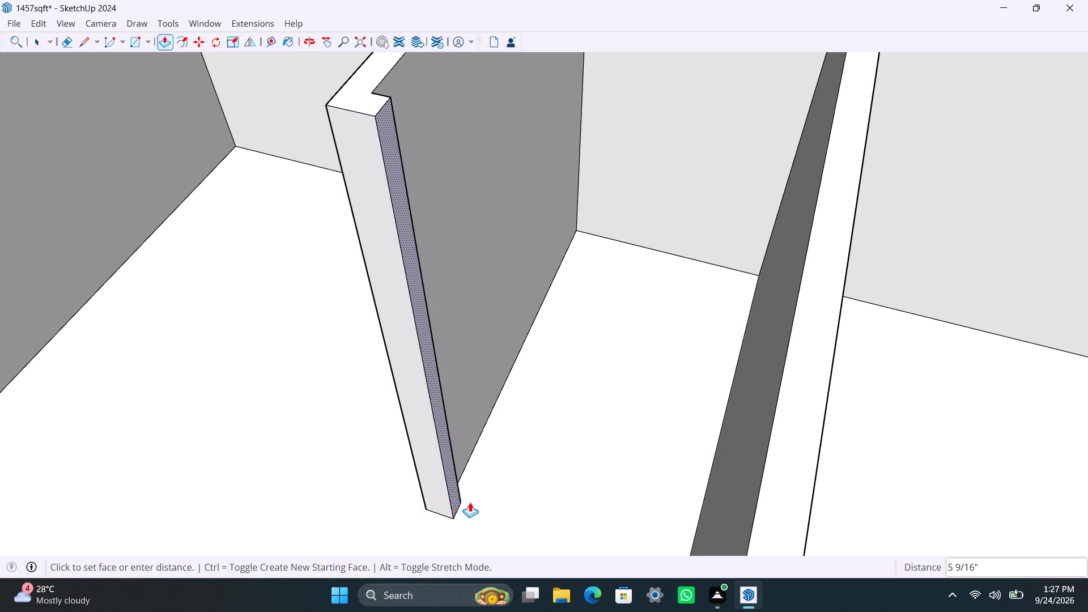
drag(470, 502, 473, 504)
text(1')
key(Return)
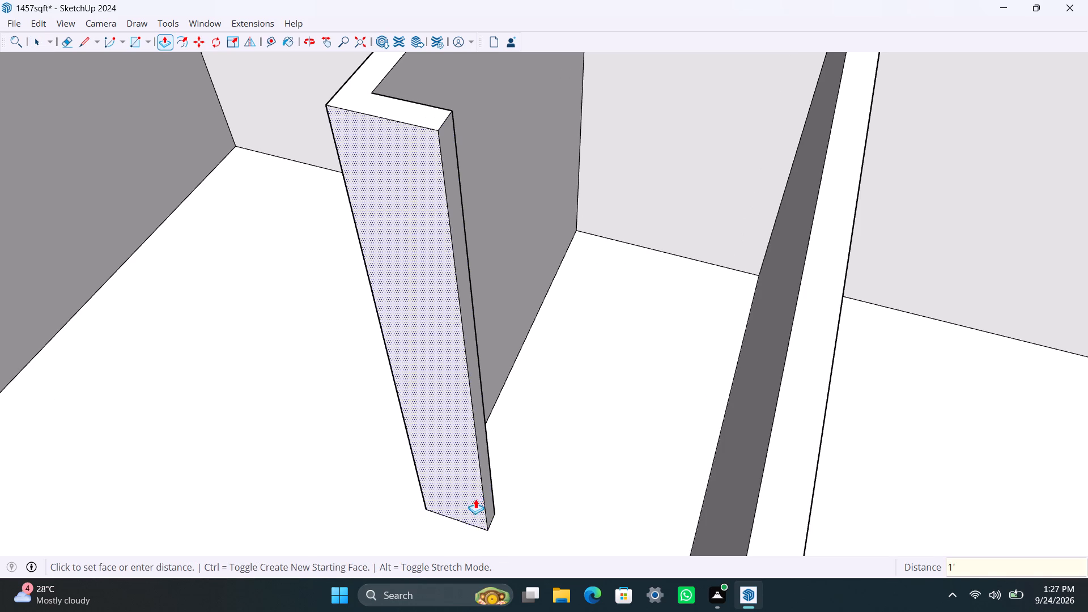
key(space)
Extend the 1' return to meet the corner room's partition, enclosing the small room, and delete the seam edge on the wall top.
scroll(640, 330, down, 3)
middle_drag(632, 401, 758, 384)
scroll(746, 245, up, 1)
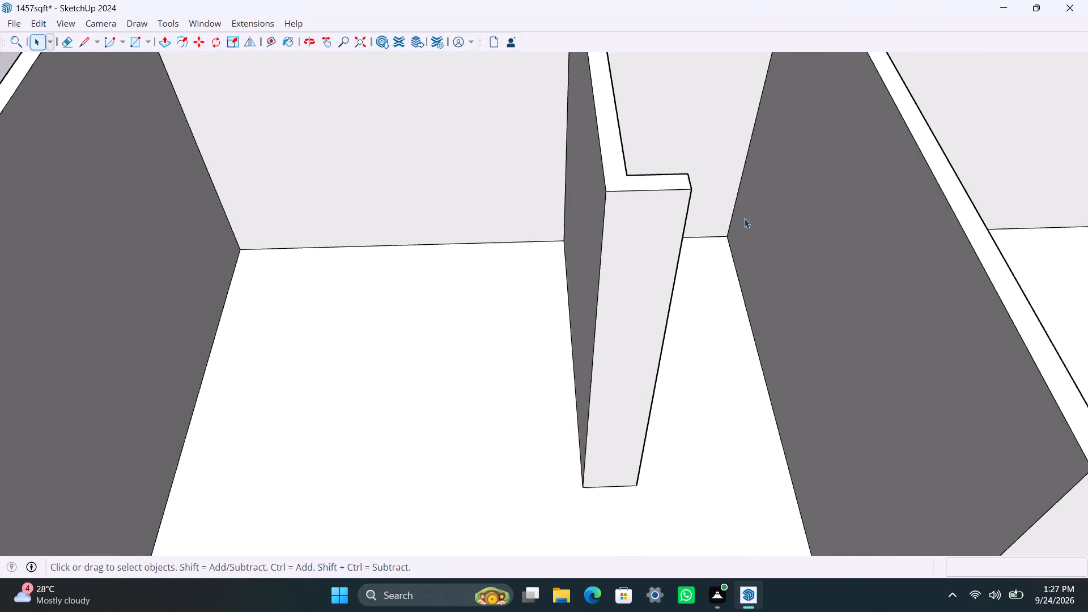
scroll(744, 218, up, 2)
scroll(728, 317, down, 4)
middle_drag(750, 362, 703, 364)
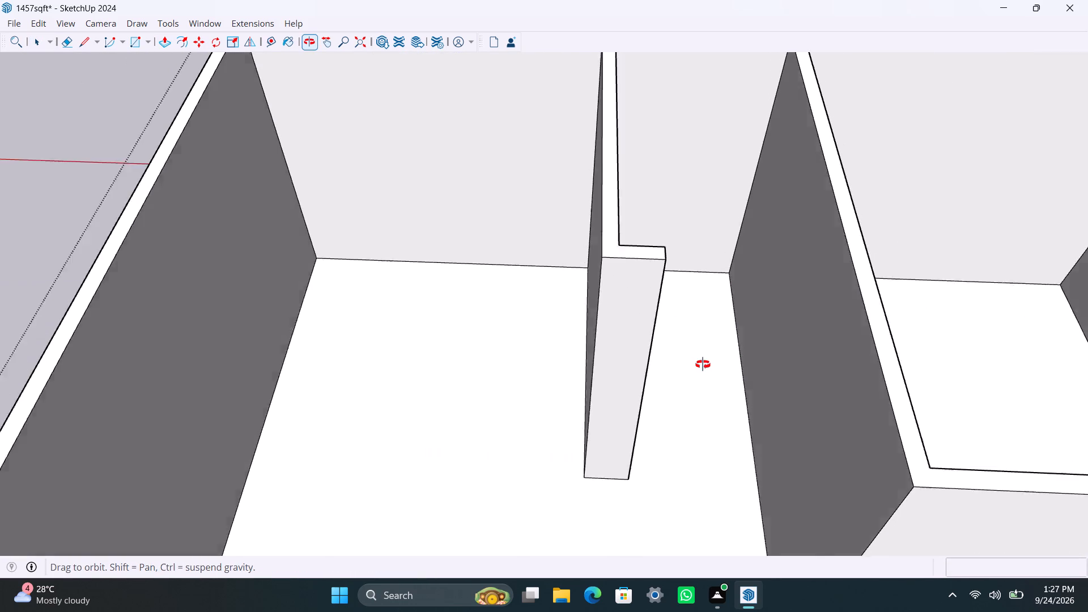
middle_drag(703, 364, 536, 362)
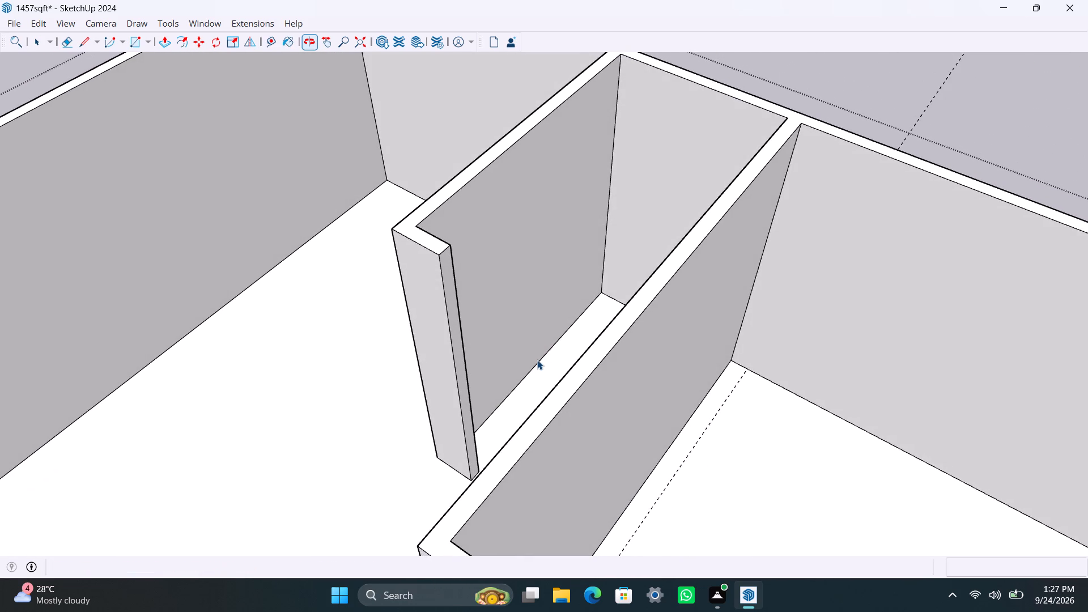
scroll(457, 372, up, 2)
click(456, 341)
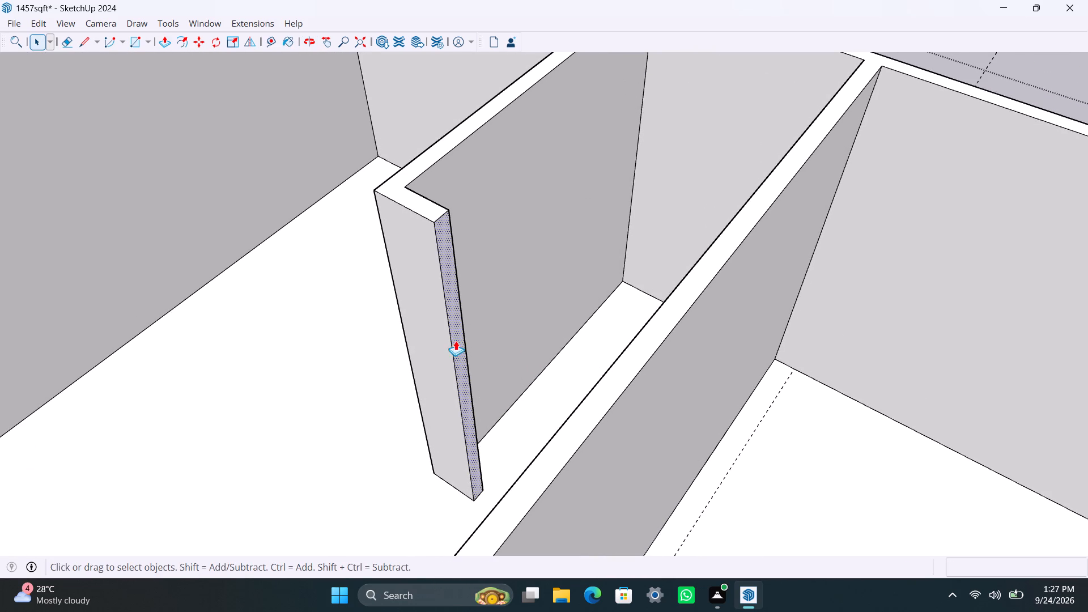
key(p)
drag(456, 341, 569, 426)
key(space)
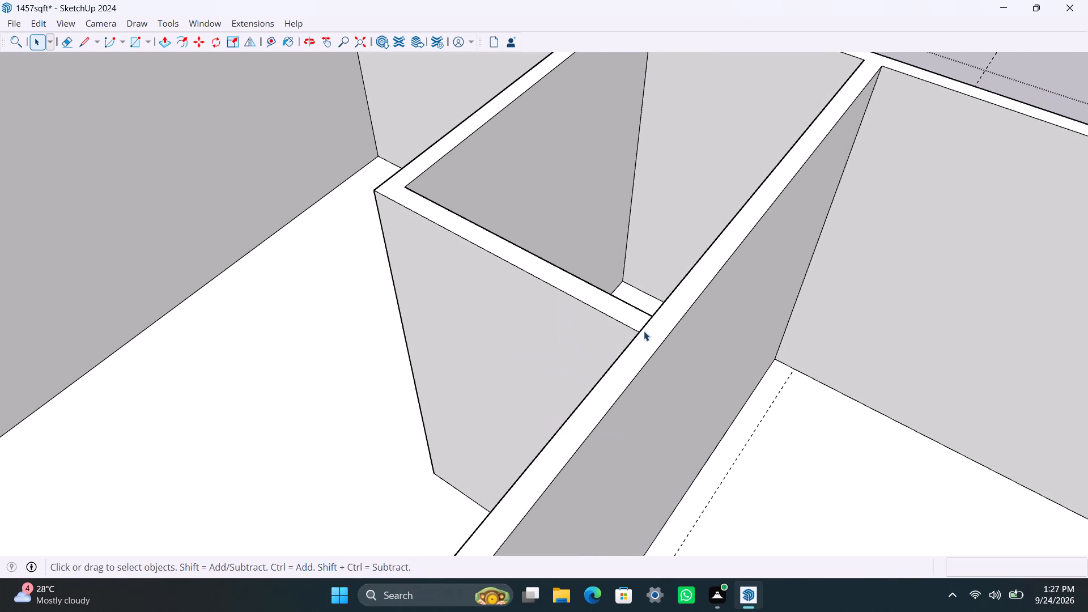
click(648, 322)
key(Delete)
Place a guide 3' below the top edge of the corner room's partition, on the side facing away from the small room.
scroll(672, 327, down, 5)
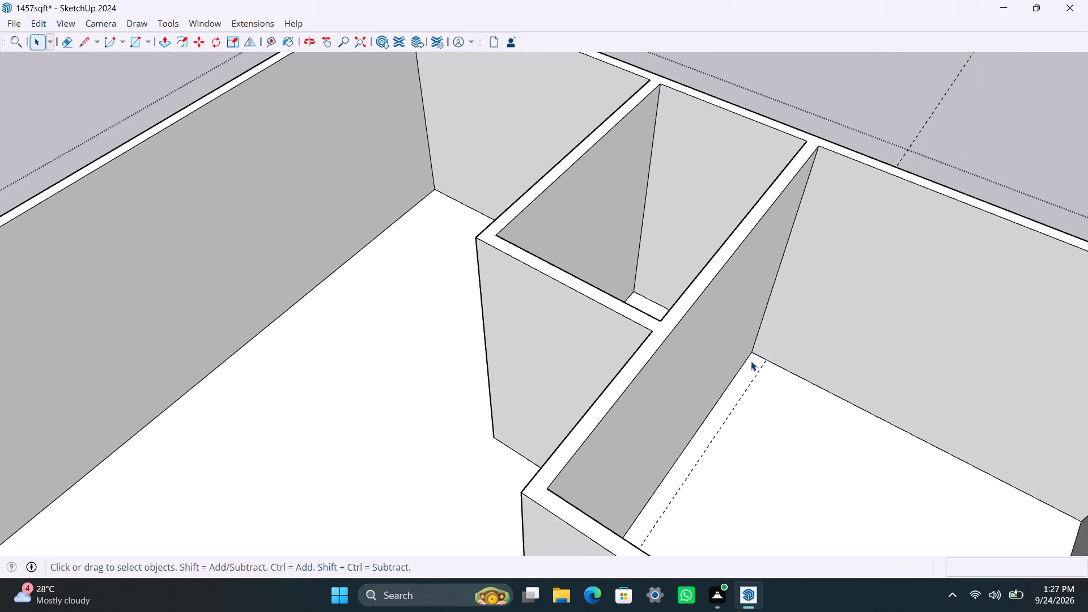
middle_drag(751, 362, 503, 377)
scroll(503, 373, down, 3)
shift+middle_drag(494, 372, 559, 353)
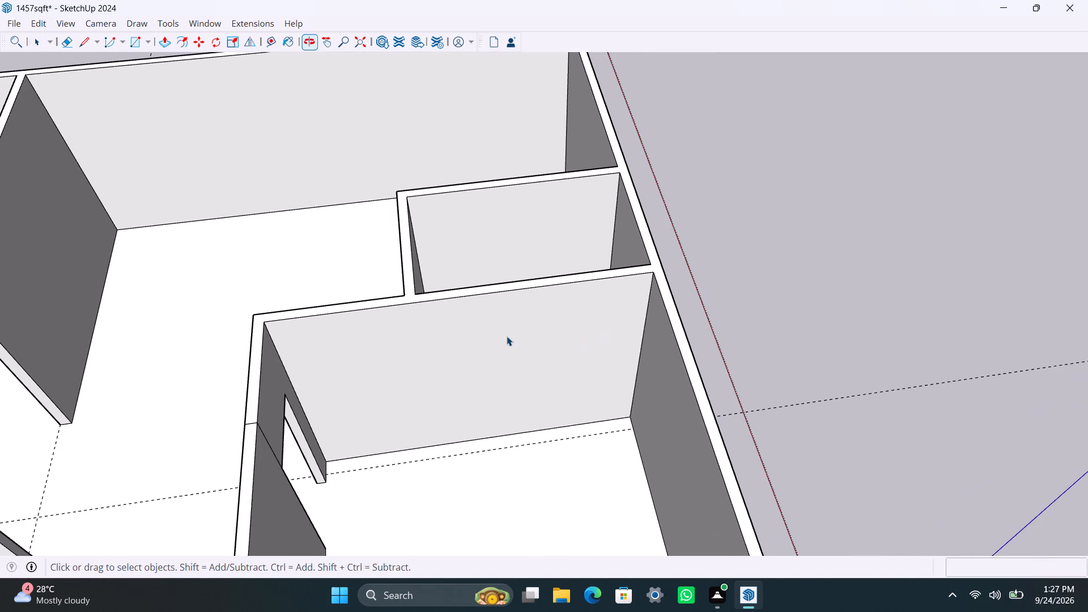
key(t)
click(506, 292)
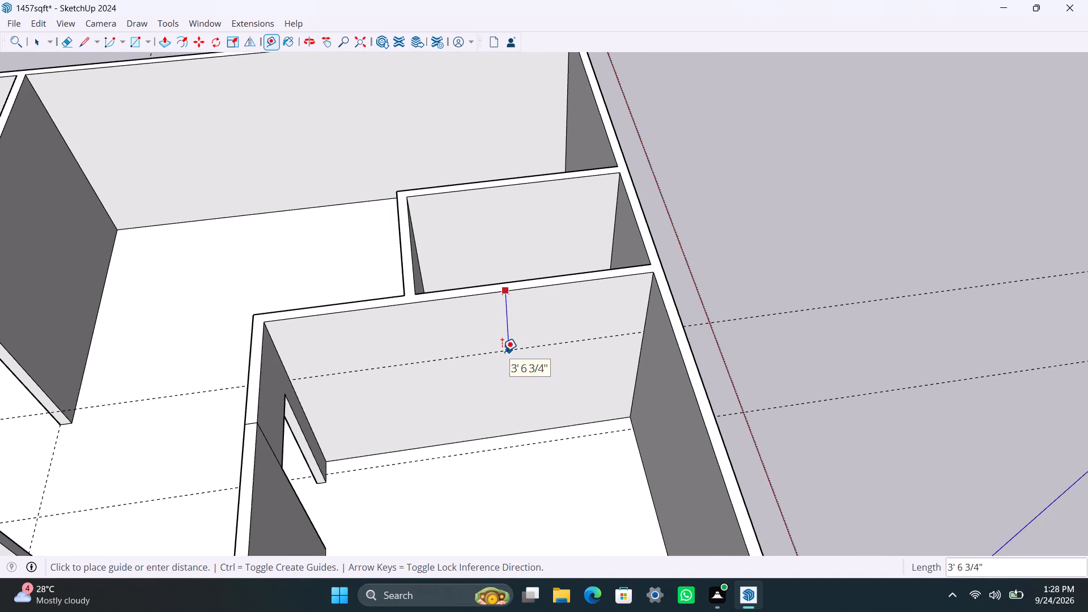
text(3')
key(Return)
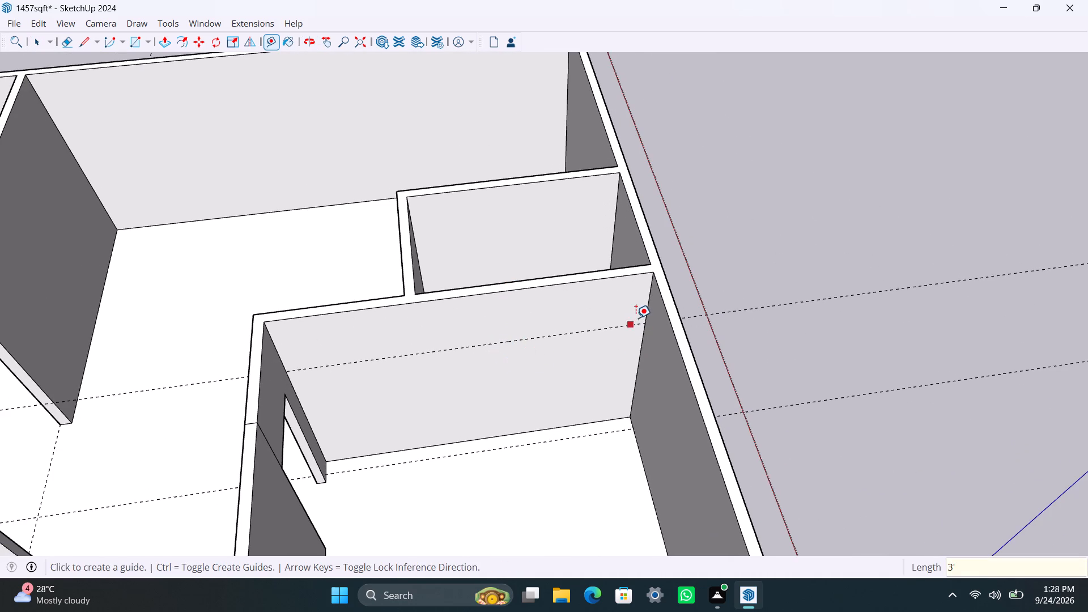
Place vertical guides on that partition 2' from the outer-wall corner and another 3' further along for the door width.
click(645, 304)
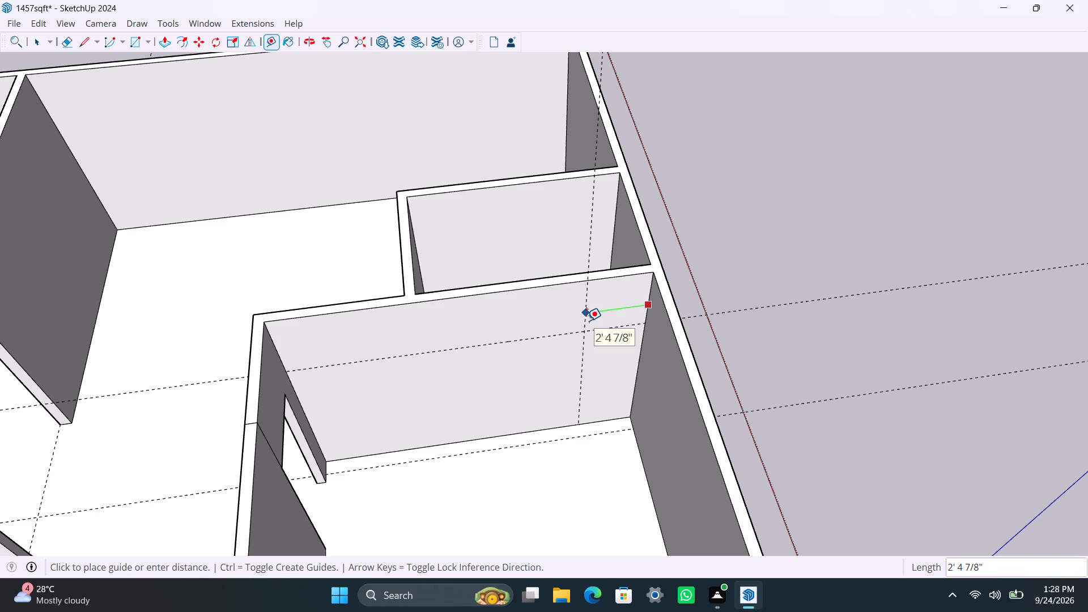
text(2')
key(Return)
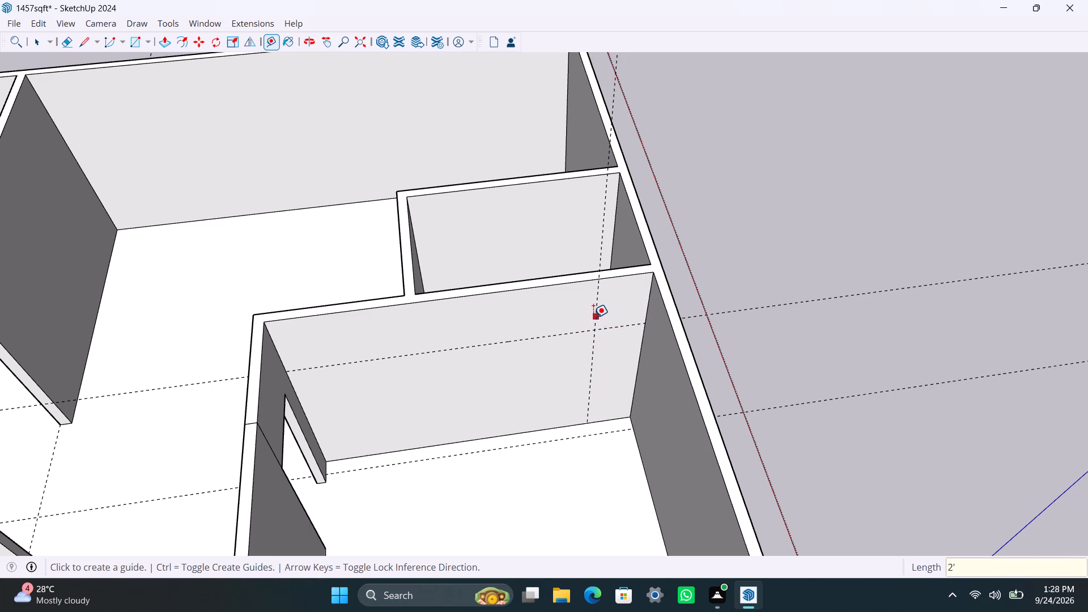
click(593, 317)
text(3')
key(Return)
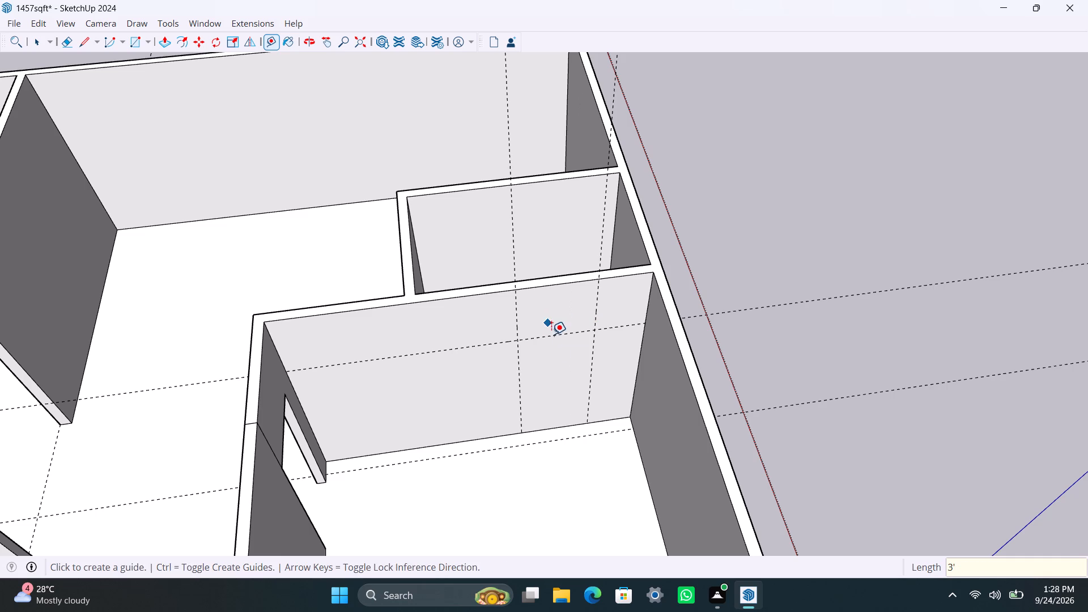
key(space)
Draw a 3' by 7' door rectangle between the guides, down to the floor.
key(r)
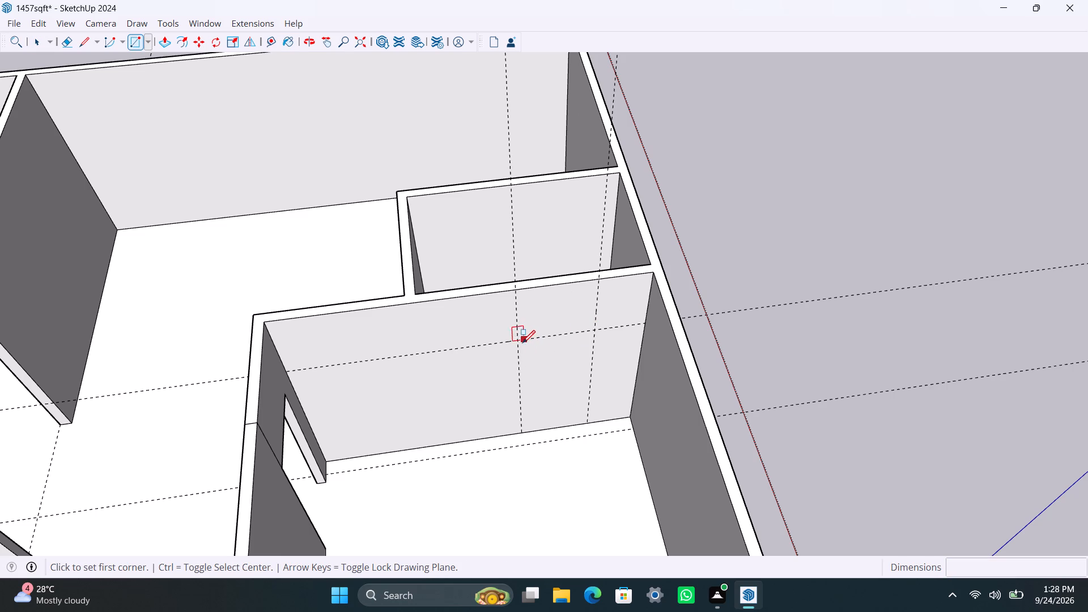
drag(521, 341, 521, 347)
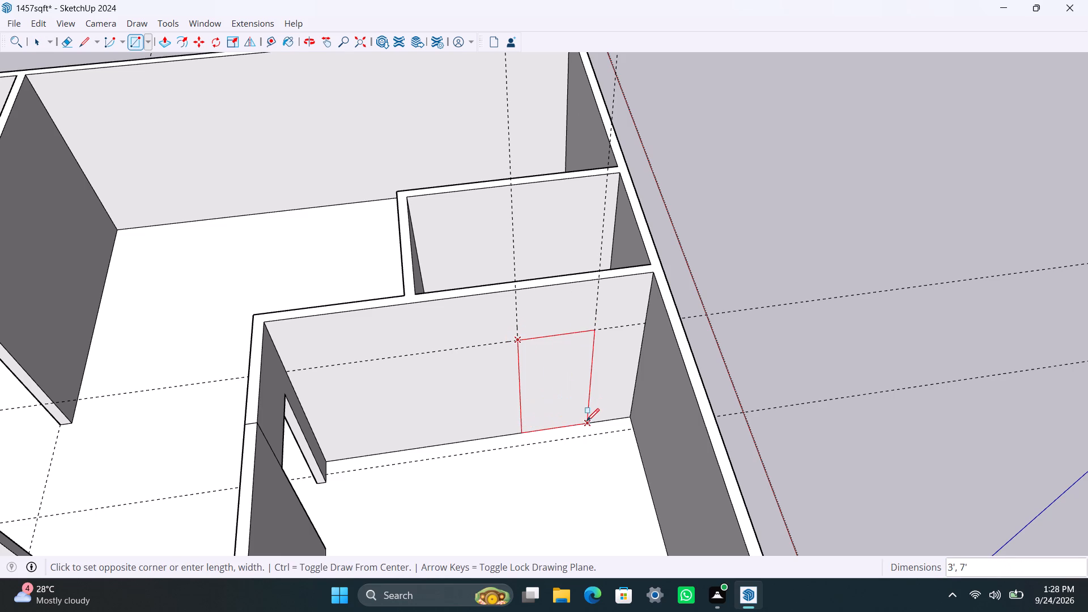
click(586, 421)
key(space)
Push the door rectangle through the wall to cut the opening, delete the leftover threshold edge, and save the model.
click(573, 406)
key(p)
drag(572, 406, 566, 371)
key(space)
click(560, 422)
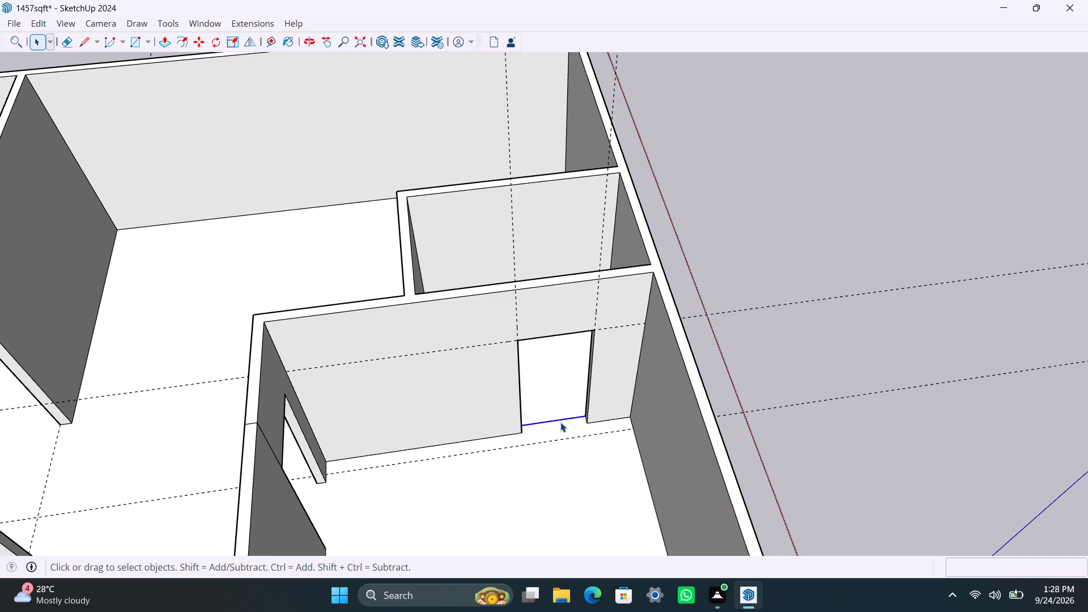
key(Delete)
key(ctrl+s)
Examine the apartment model from all sides, checking the rooms, partitions and door openings.
key(space)
click(728, 301)
scroll(470, 341, down, 5)
middle_drag(304, 392, 415, 384)
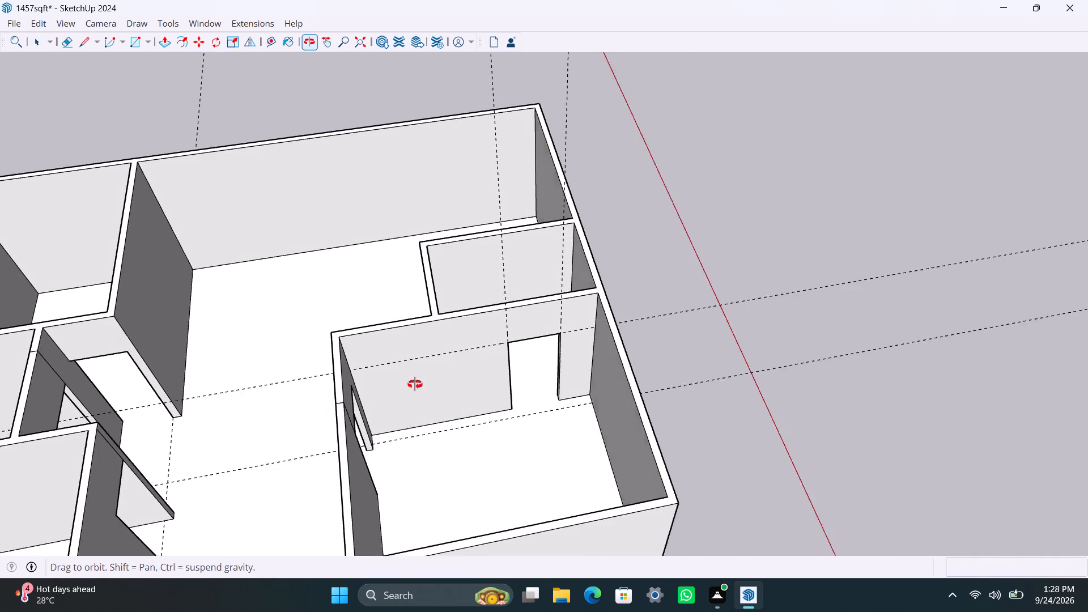
middle_drag(415, 384, 568, 369)
scroll(391, 446, down, 3)
shift+middle_drag(410, 447, 519, 422)
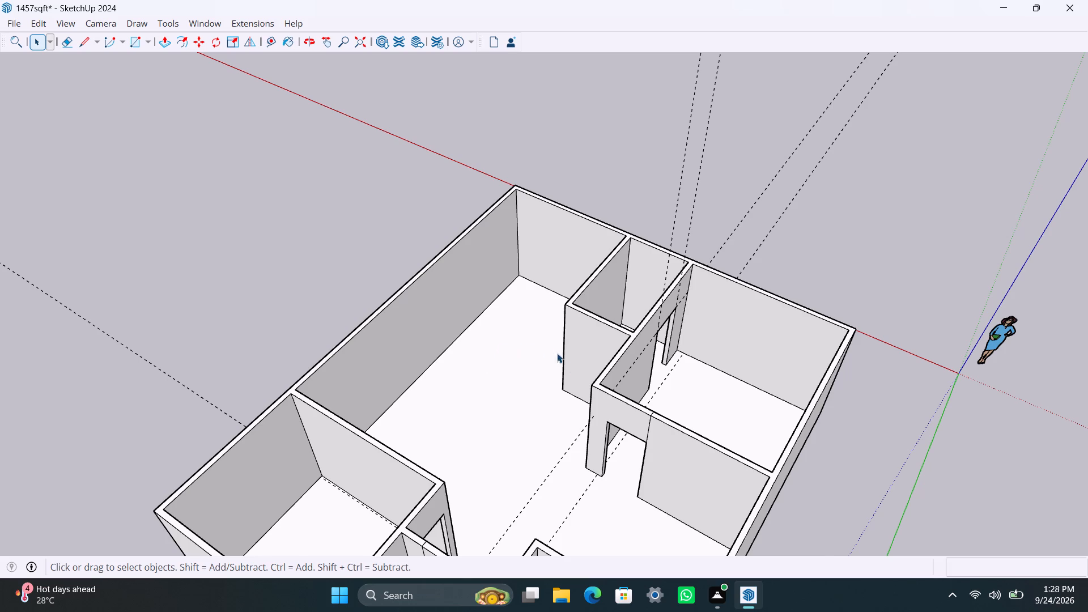
scroll(569, 363, down, 1)
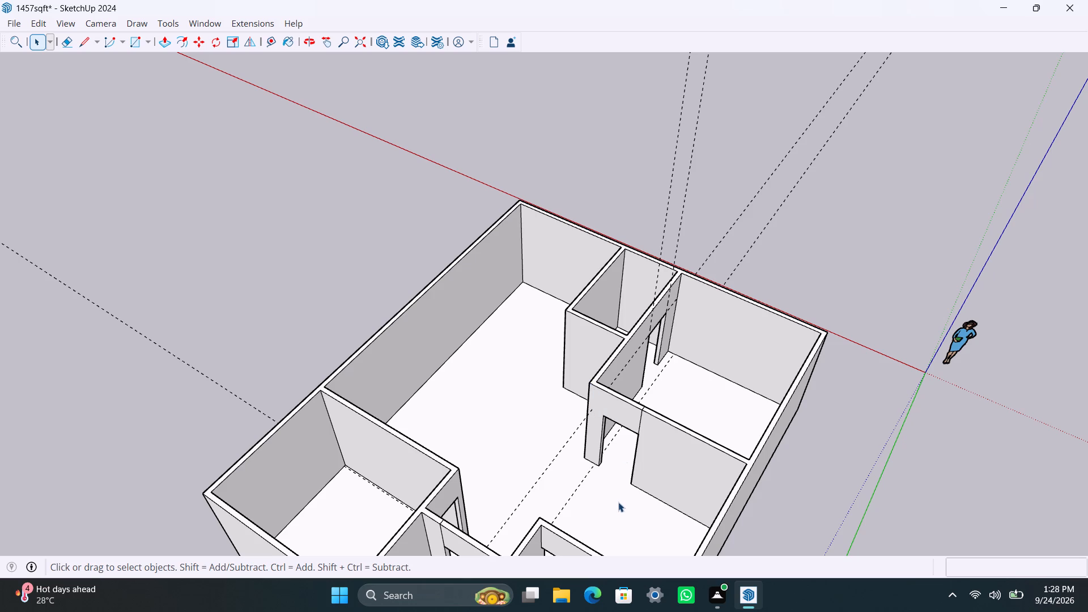
scroll(630, 485, down, 4)
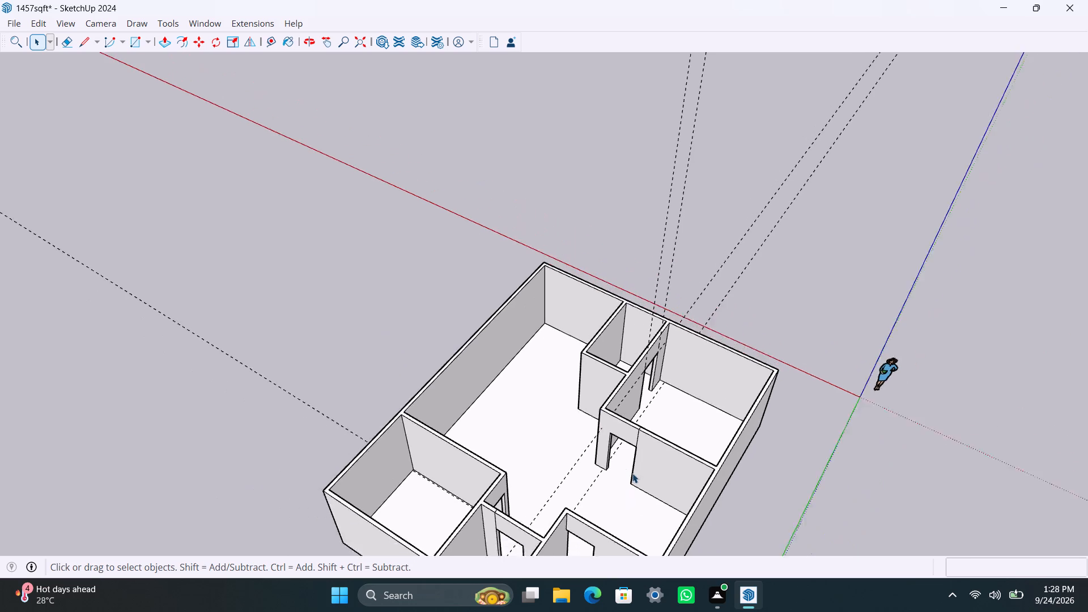
scroll(632, 473, up, 2)
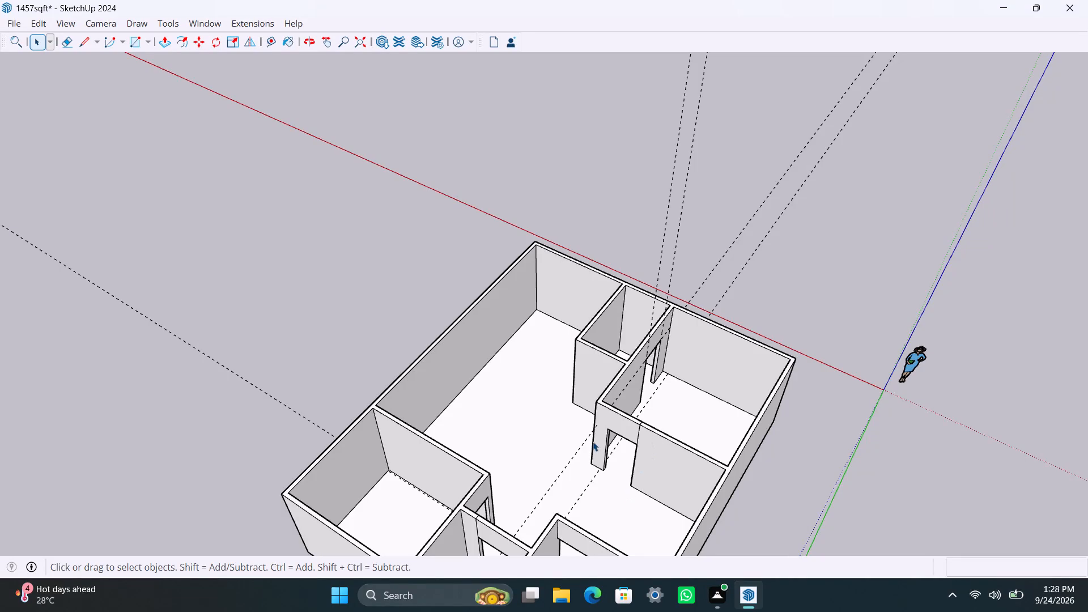
scroll(593, 444, down, 3)
middle_drag(580, 455, 1083, 448)
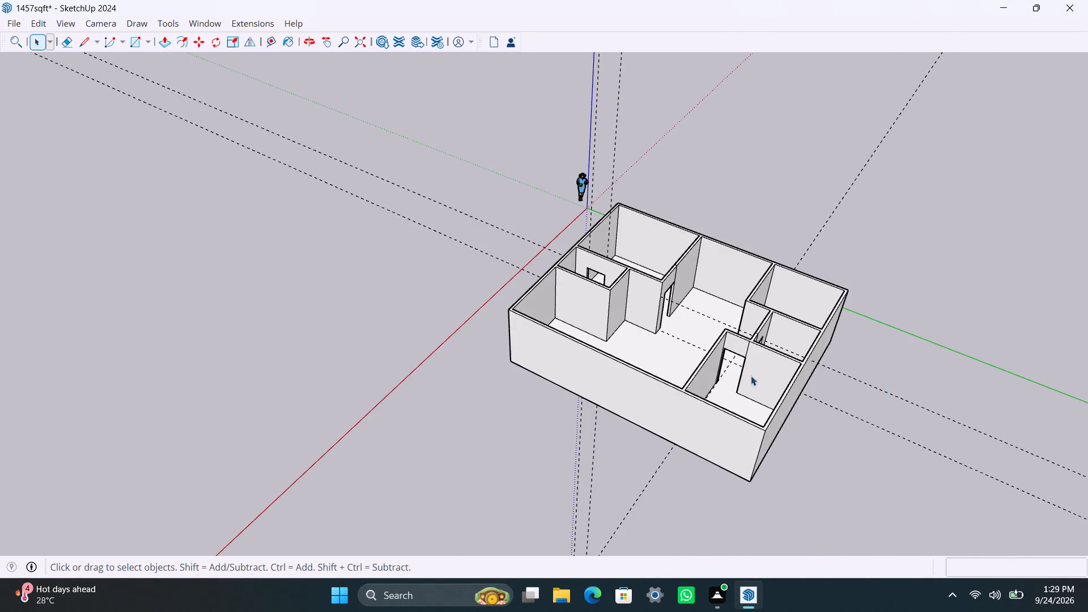
scroll(704, 372, up, 2)
middle_drag(601, 358, 711, 390)
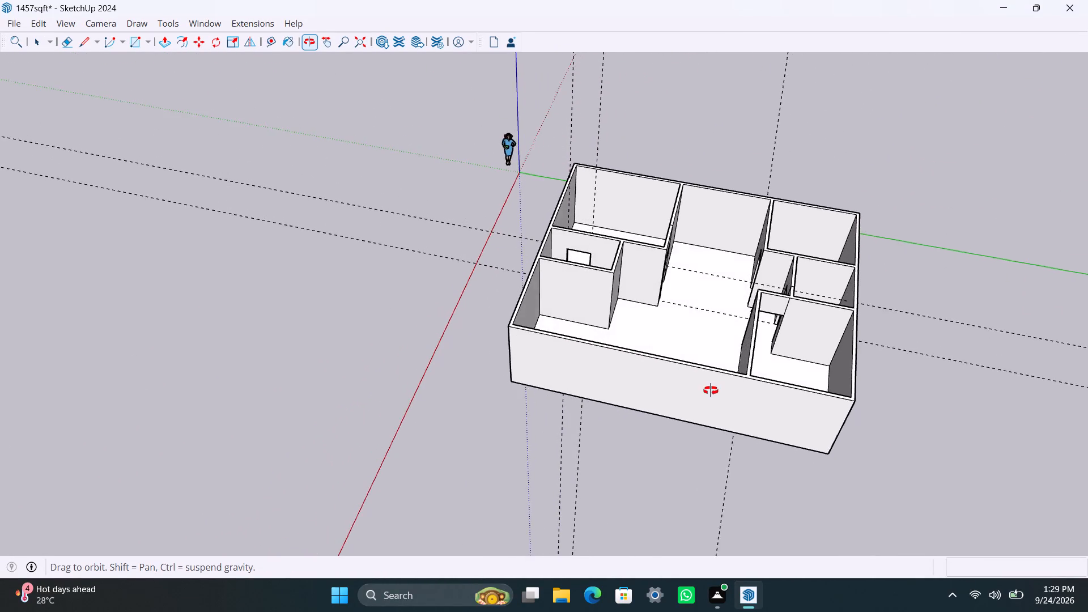
middle_drag(711, 390, 796, 422)
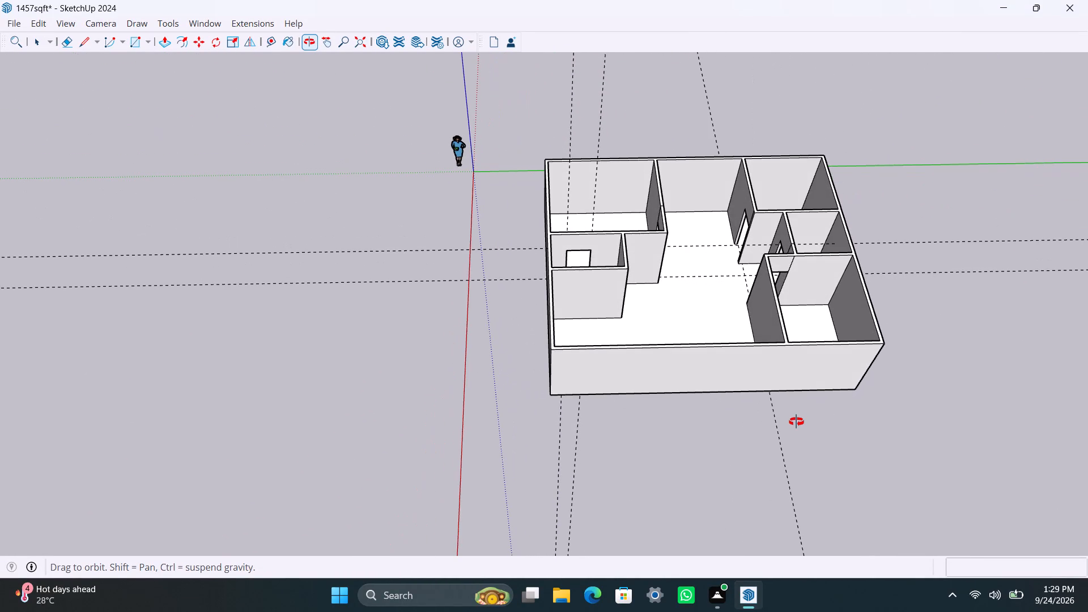
middle_drag(796, 422, 796, 422)
scroll(617, 338, up, 2)
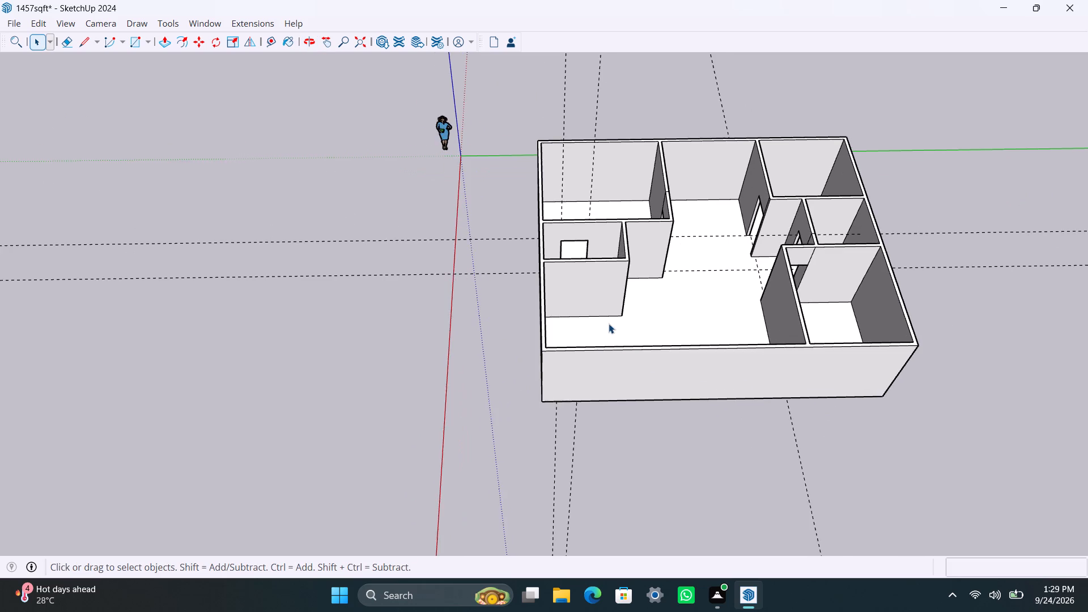
scroll(609, 324, up, 3)
shift+middle_drag(597, 322, 601, 389)
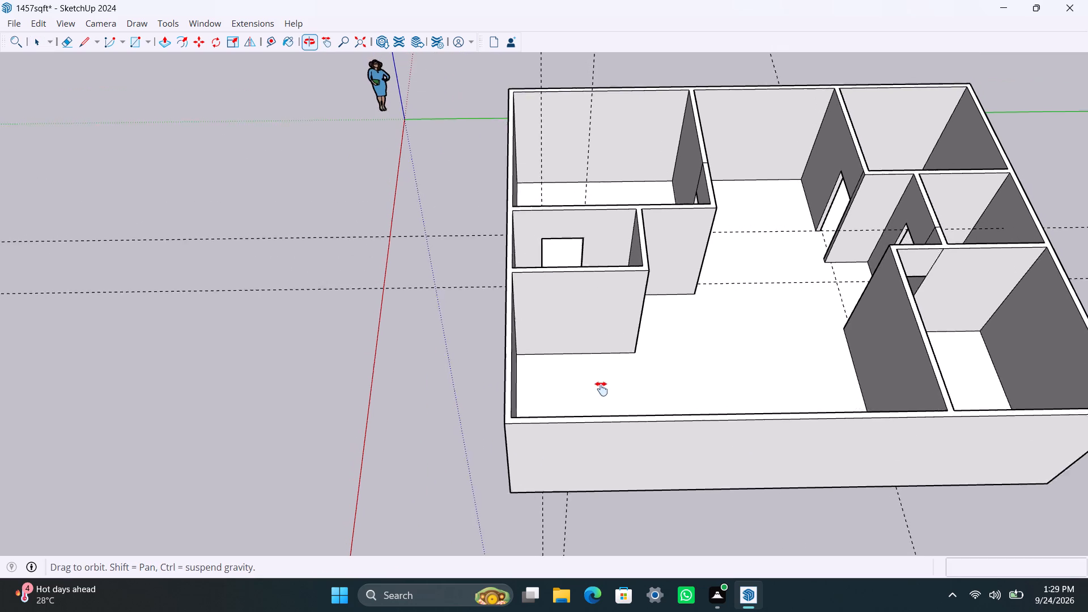
shift+middle_drag(601, 389, 599, 405)
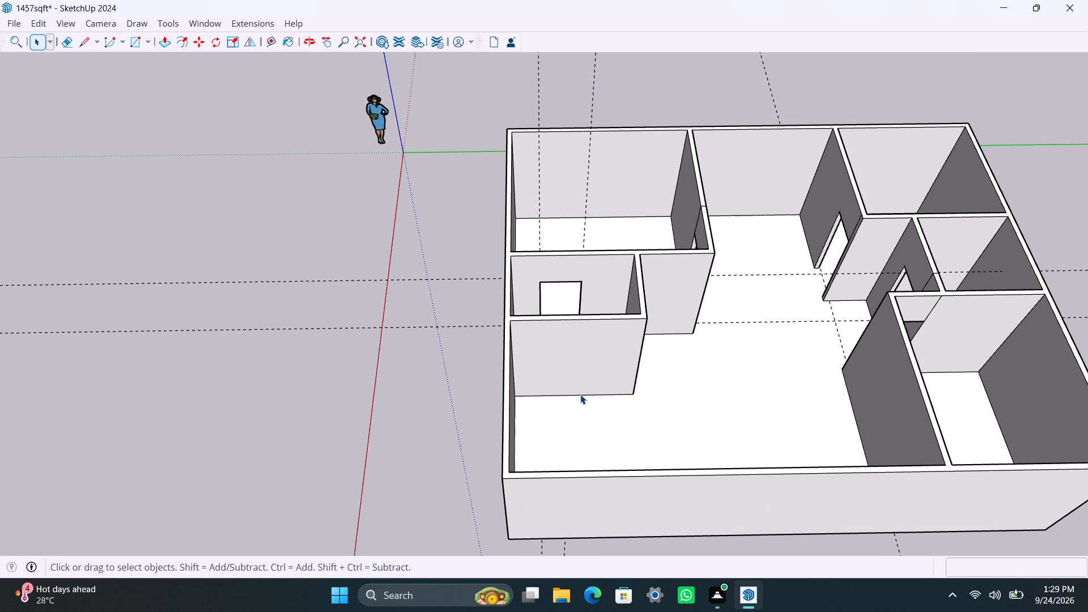
scroll(580, 394, down, 2)
middle_drag(528, 393, 528, 393)
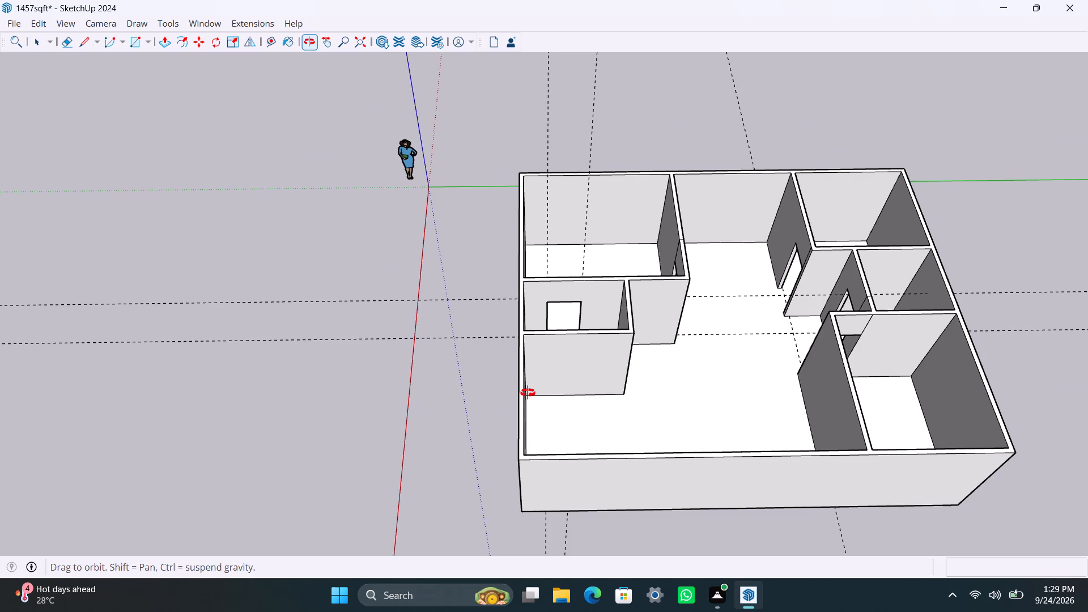
middle_drag(528, 393, 899, 406)
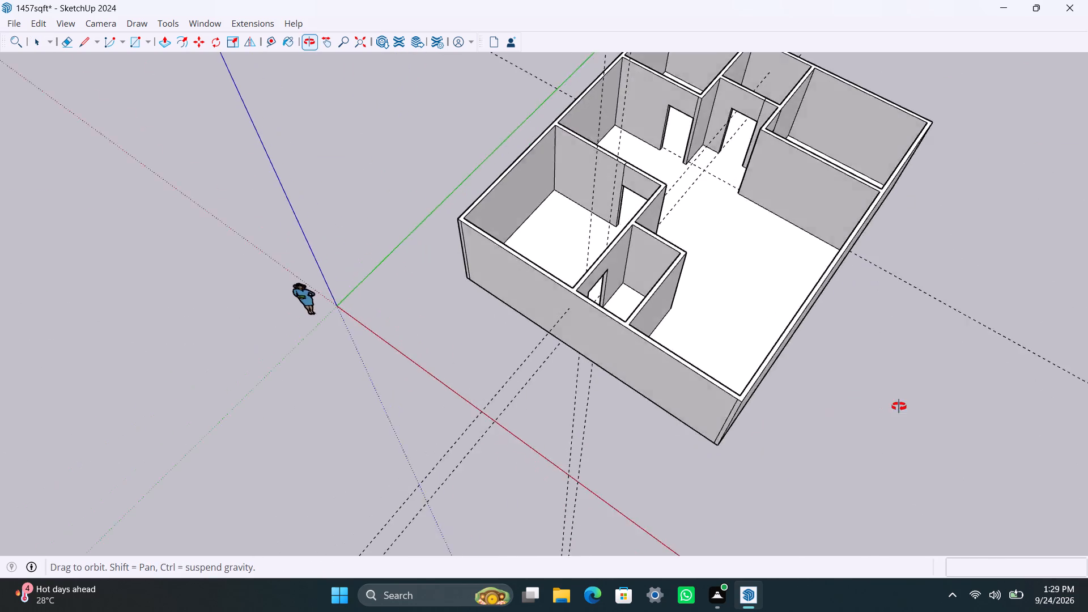
middle_drag(899, 406, 1043, 322)
scroll(719, 201, up, 2)
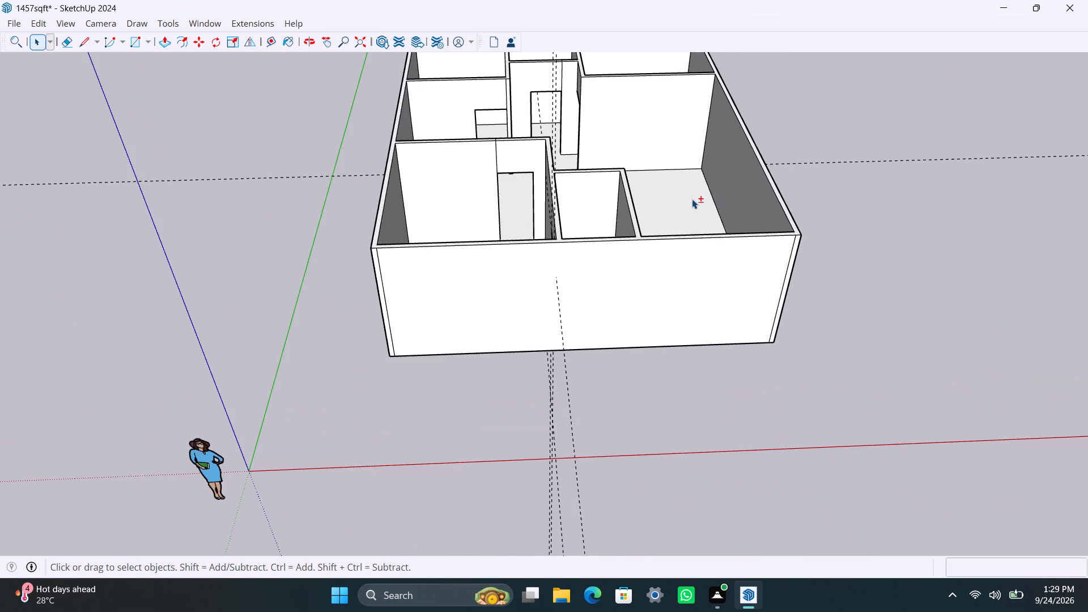
shift+middle_drag(691, 201, 679, 309)
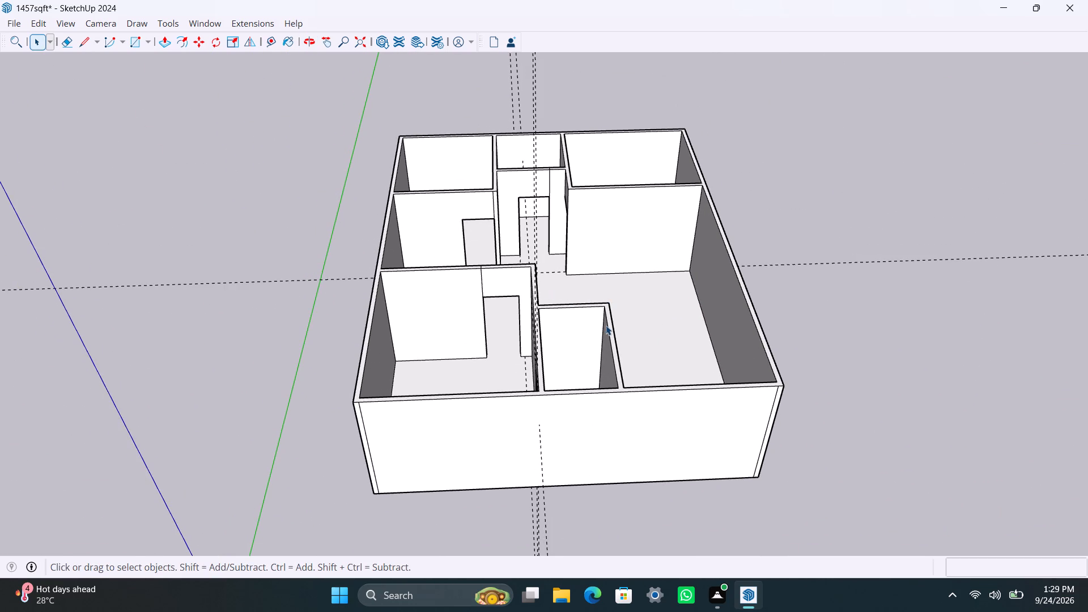
scroll(636, 349, up, 1)
middle_drag(659, 358, 385, 397)
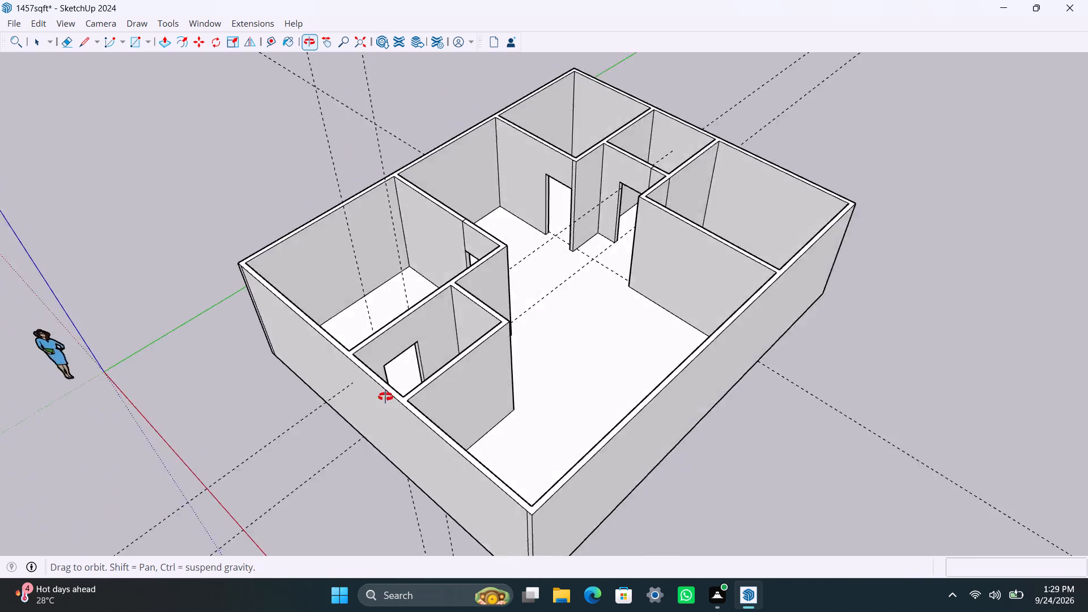
middle_drag(385, 397, 196, 388)
Open the wall group and copy the vertical edge where the small room's partition meets the outer wall 10'6" along the partition.
scroll(420, 330, up, 2)
middle_drag(457, 362, 370, 430)
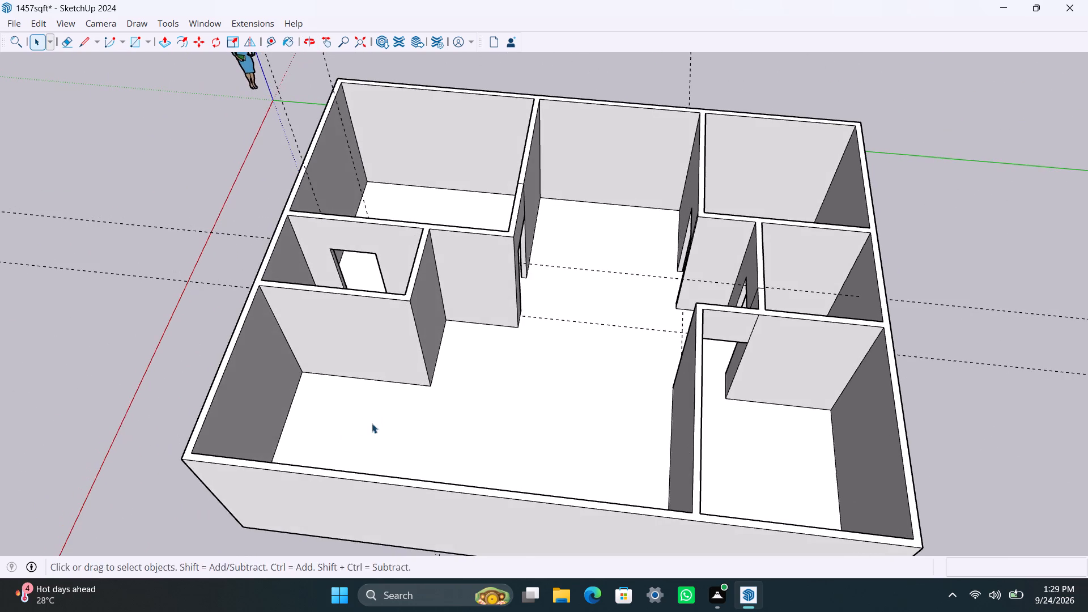
shift+middle_drag(372, 423, 504, 433)
scroll(461, 390, up, 2)
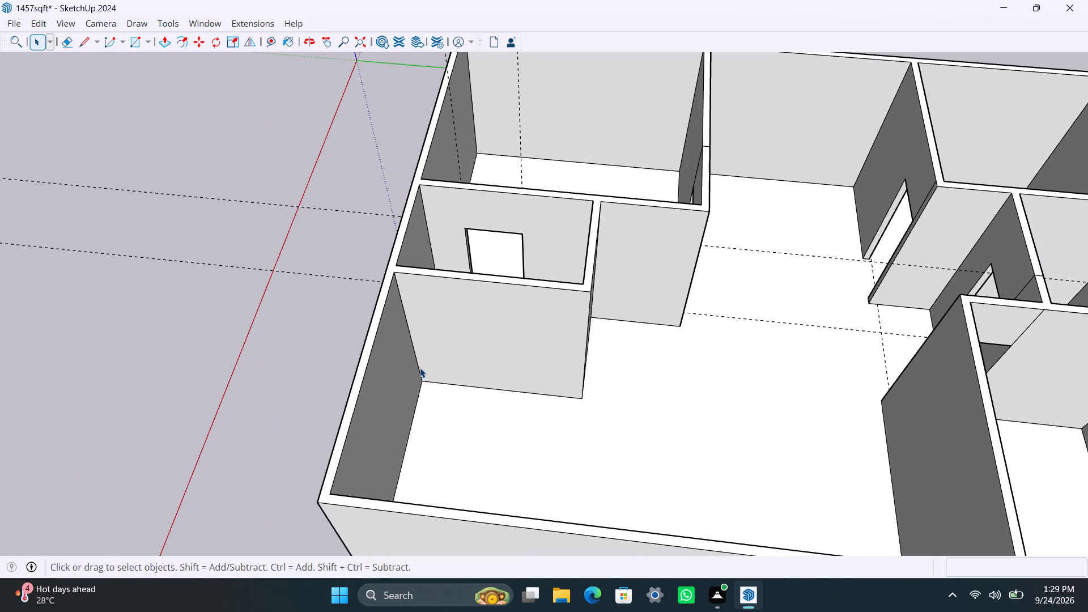
click(420, 367)
triple_click(420, 368)
click(420, 368)
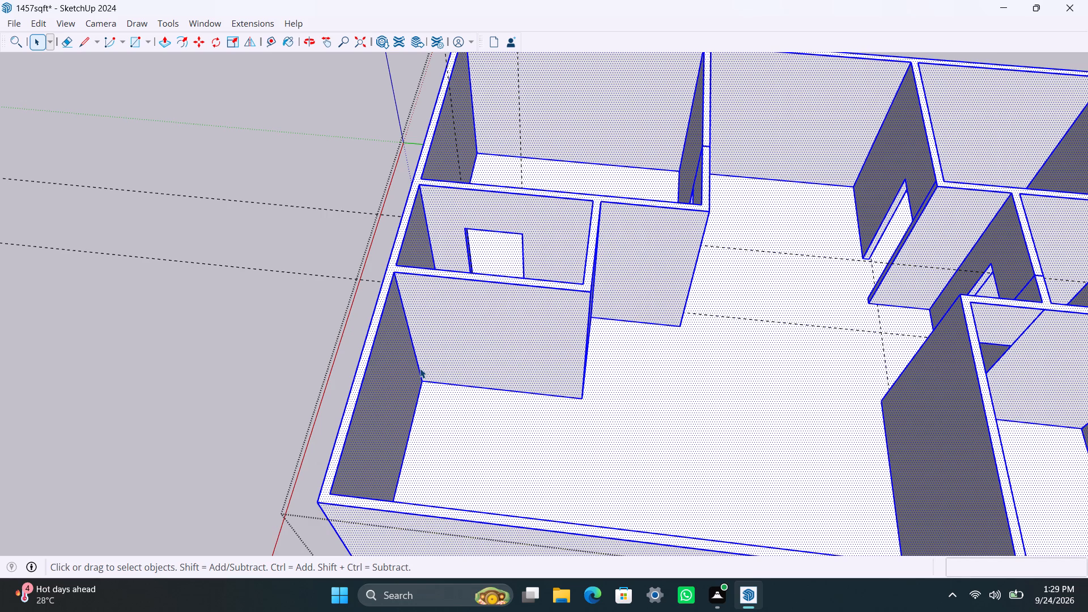
click(421, 372)
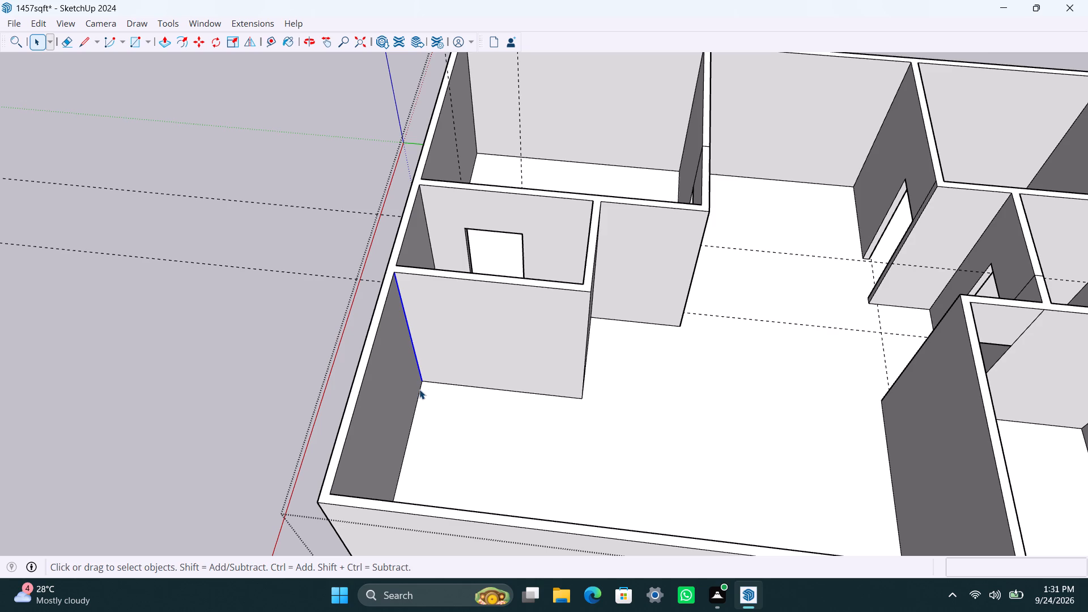
key(m)
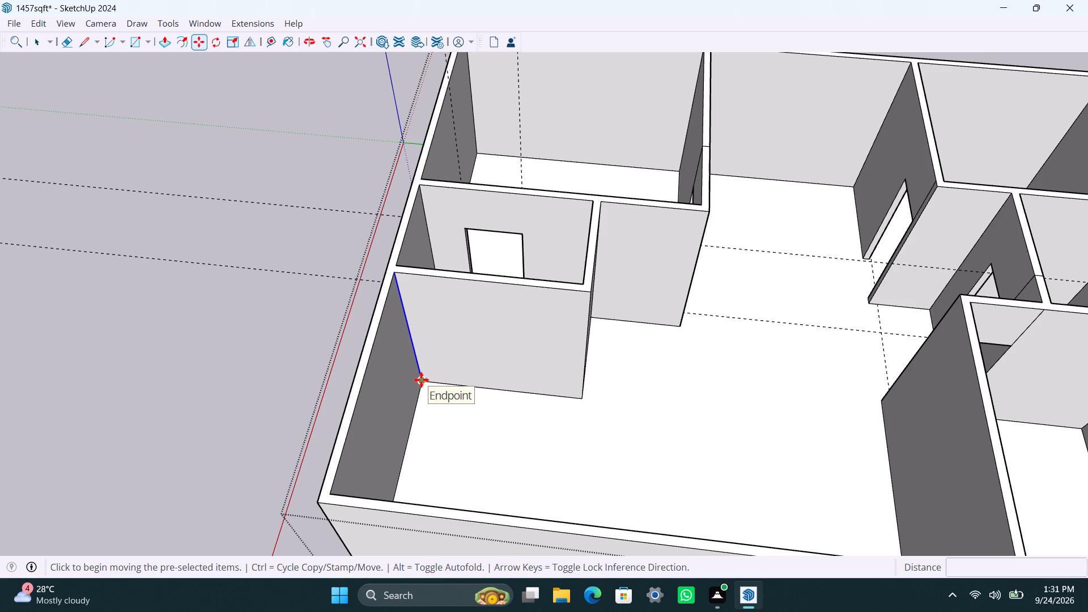
click(424, 380)
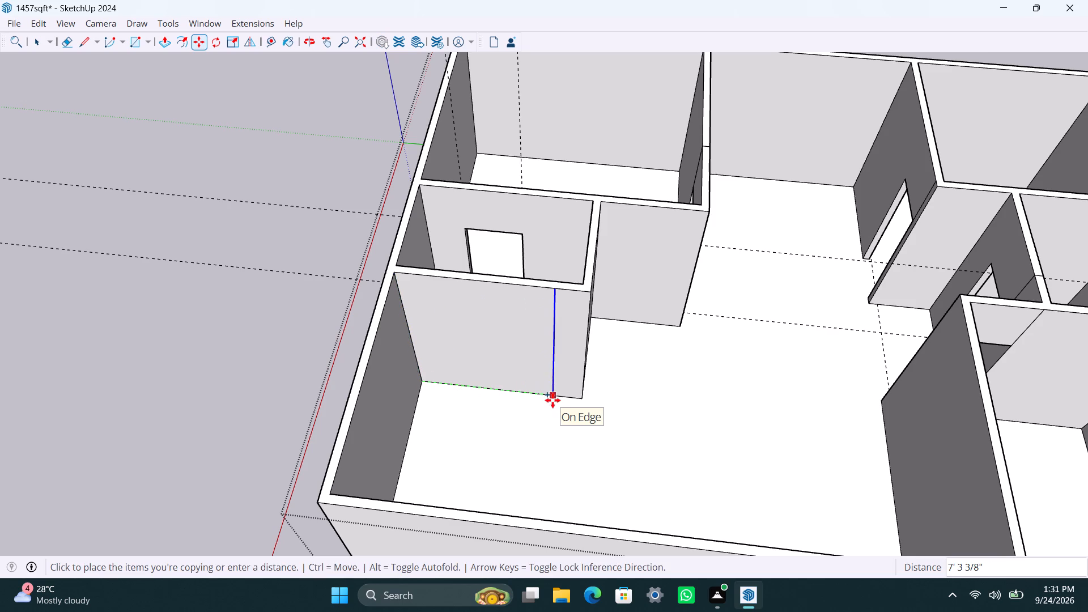
key(1)
text(0')
key(6)
key(shift+quotedbl)
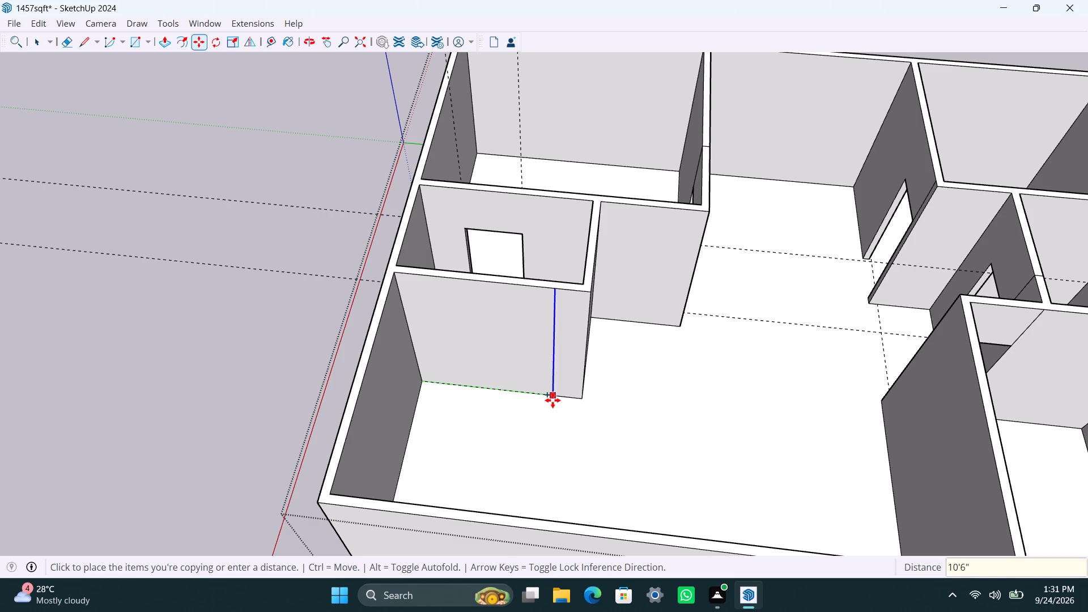
key(Return)
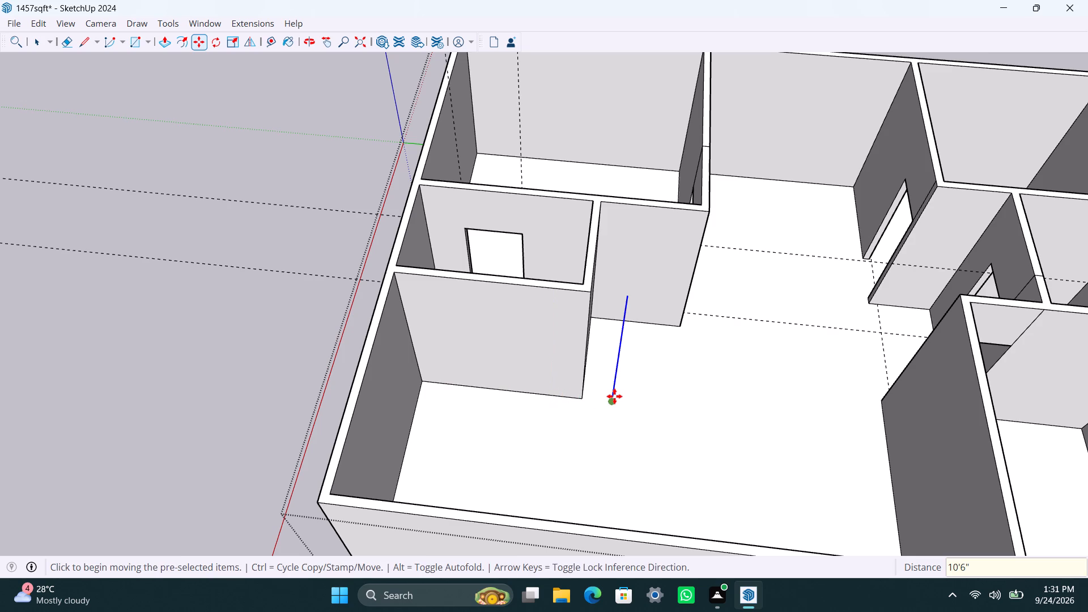
Copy the new vertical line 4.5" further in the same direction to mark the wall thickness.
click(614, 396)
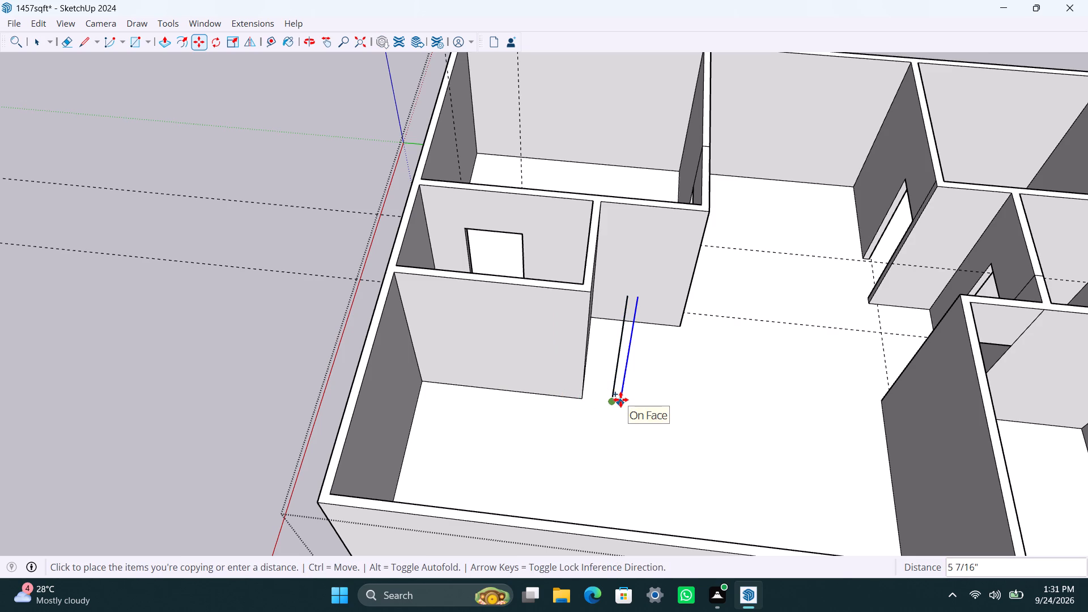
text(4.5")
key(Return)
key(space)
Copy the vertical edge at the small room's outer corner 4.5" along its end wall to outline a wall-thick strip.
scroll(644, 425, down, 3)
middle_drag(648, 431, 474, 460)
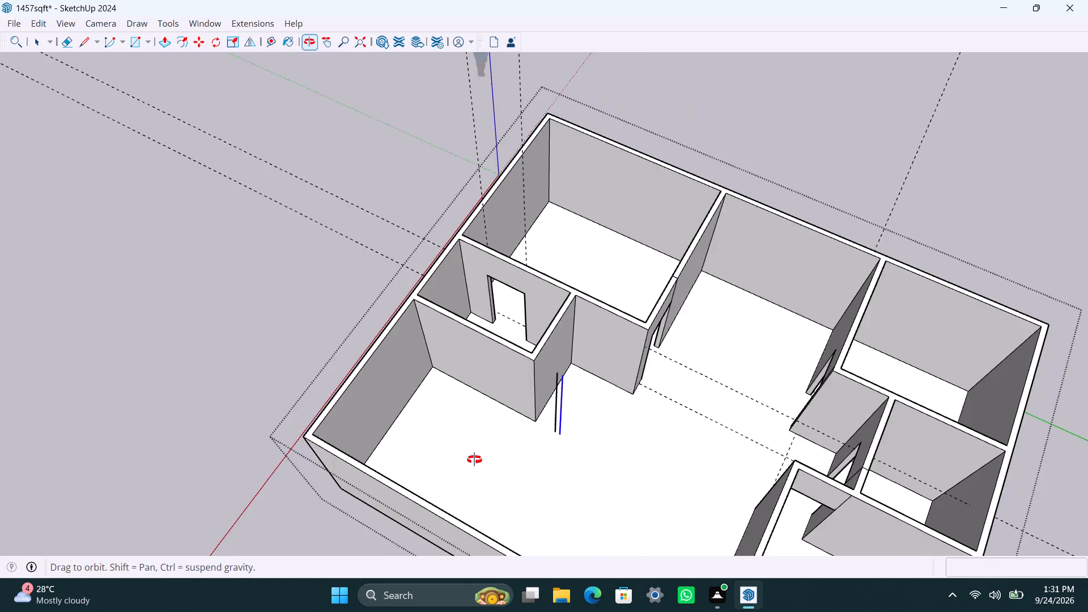
middle_drag(474, 460, 403, 460)
scroll(452, 412, up, 5)
click(480, 393)
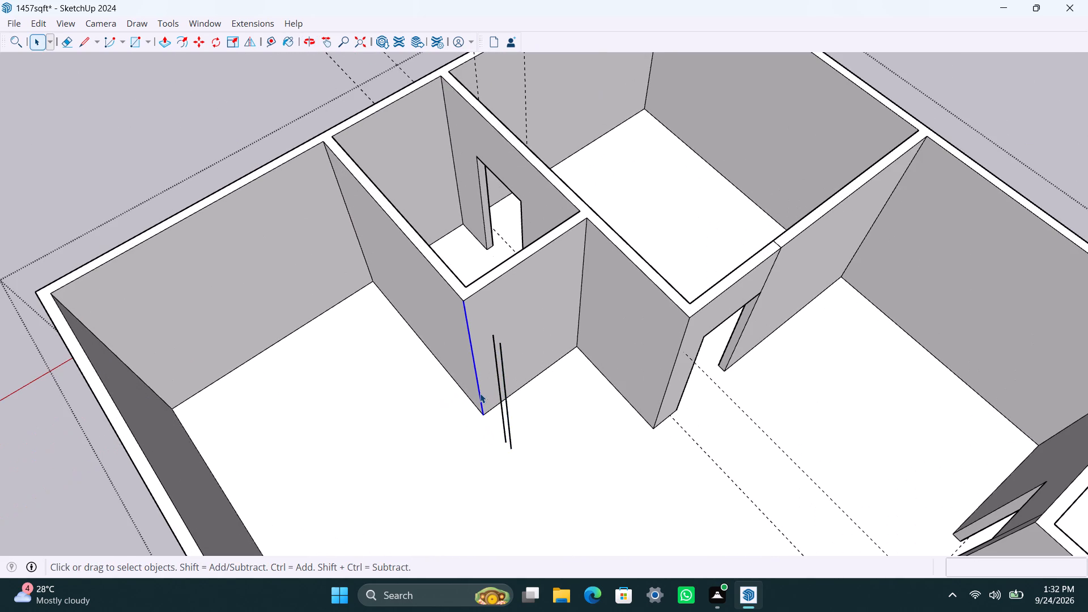
key(m)
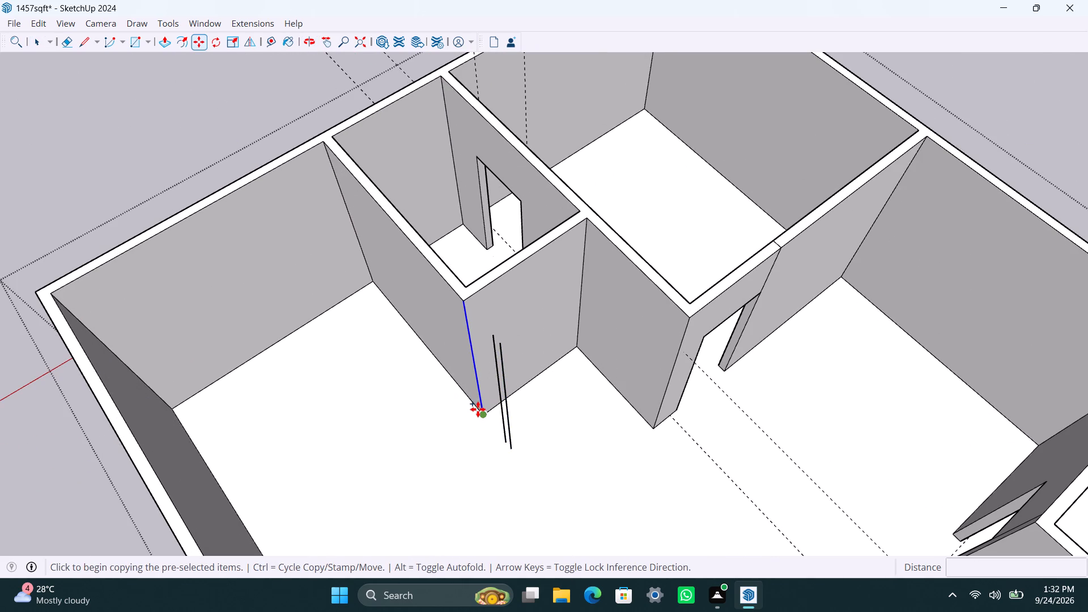
click(481, 410)
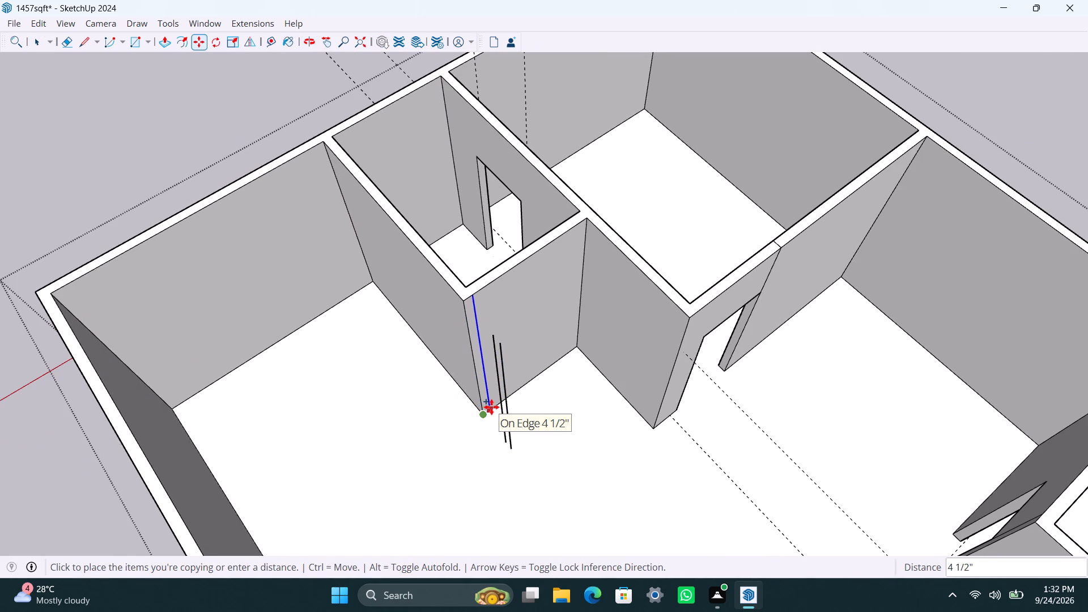
text(4.)
text(5")
key(Return)
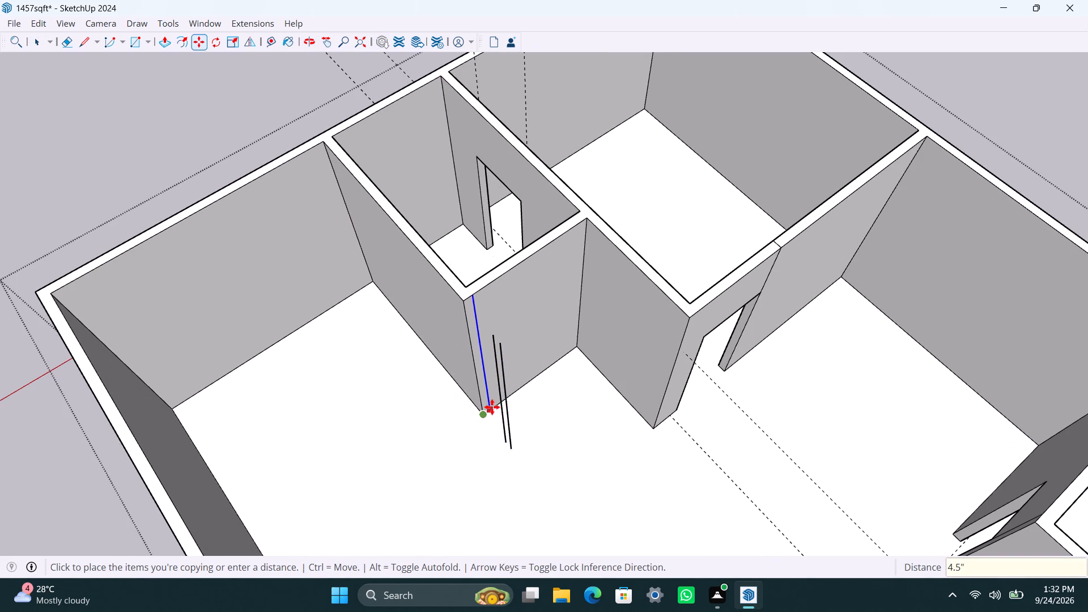
key(space)
Push/Pull the 4.5" strip outward about 2'2" to extend the small room's partition to the farther marker line.
scroll(481, 393, up, 3)
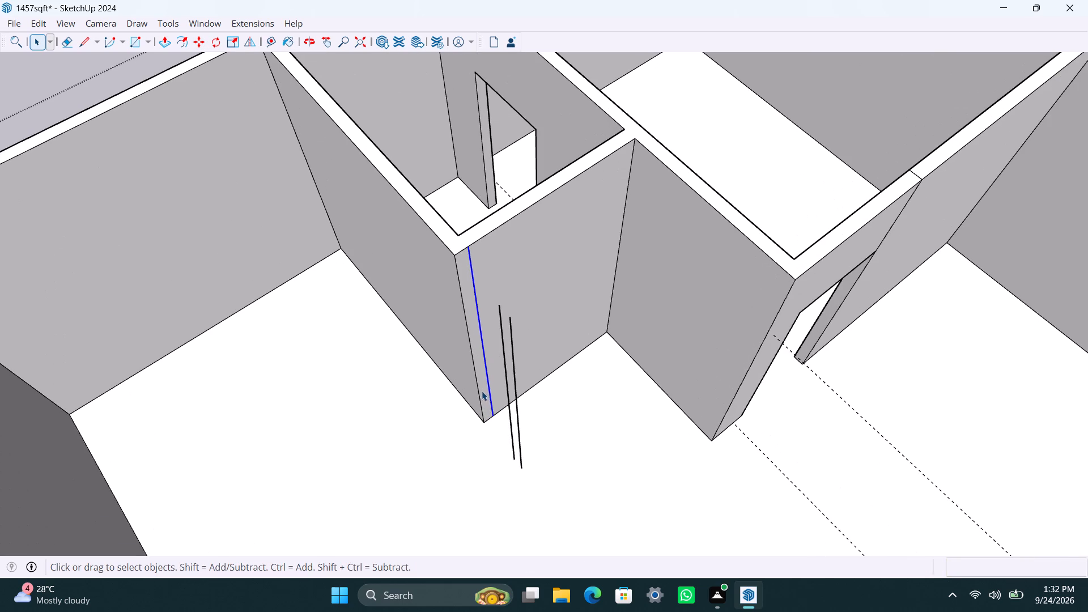
click(482, 388)
key(p)
drag(482, 388, 533, 444)
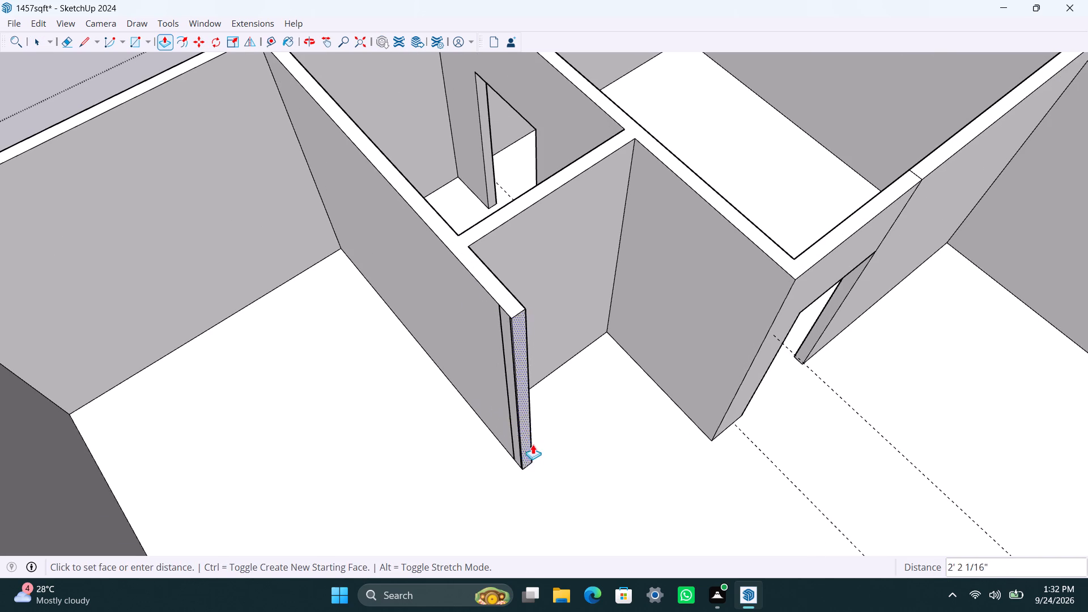
drag(533, 444, 522, 463)
key(space)
scroll(507, 465, down, 3)
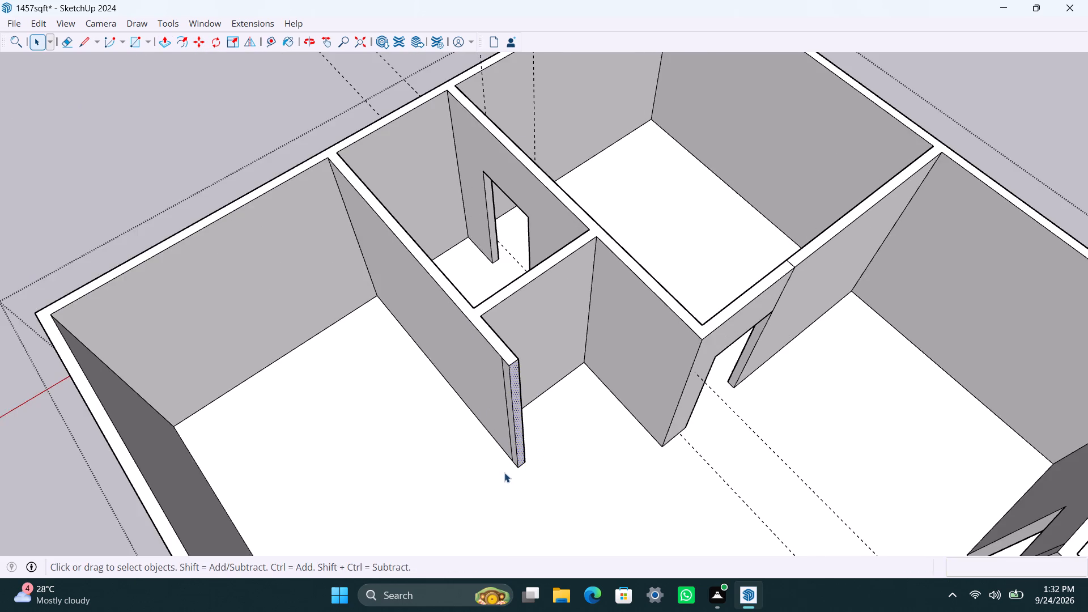
Examine the extended small-room partition and the rooms around it from several angles.
middle_drag(558, 469, 756, 450)
scroll(602, 450, down, 4)
middle_drag(614, 479, 637, 484)
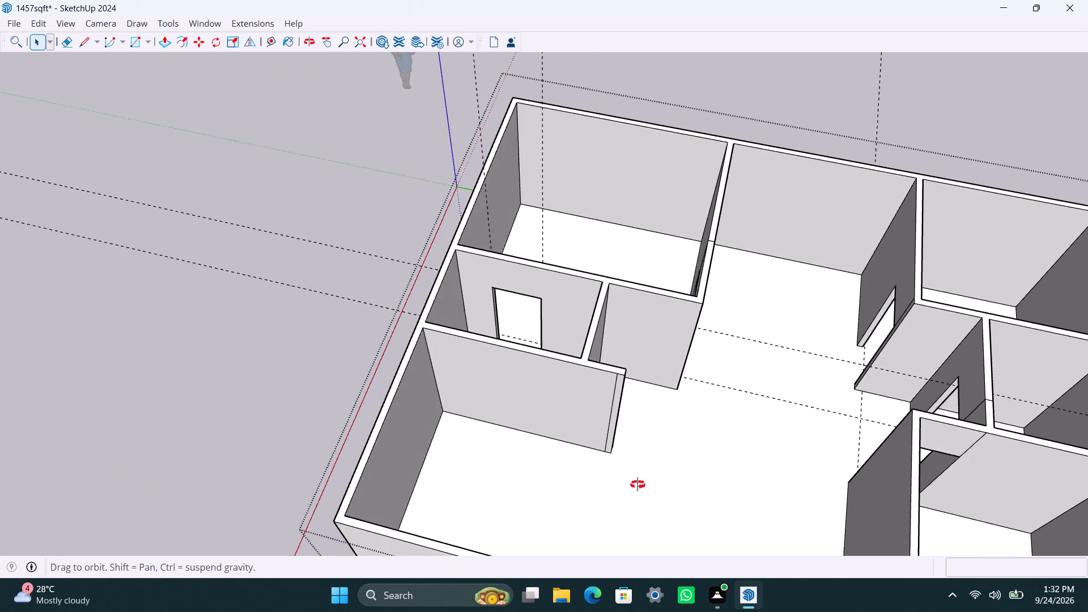
middle_drag(637, 484, 682, 486)
scroll(658, 417, up, 4)
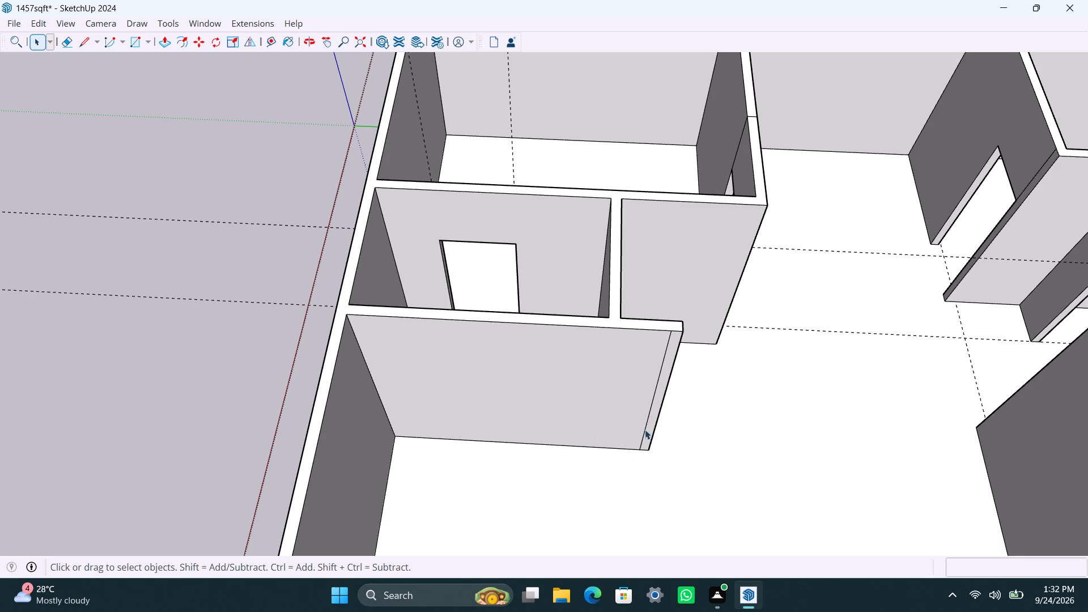
scroll(649, 430, down, 4)
middle_drag(690, 446, 379, 471)
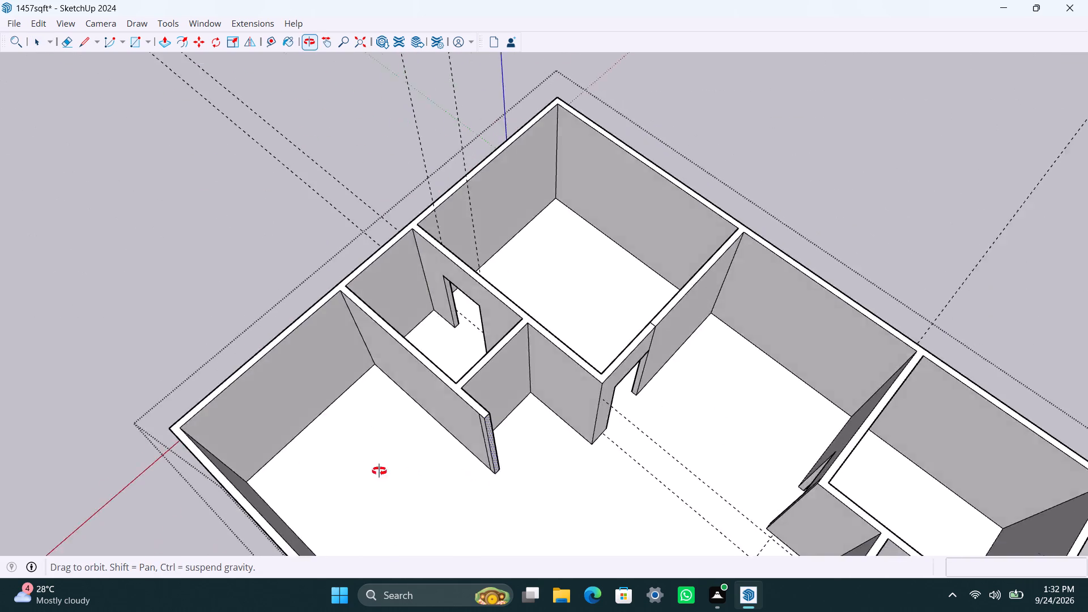
middle_drag(379, 471, 364, 470)
scroll(356, 408, up, 1)
shift+middle_drag(352, 409, 483, 404)
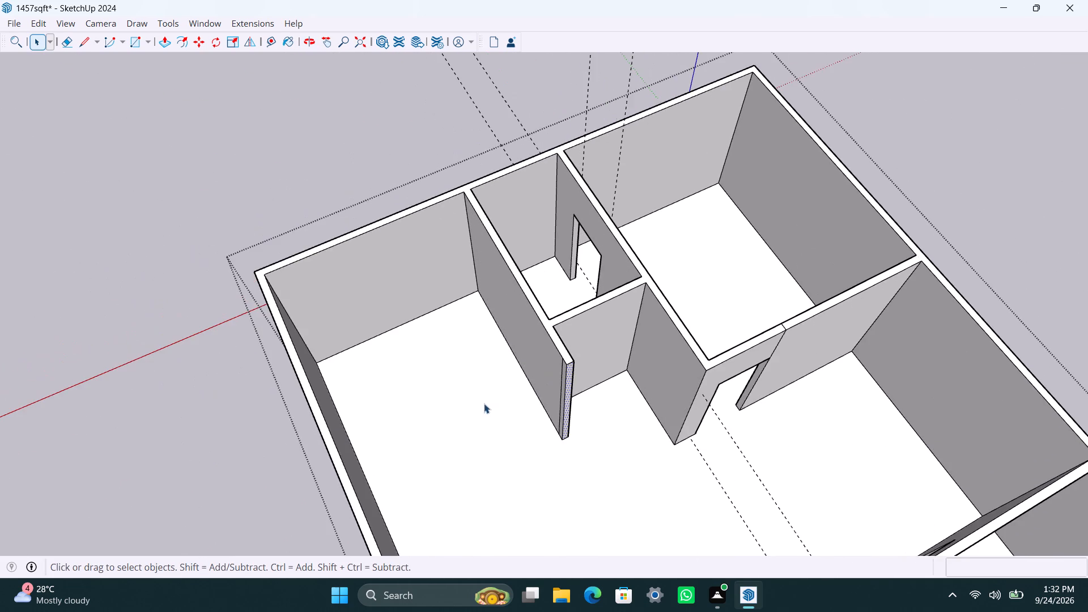
scroll(493, 439, up, 2)
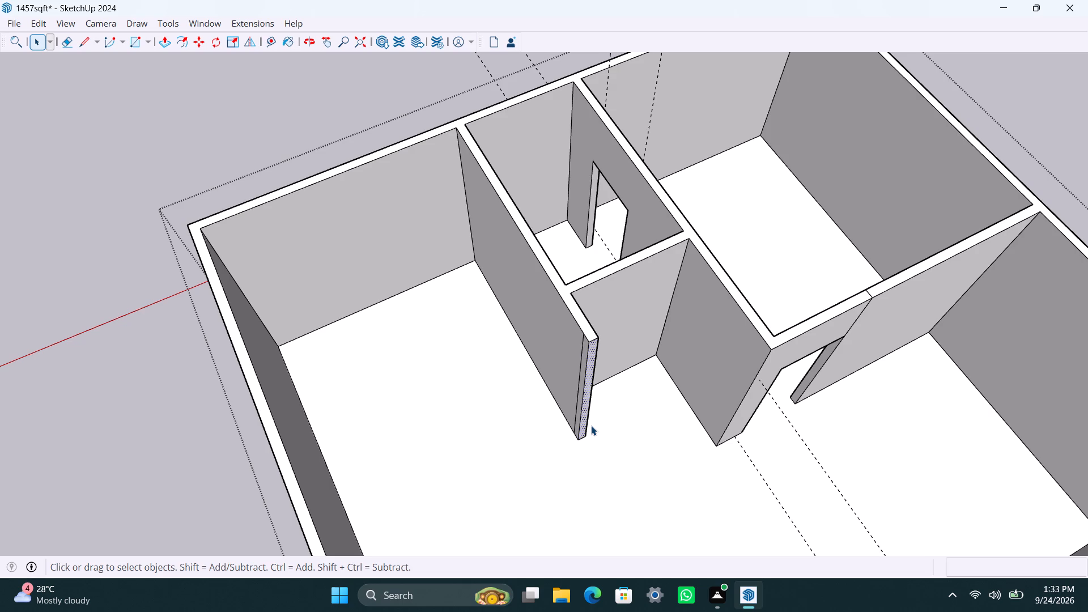
Mark a wall strip on the long partition by copying its inner corner edge 5' along it and again 4.5" further.
drag(474, 247, 474, 256)
click(471, 258)
click(471, 258)
click(471, 253)
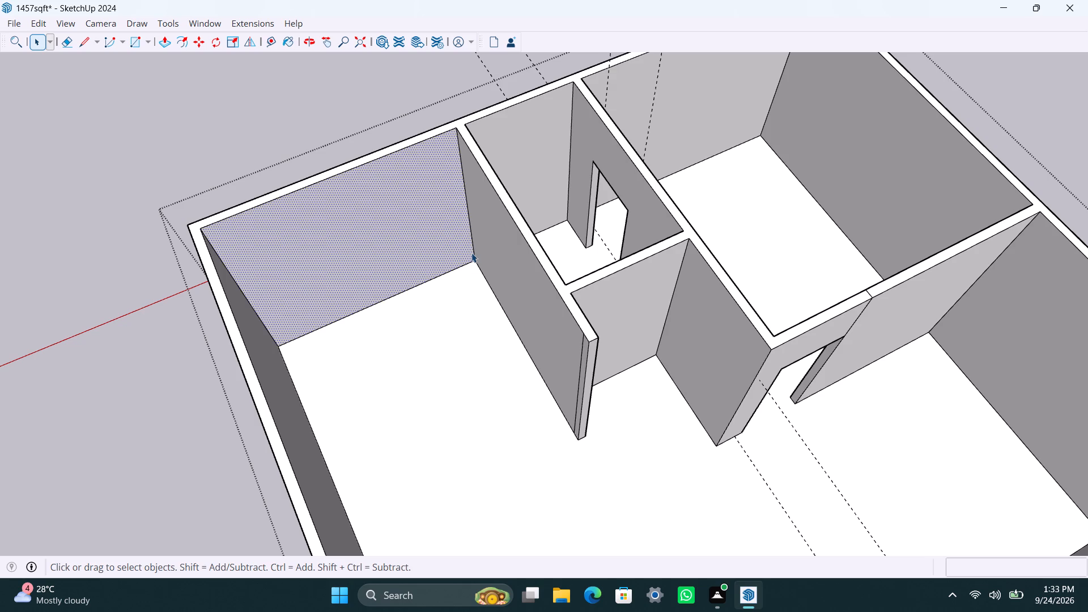
click(473, 253)
key(m)
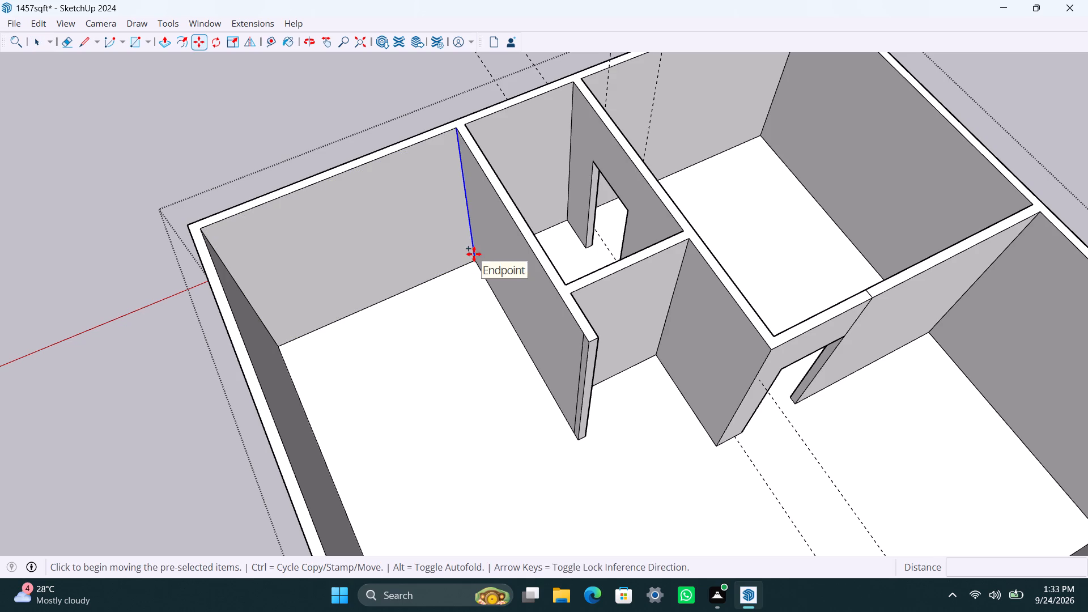
click(474, 256)
text(5')
key(Return)
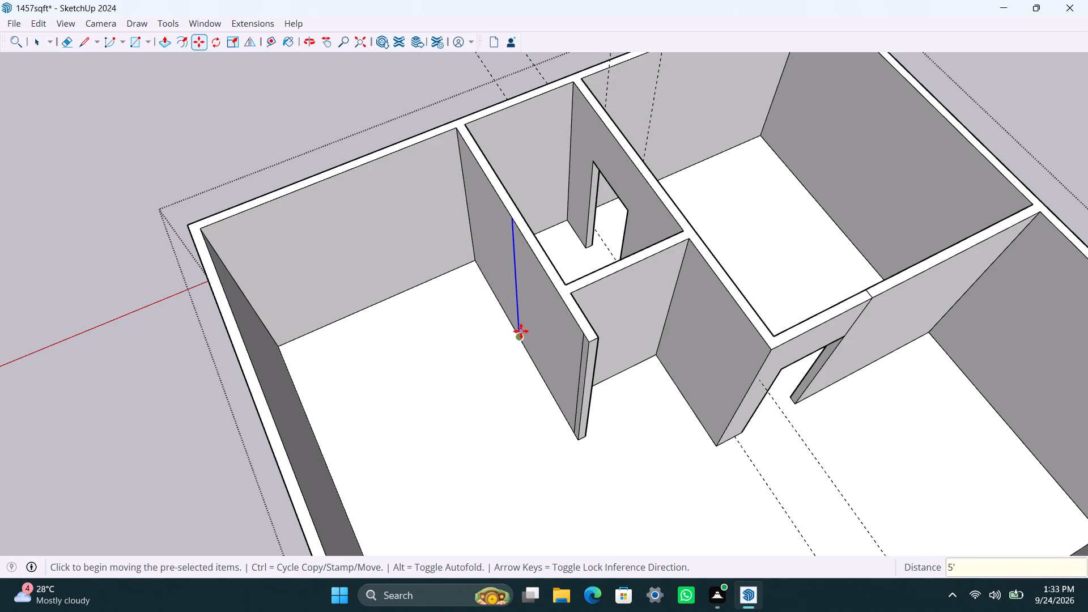
click(520, 333)
text(4.5")
key(Return)
key(space)
Copy the strip's farther line 8'1" along the partition's direction, past its free end, and again 4.5" further.
scroll(573, 361, up, 2)
middle_drag(556, 395, 615, 405)
scroll(532, 361, up, 2)
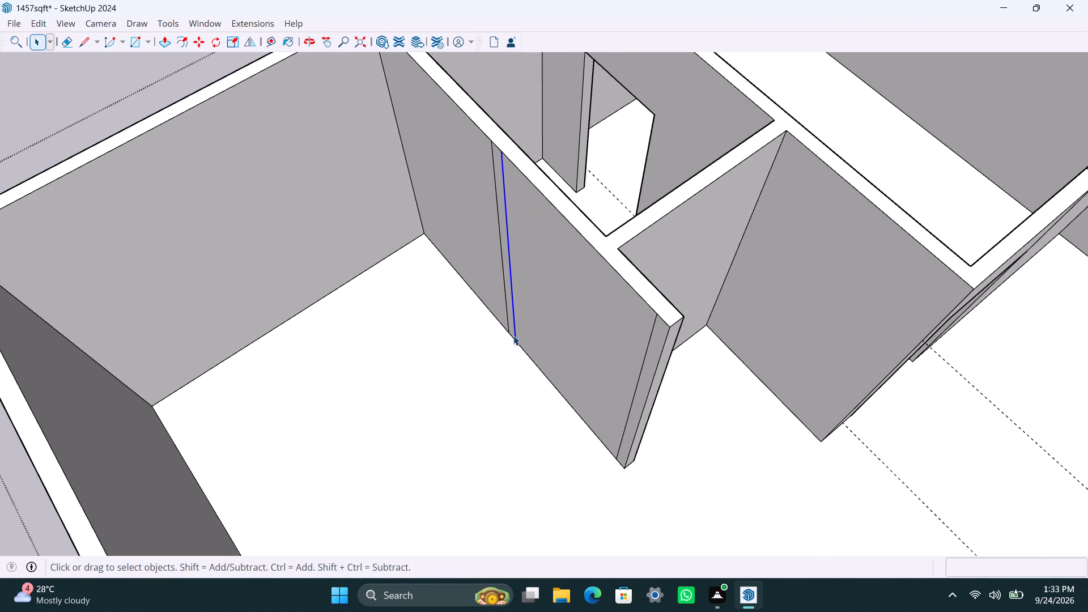
click(513, 334)
key(m)
drag(515, 337, 522, 355)
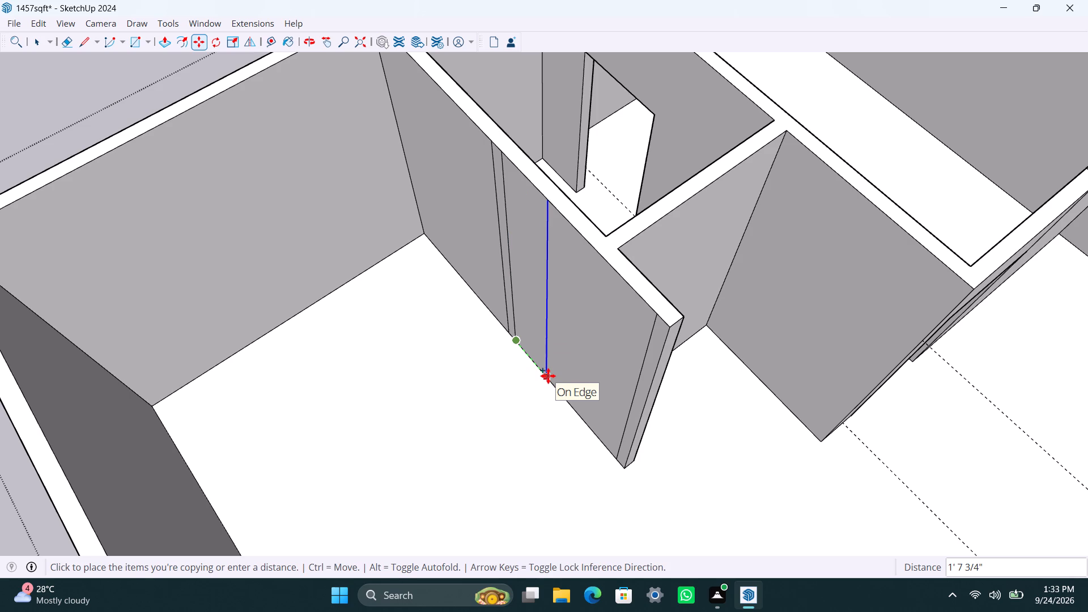
text(8')
text(1")
key(Return)
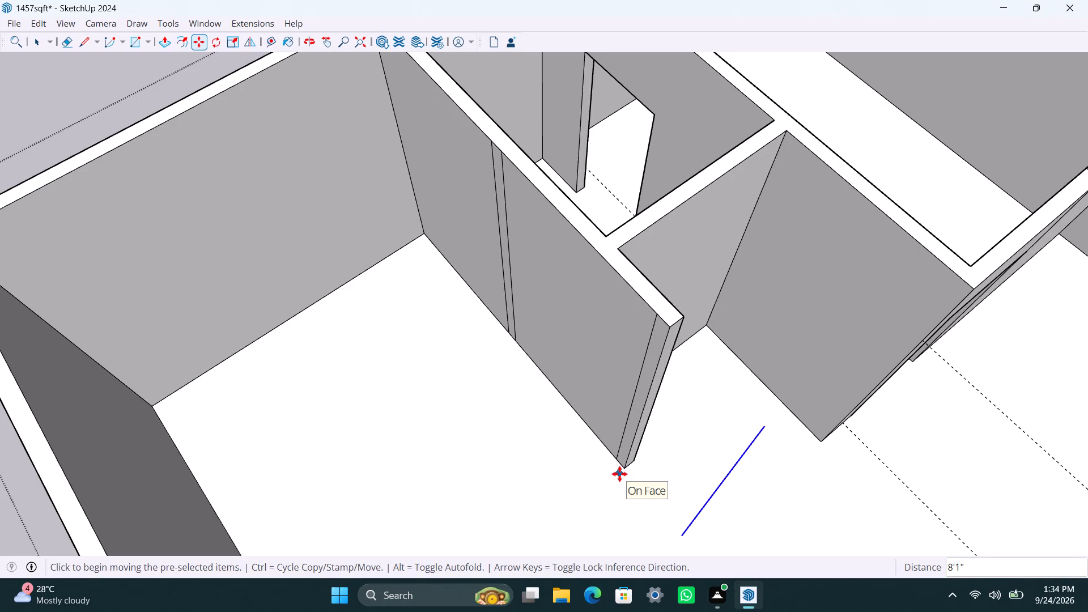
click(685, 533)
text(4.5")
key(Return)
key(space)
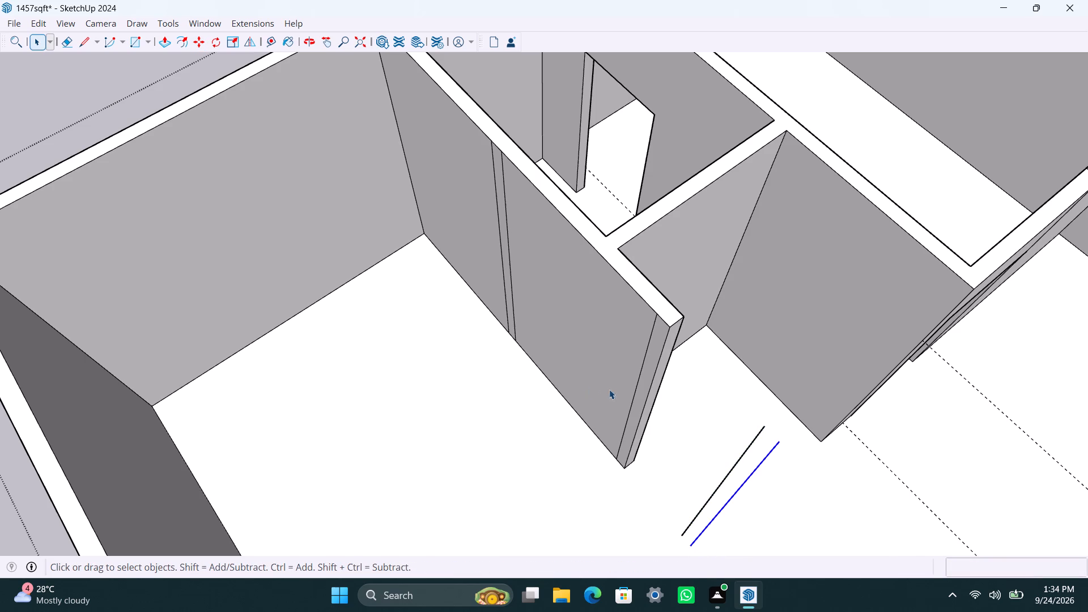
Delete the leftover vertical line beside the partition's free end.
click(649, 346)
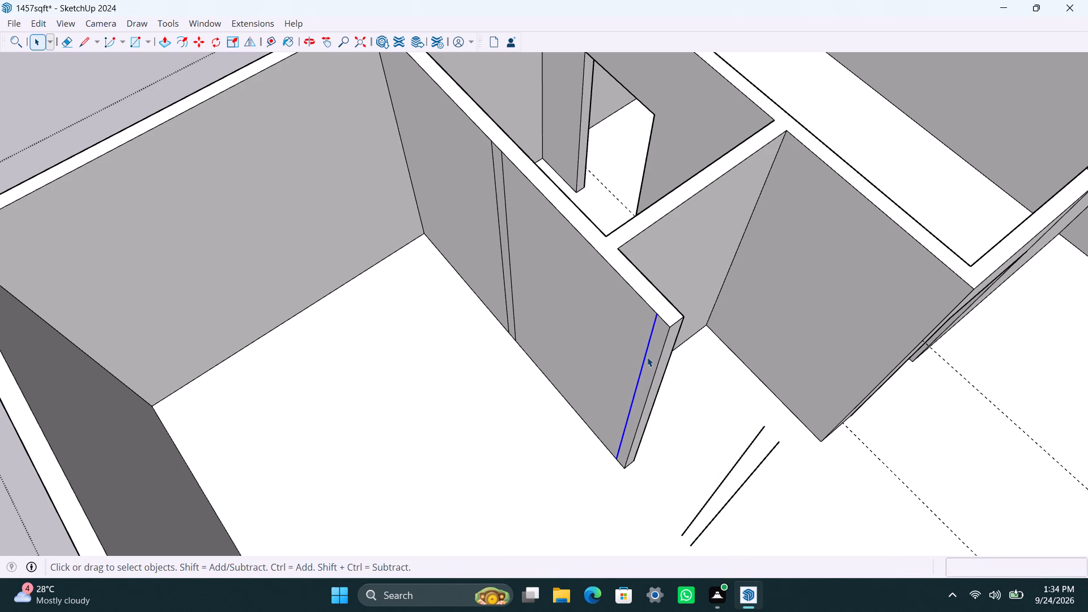
key(Delete)
Push/Pull the partition's end face about 2'11 1/2" to the nearer marker line, and again to the farther marker line.
scroll(660, 485, down, 2)
middle_drag(660, 484, 551, 464)
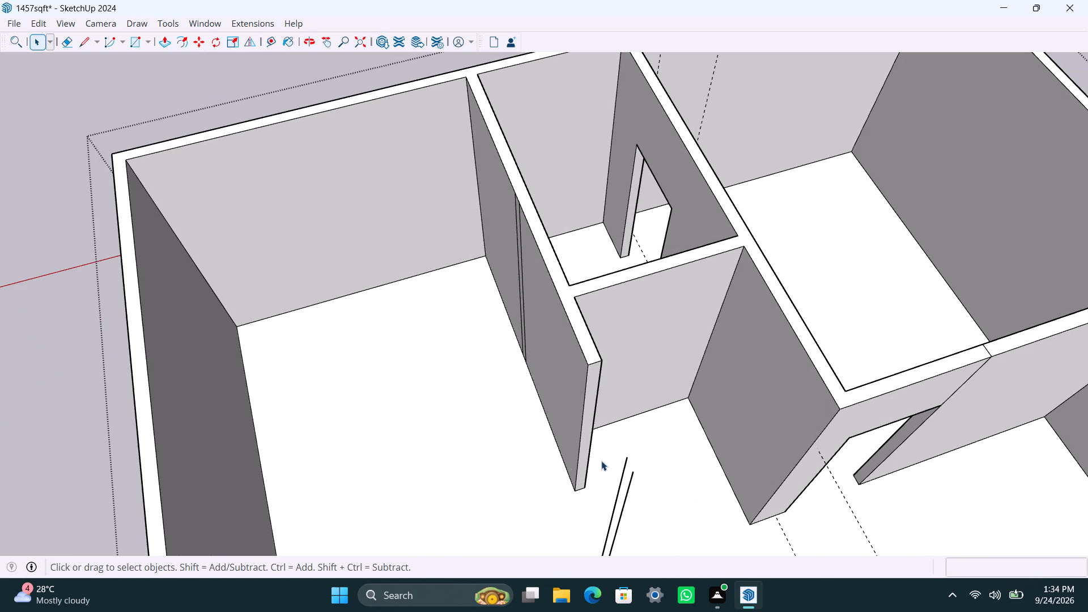
scroll(588, 465, down, 2)
shift+middle_drag(589, 464, 615, 390)
scroll(615, 387, up, 1)
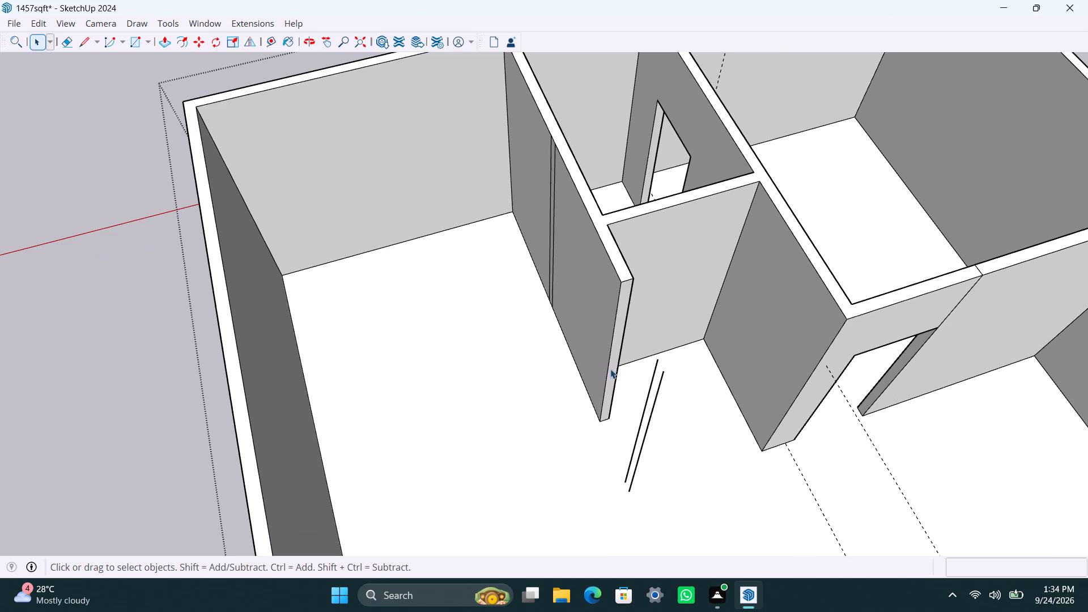
click(616, 363)
key(p)
drag(616, 363, 637, 460)
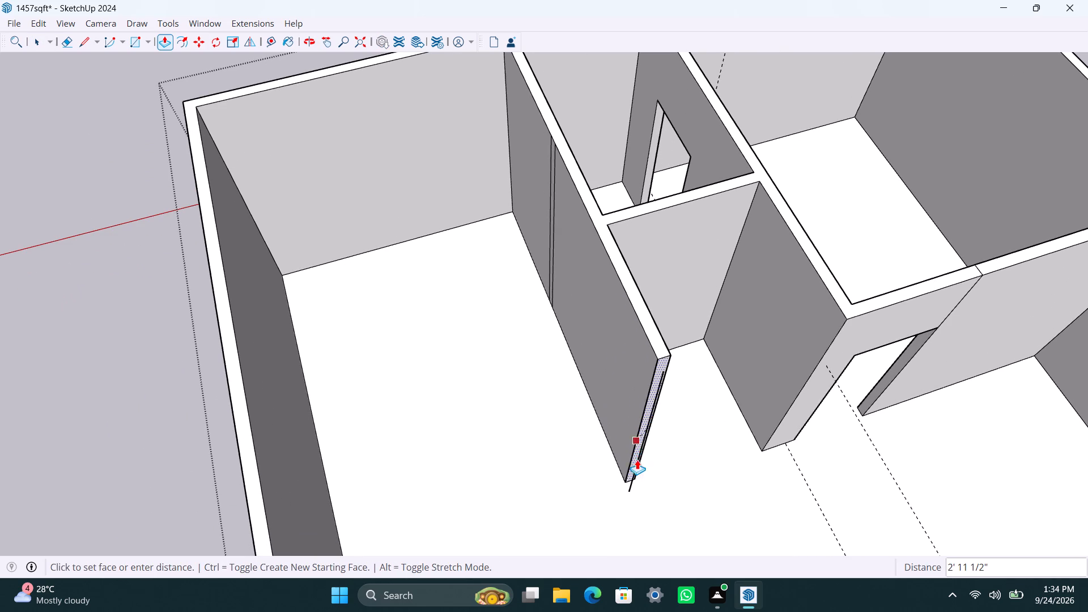
drag(637, 460, 636, 481)
key(space)
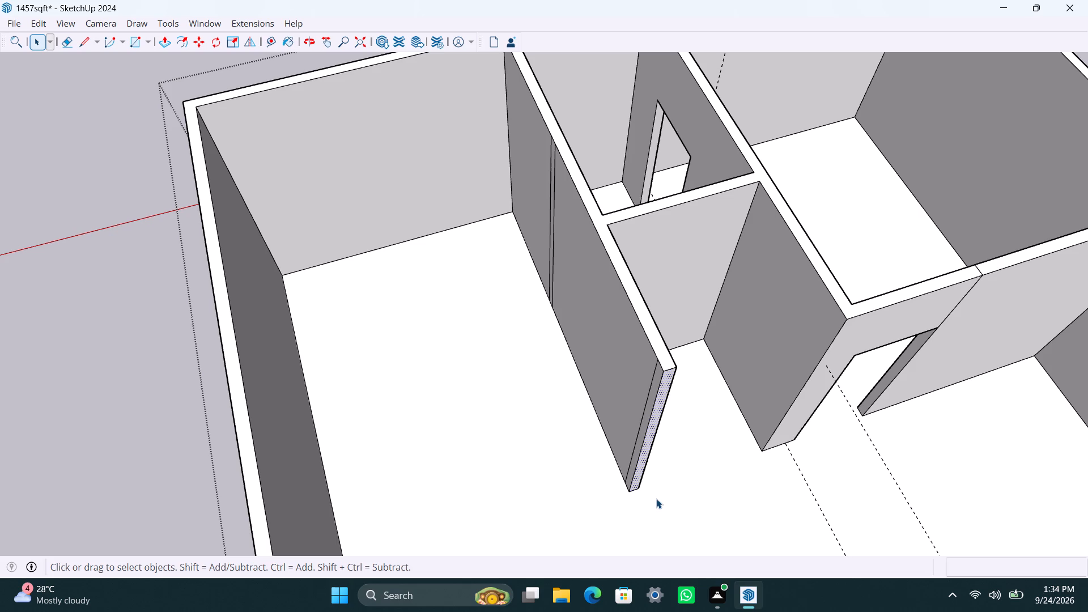
Examine the lengthened partition and its end strip from both sides.
scroll(562, 483, down, 2)
middle_drag(507, 472, 739, 487)
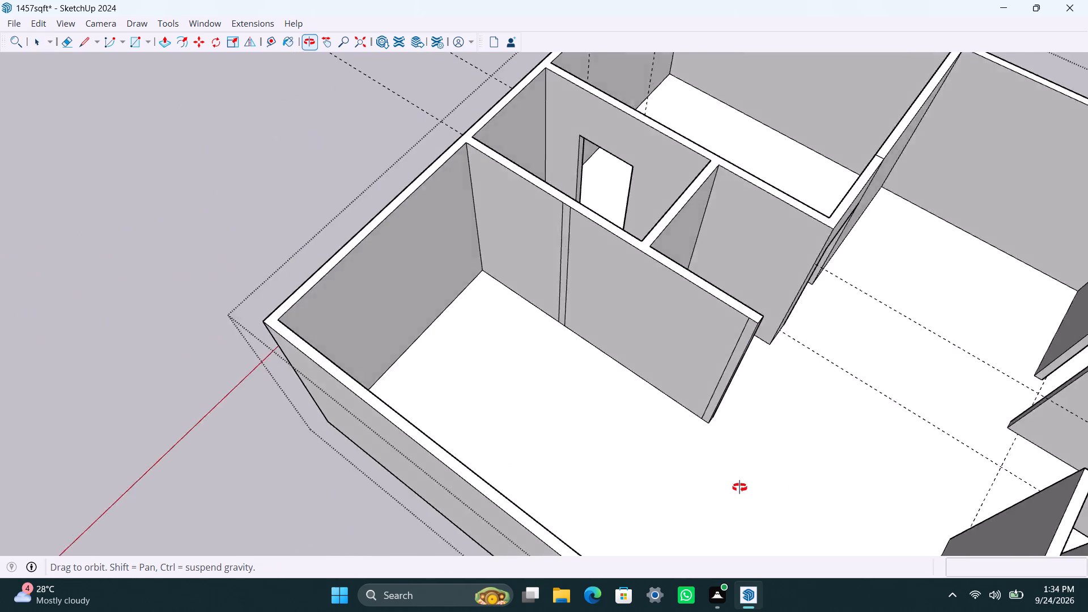
middle_drag(739, 487, 892, 465)
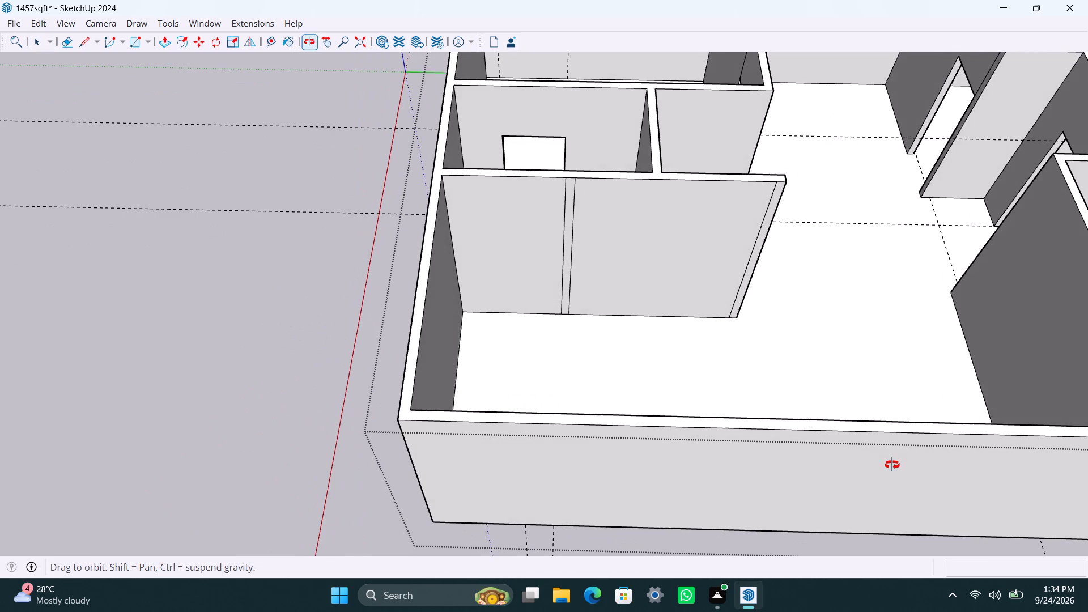
middle_drag(892, 465, 799, 467)
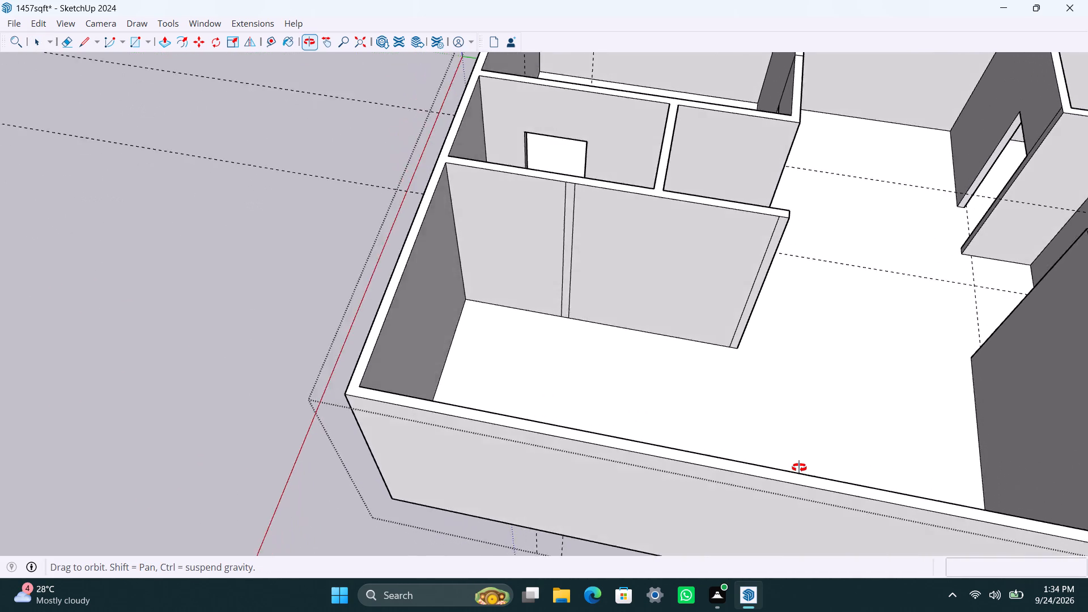
middle_drag(799, 467, 578, 458)
scroll(624, 485, down, 3)
middle_drag(635, 476, 611, 468)
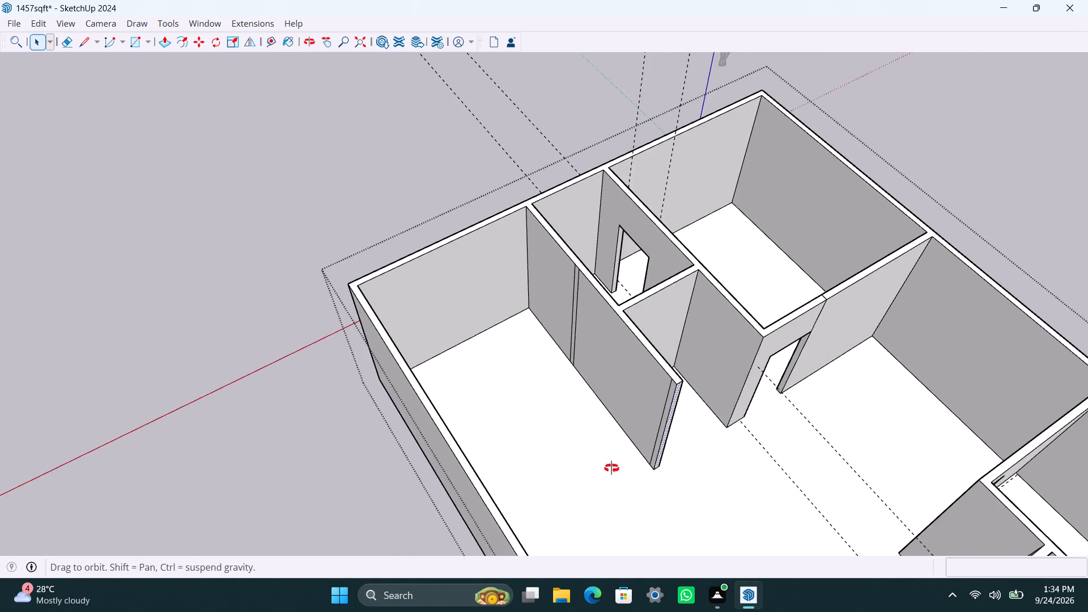
middle_drag(611, 468, 764, 462)
scroll(736, 399, up, 2)
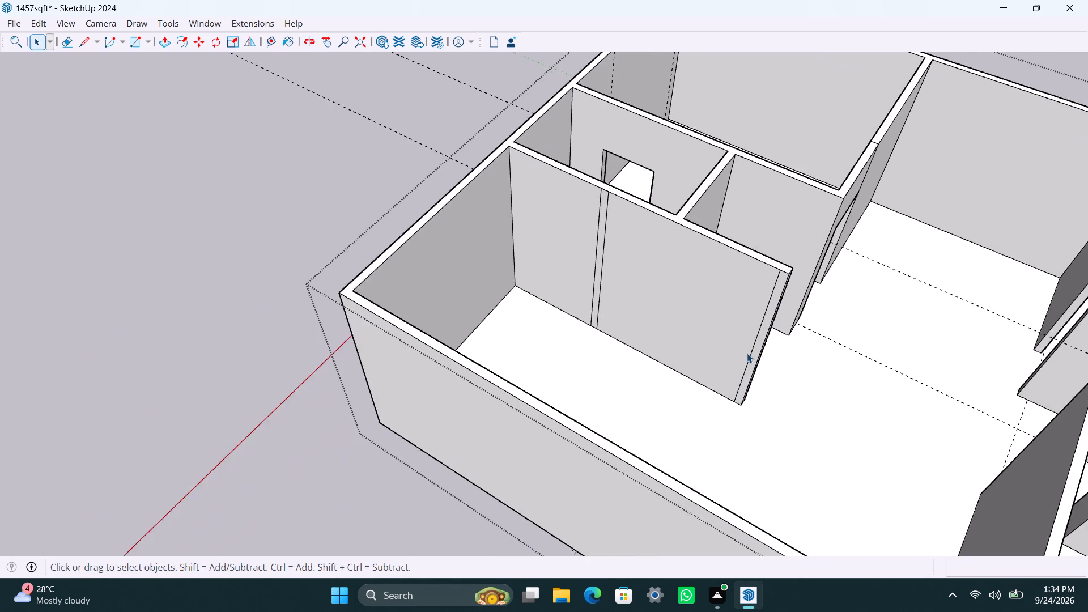
scroll(747, 353, up, 4)
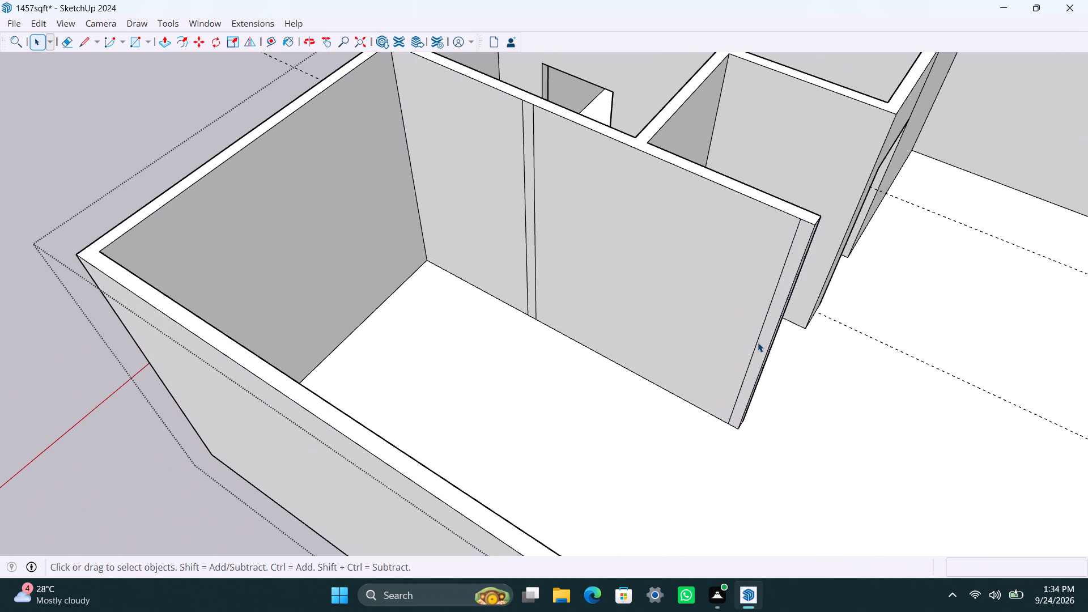
click(758, 342)
scroll(725, 422, down, 4)
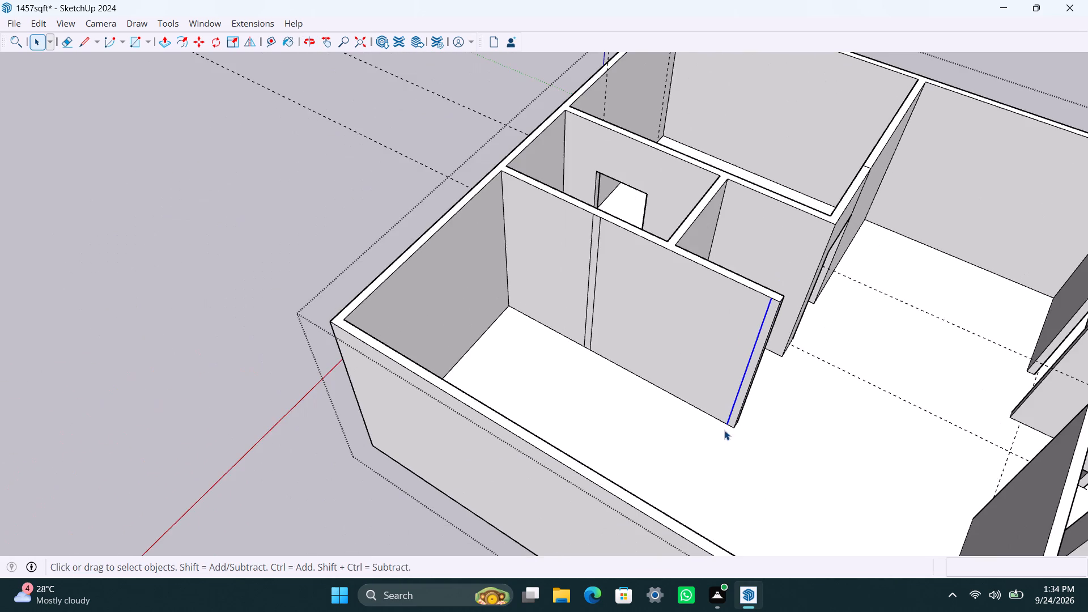
scroll(725, 430, down, 3)
middle_drag(748, 431, 513, 404)
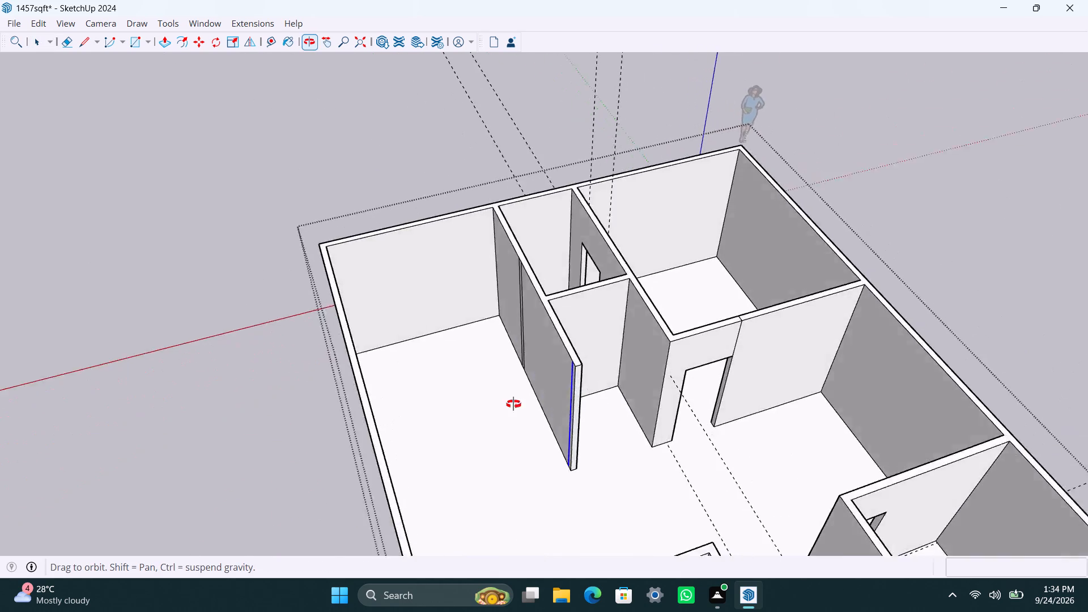
middle_drag(513, 404, 475, 406)
Copy the room's outer corner edge 5' along the long outer wall, and again 4.5" further to outline a wall strip.
scroll(457, 423, down, 4)
shift+middle_drag(460, 427, 610, 416)
scroll(600, 414, up, 2)
middle_drag(592, 413, 570, 410)
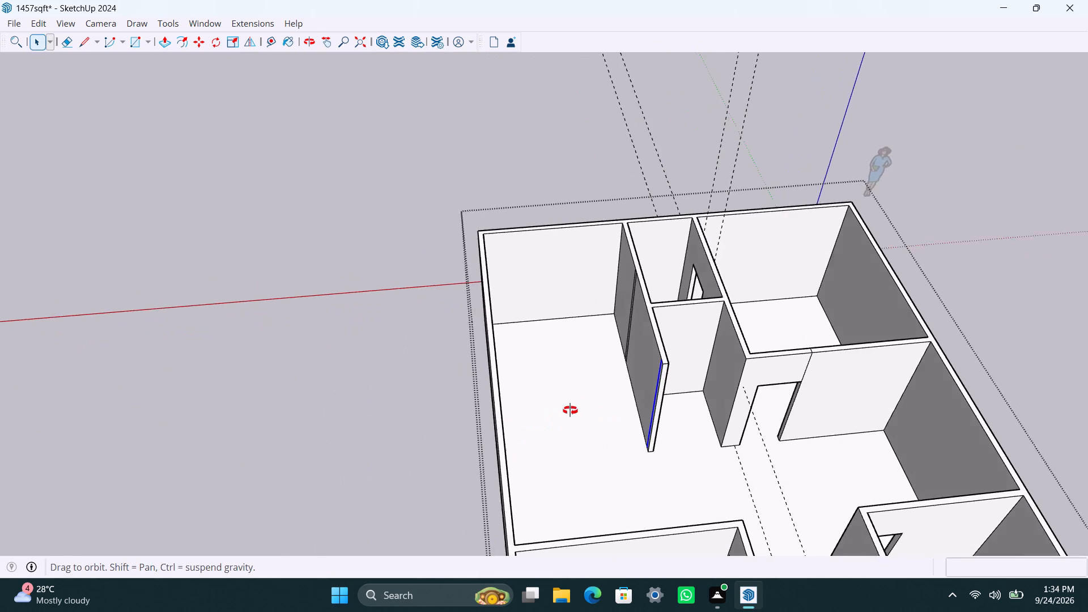
middle_drag(570, 410, 458, 416)
scroll(456, 374, up, 2)
shift+middle_drag(462, 349, 482, 349)
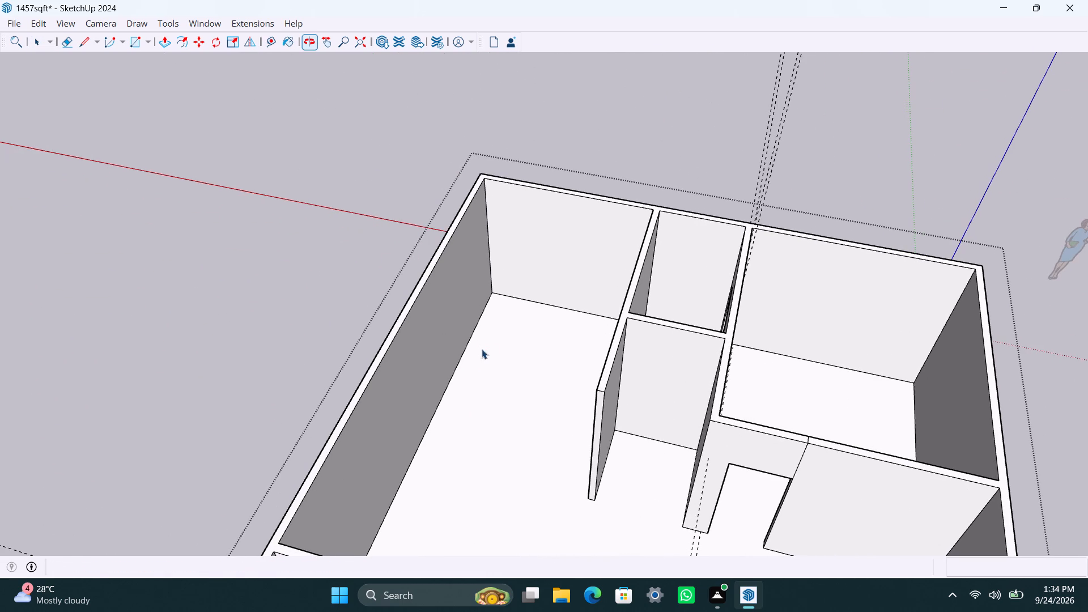
click(493, 279)
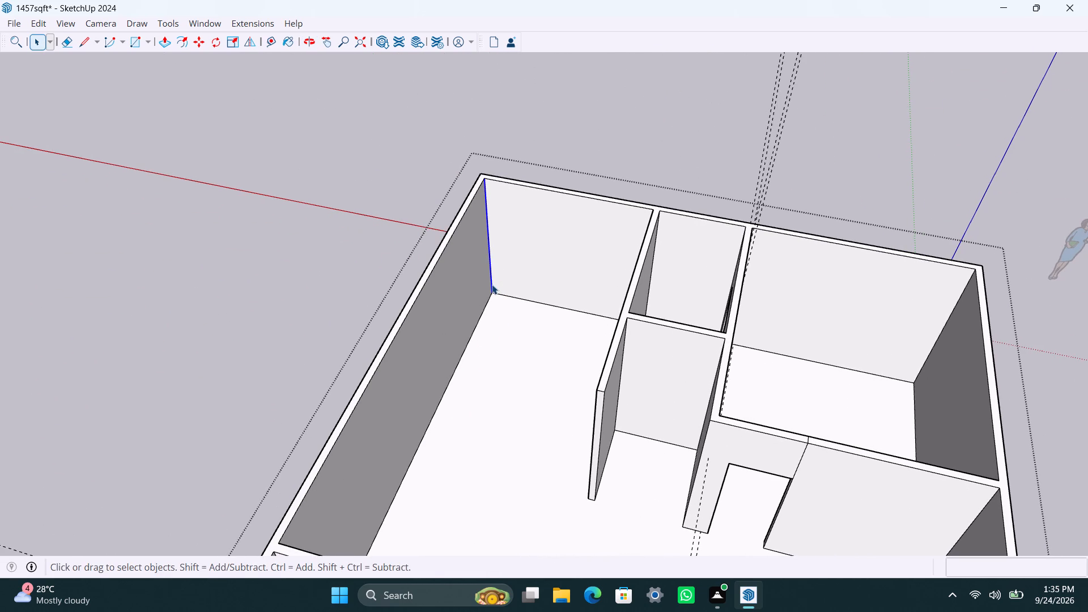
key(m)
click(492, 290)
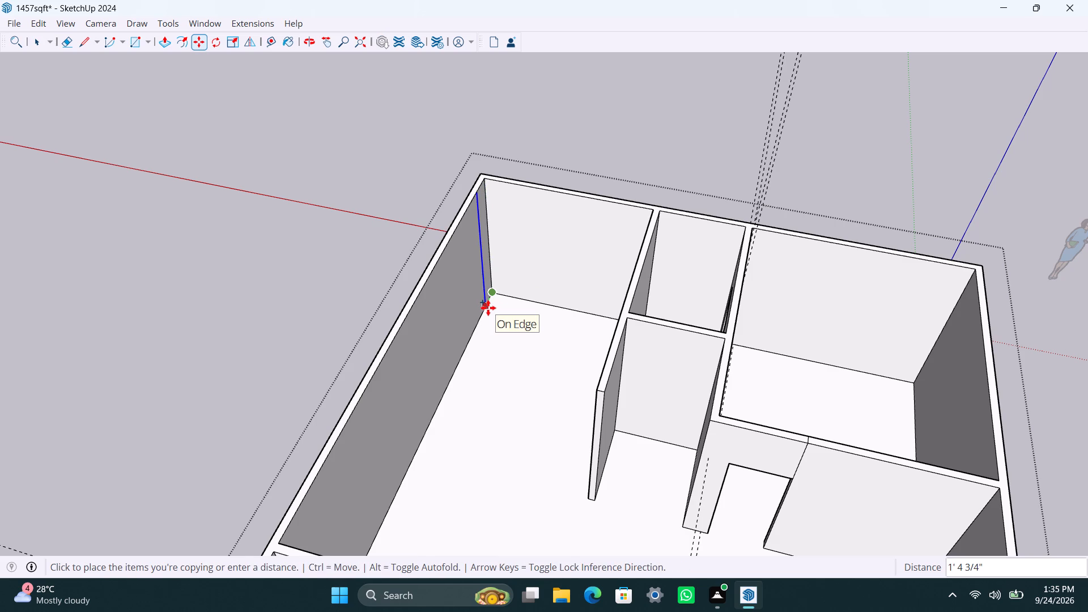
text(5')
key(Return)
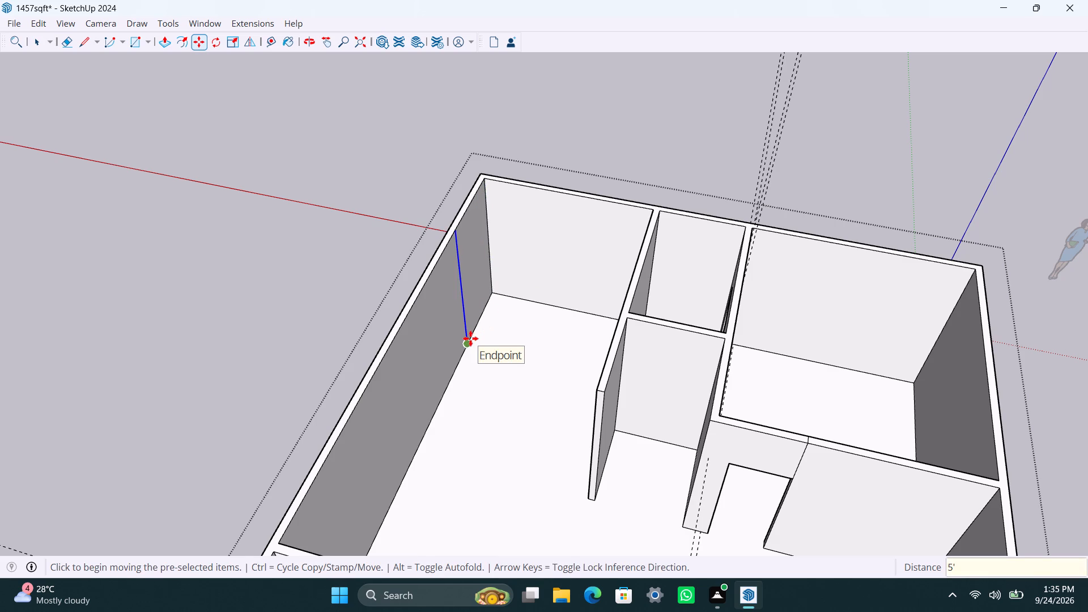
click(470, 338)
text(4.5")
key(Return)
key(space)
Push/Pull the 4.5" strip on the outer wall 5' into the room to form a cross partition.
scroll(482, 344, up, 4)
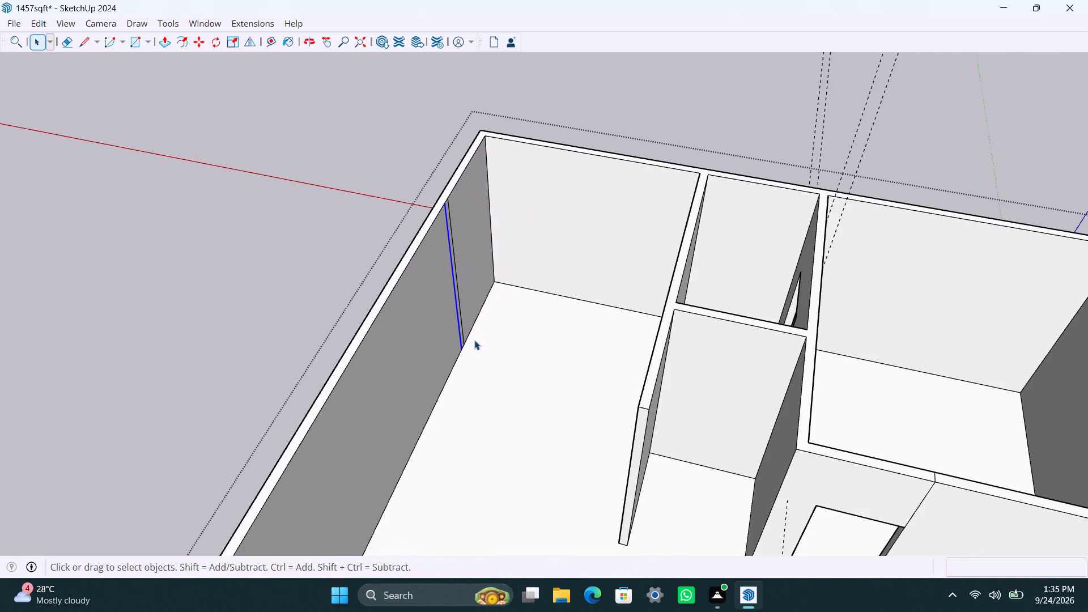
scroll(474, 340, up, 2)
middle_drag(471, 340, 431, 367)
scroll(441, 349, up, 6)
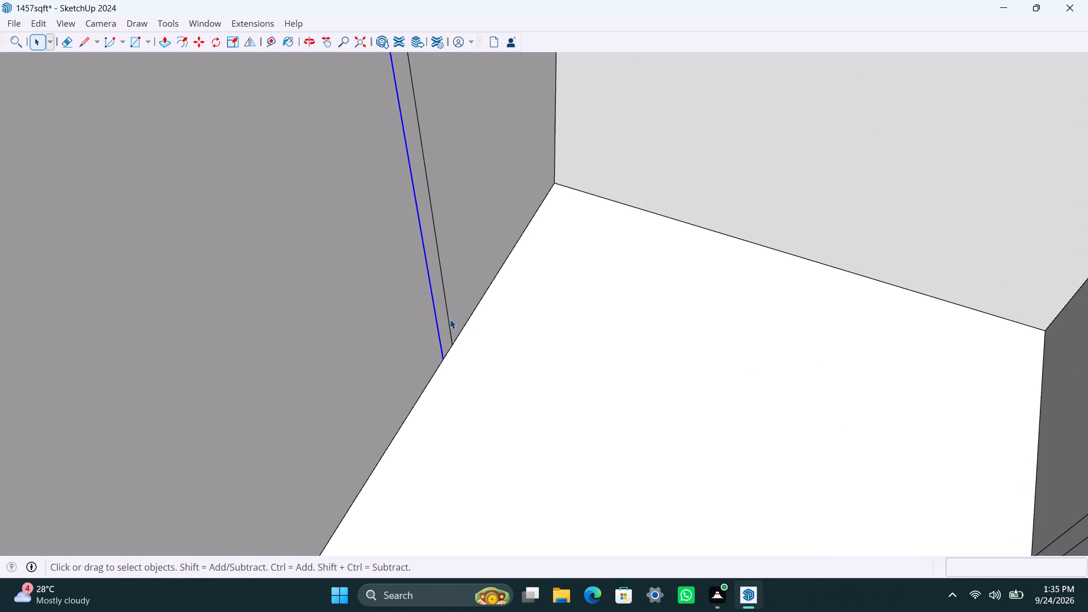
click(445, 321)
key(p)
drag(445, 321, 597, 422)
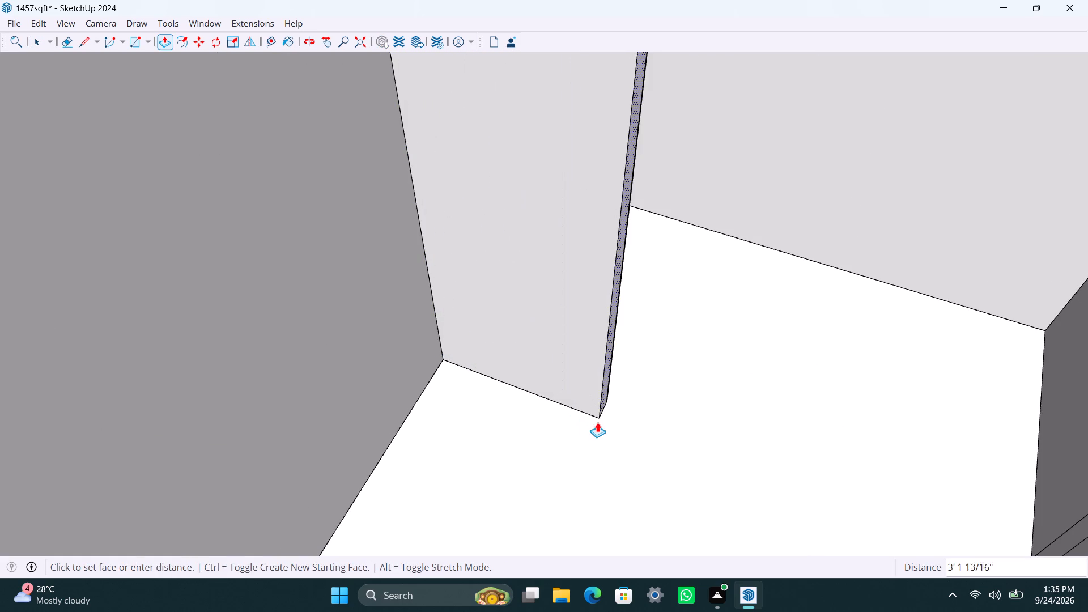
drag(597, 422, 627, 431)
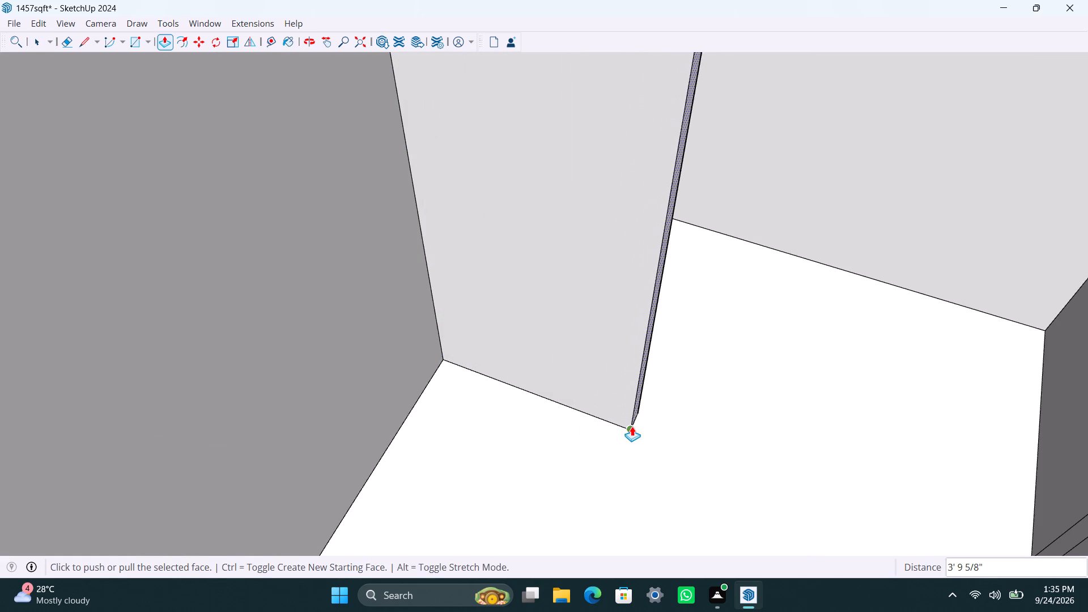
text(5')
key(Return)
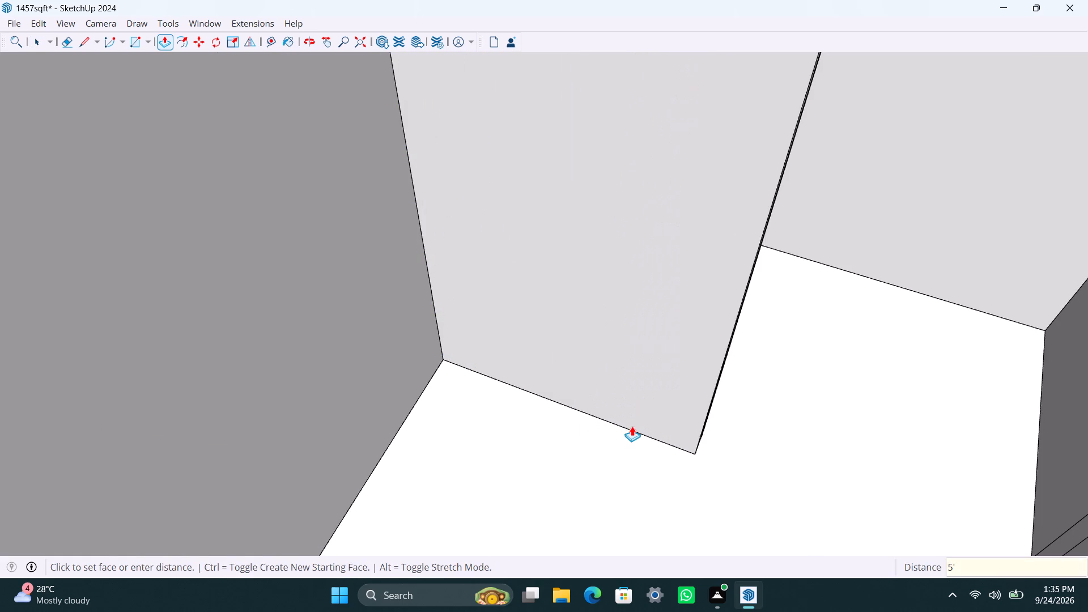
Push/Pull the new cross partition's end face 1' further into the room.
scroll(646, 420, down, 3)
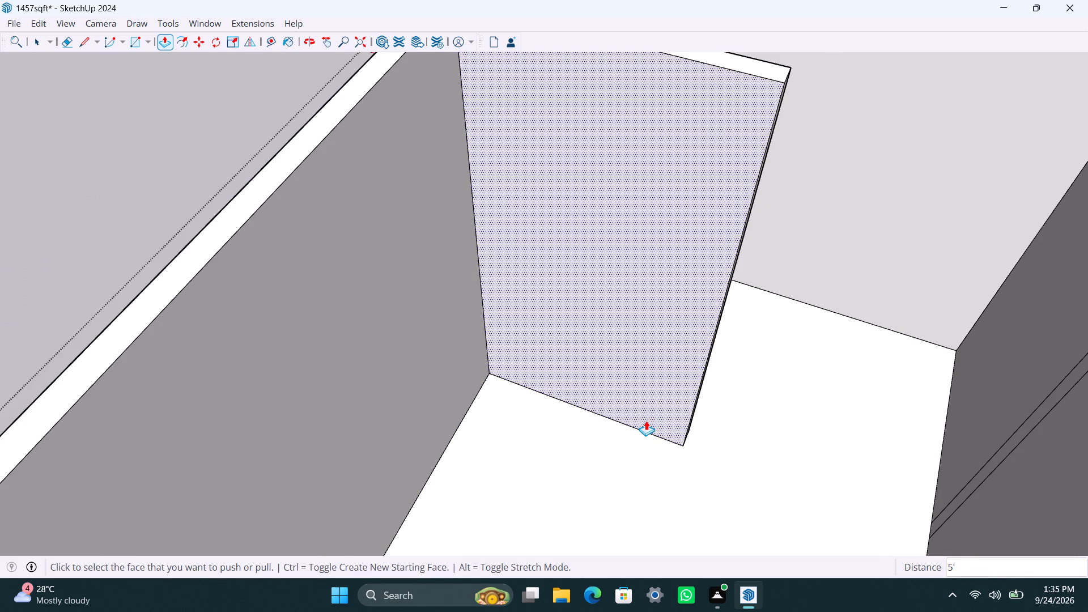
scroll(666, 419, down, 3)
shift+middle_drag(708, 411, 661, 401)
scroll(651, 398, up, 2)
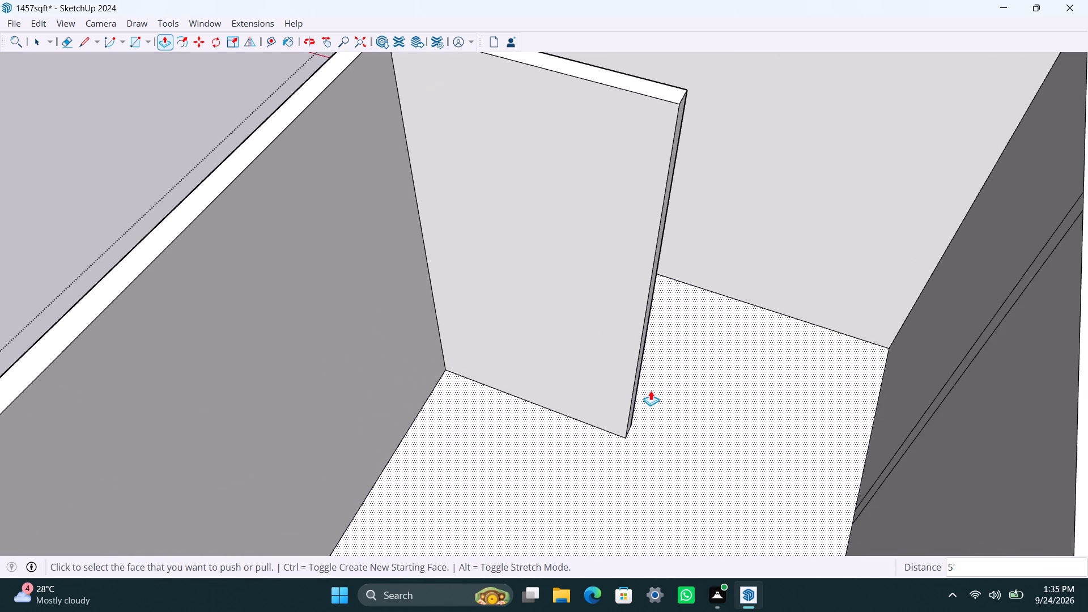
scroll(651, 390, up, 2)
drag(638, 384, 654, 391)
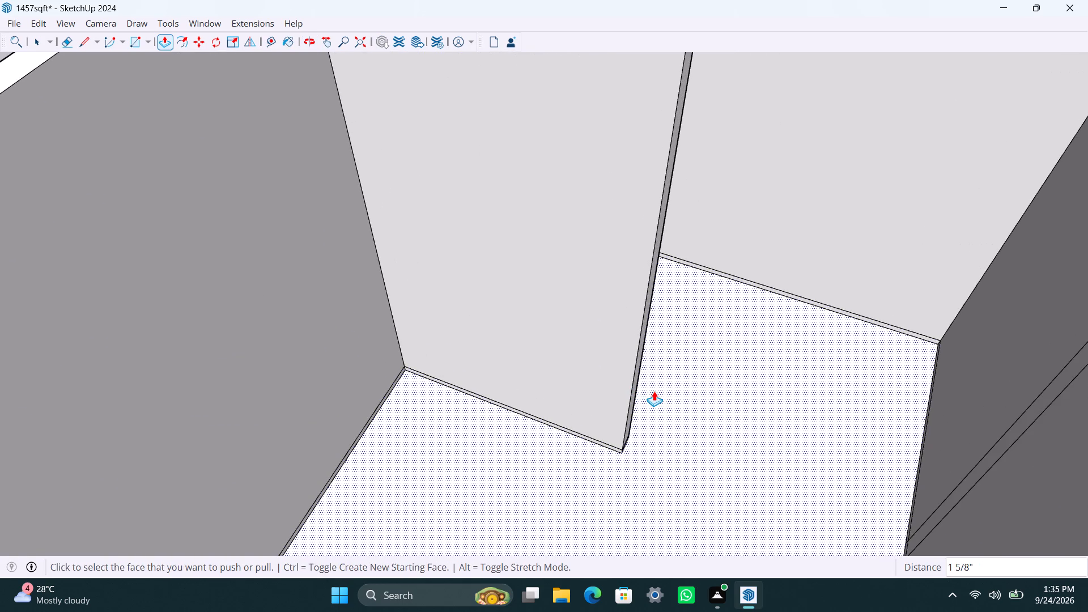
key(ctrl+z)
drag(636, 389, 646, 397)
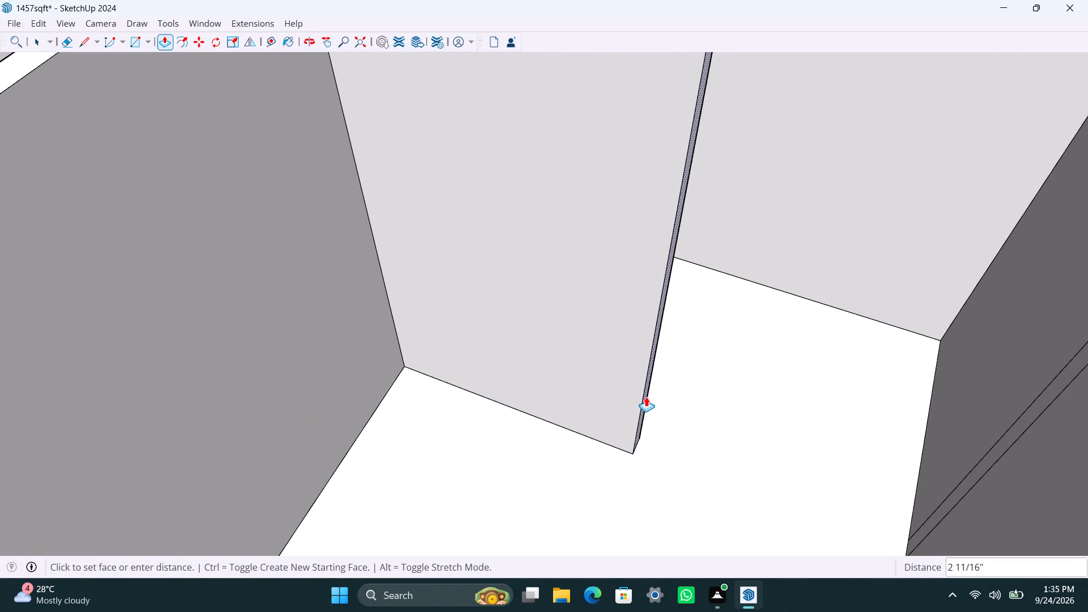
text(1')
key(Return)
key(space)
Push/Pull the strip on the inner wall opposite the cross partition 1' into the room to form a short return.
scroll(724, 422, down, 4)
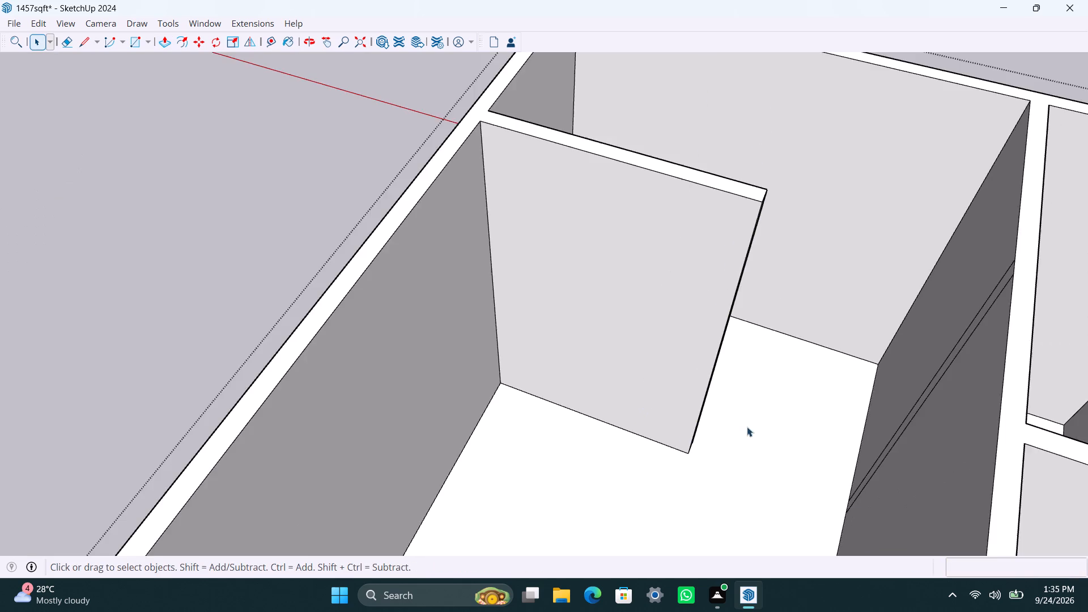
middle_drag(756, 430, 824, 447)
scroll(893, 434, up, 2)
click(900, 427)
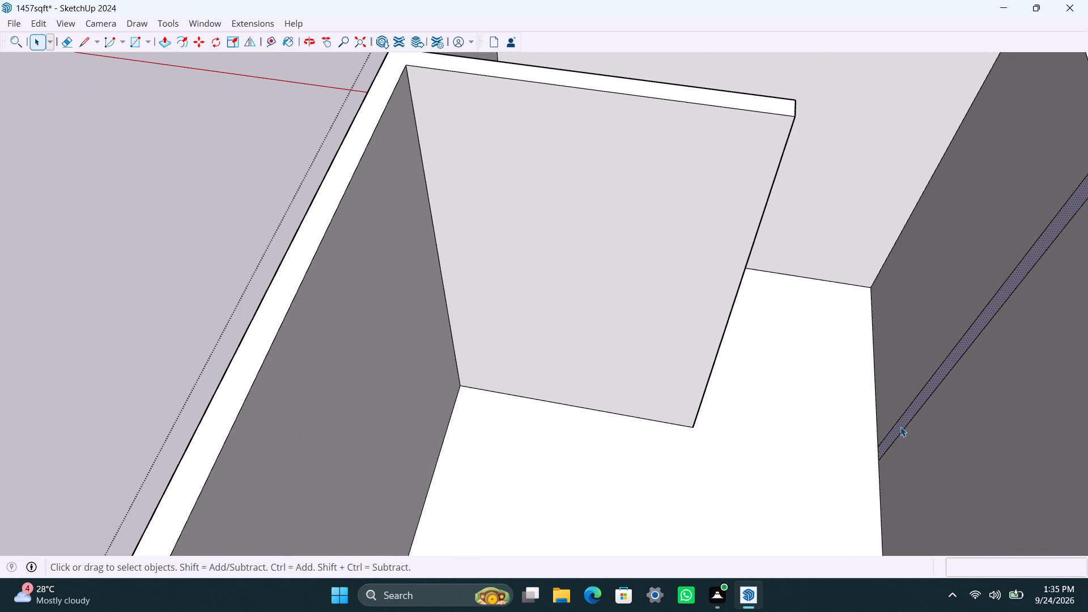
key(p)
drag(901, 427, 849, 435)
text(1')
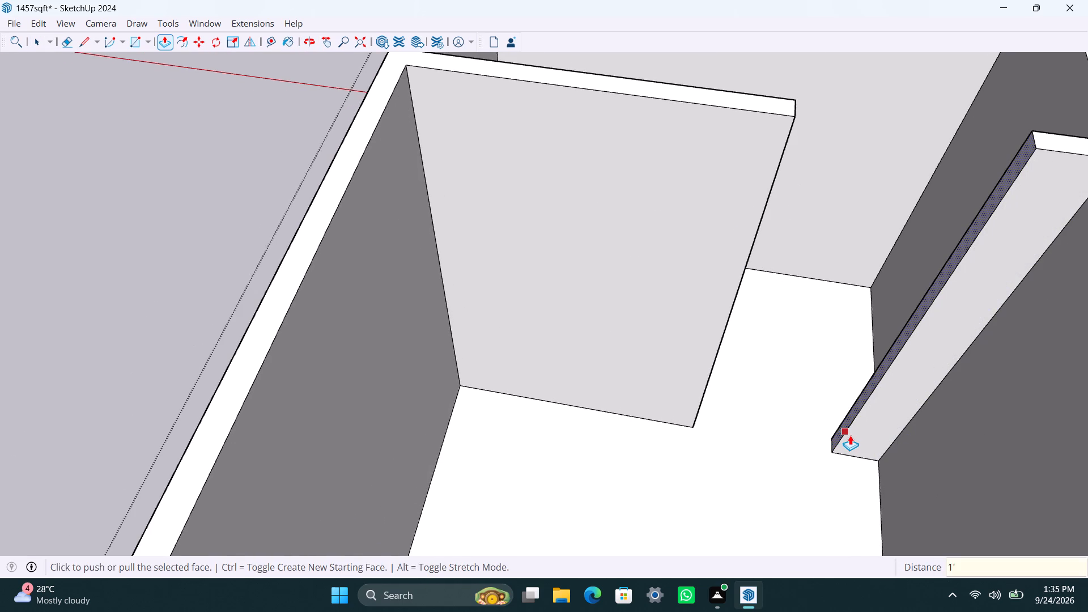
key(Return)
key(space)
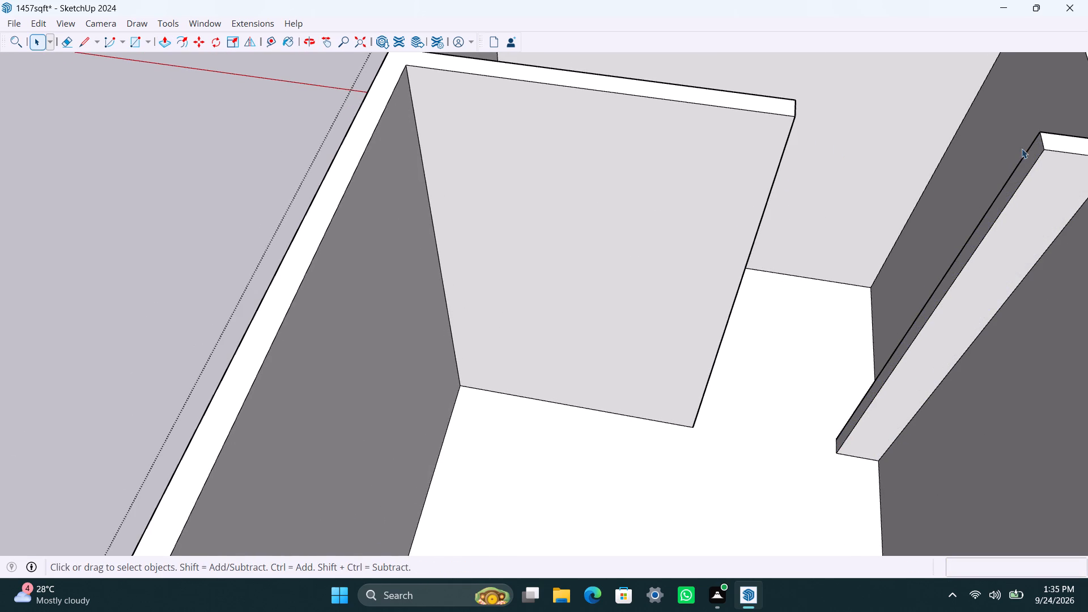
Copy the top edge of the short return's end face 3' down to split the face.
click(1042, 141)
key(m)
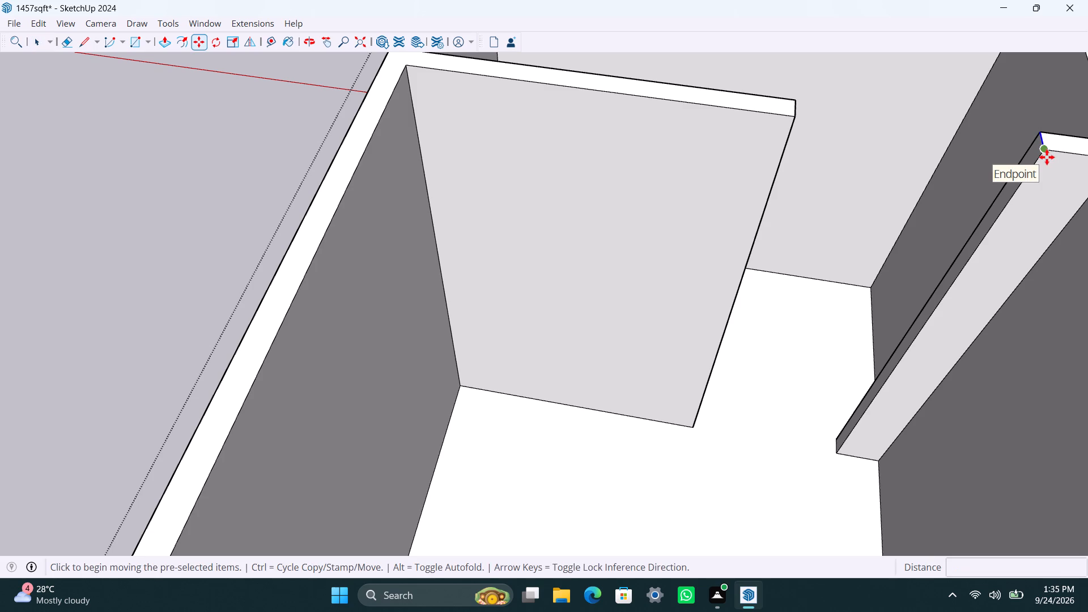
drag(1047, 156, 1030, 182)
text(3')
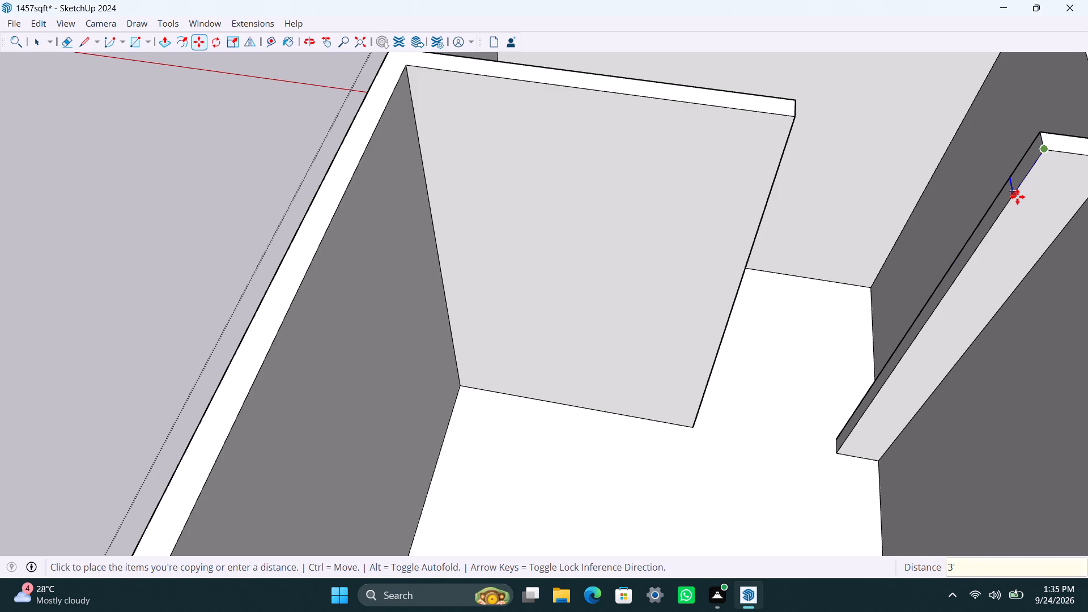
key(Return)
key(space)
Push/Pull the upper part of the return's end face 3'6" to the cross partition as a door header, and save the model.
click(1005, 200)
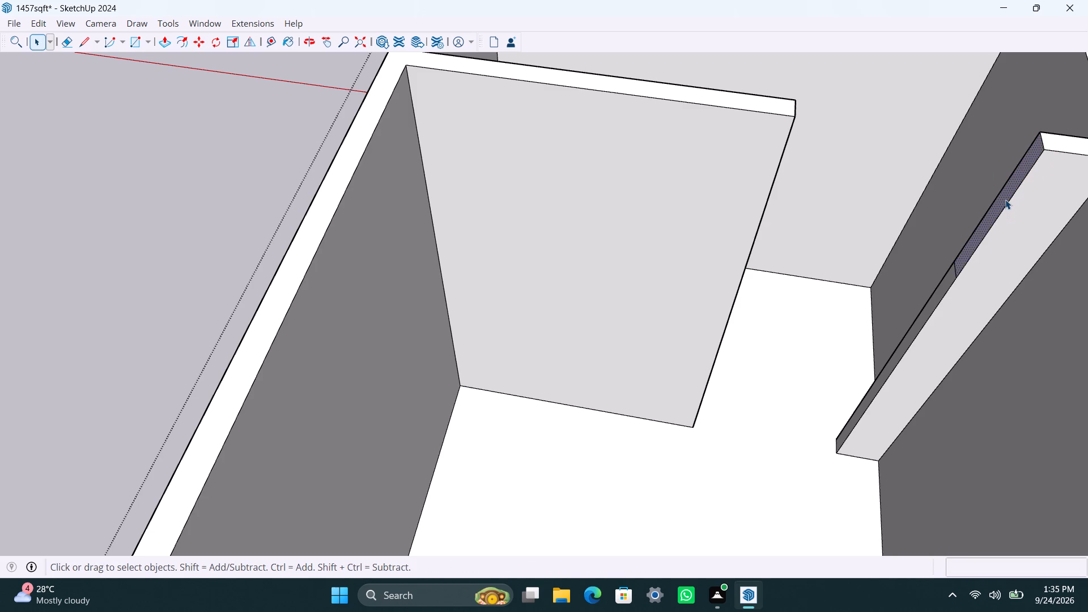
key(p)
drag(1005, 199, 759, 201)
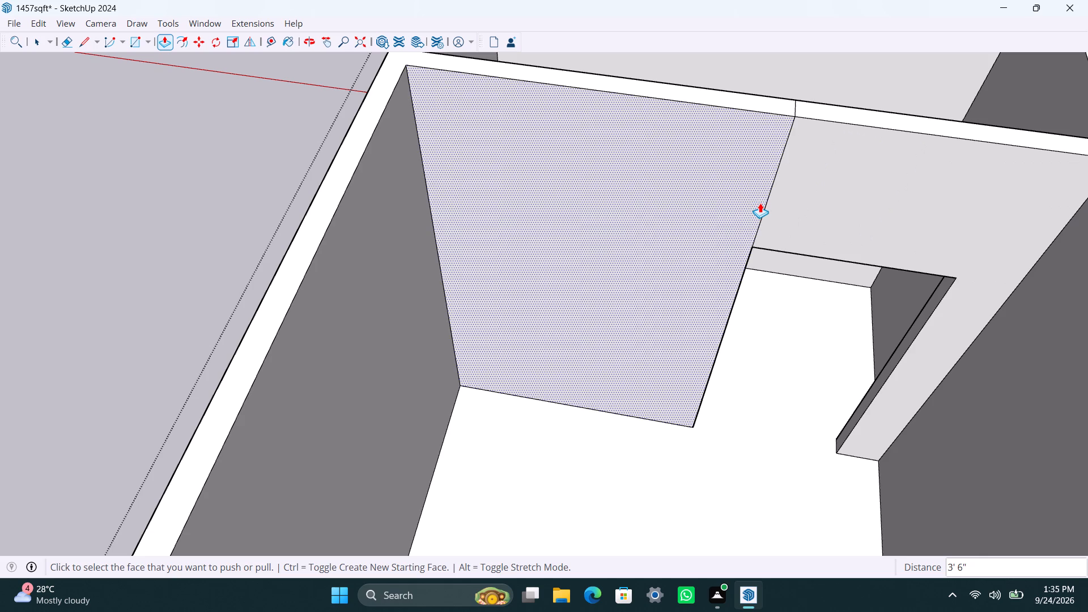
key(ctrl+s)
Push/Pull the free end face of the inner wall back to the marker line beside it.
scroll(760, 205, down, 13)
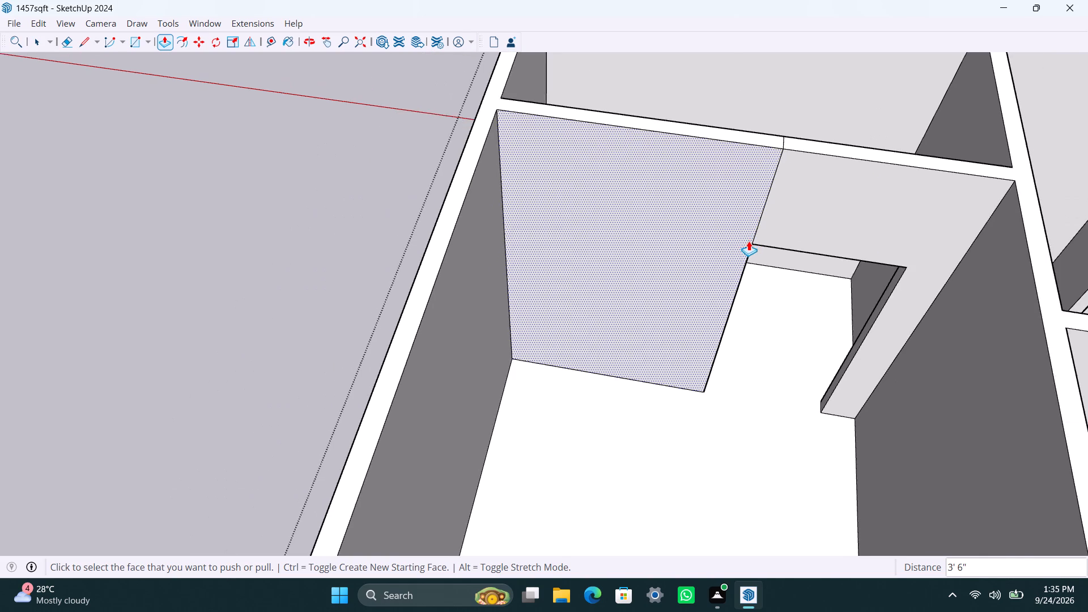
scroll(749, 241, down, 3)
shift+middle_drag(740, 275, 690, 187)
key(space)
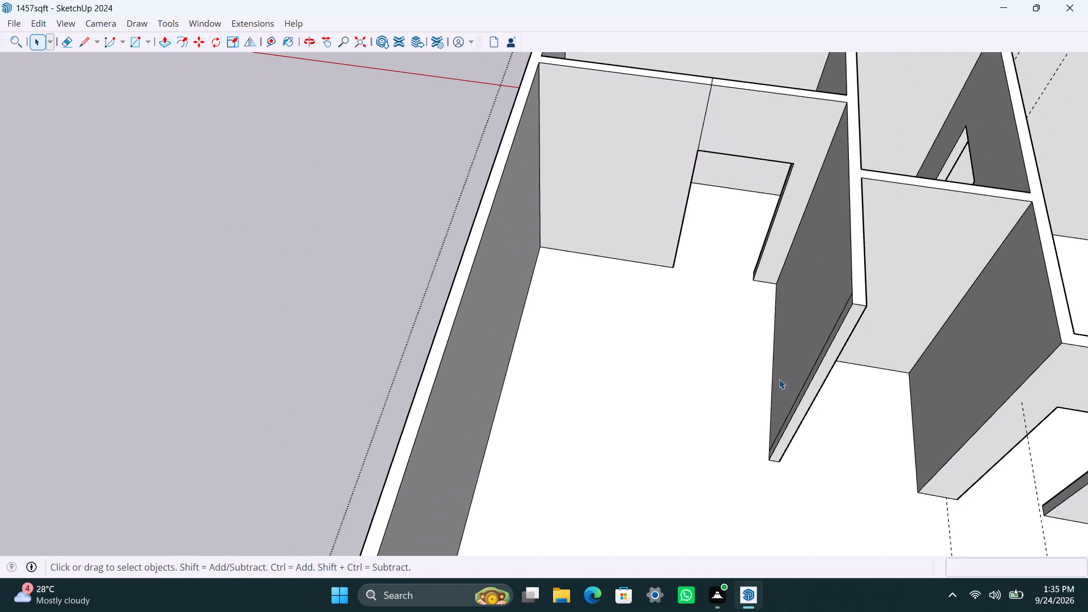
scroll(836, 355, up, 5)
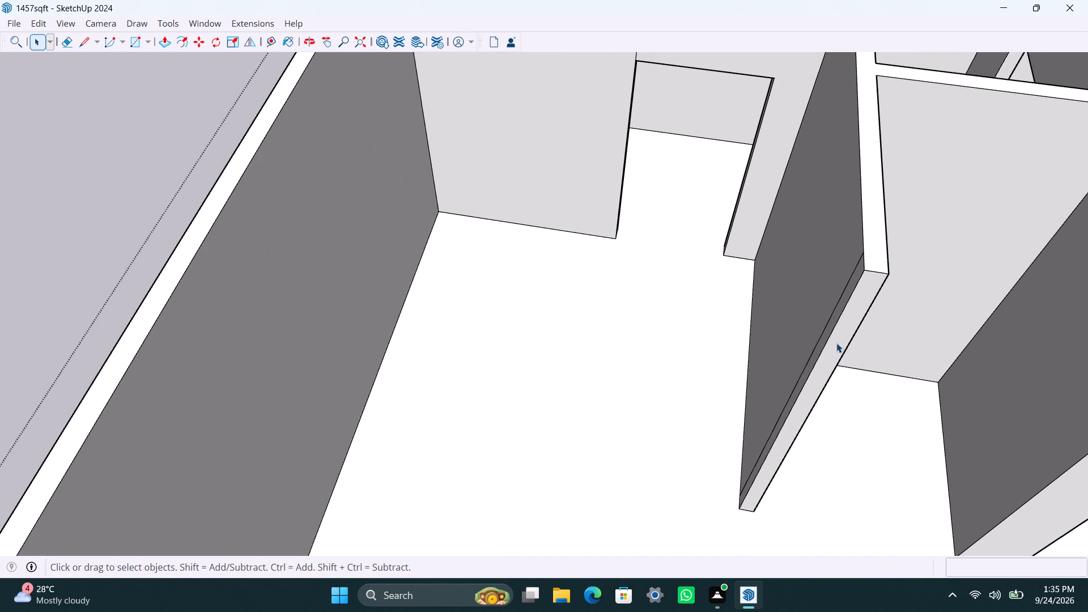
click(836, 343)
key(p)
drag(837, 342, 821, 335)
key(space)
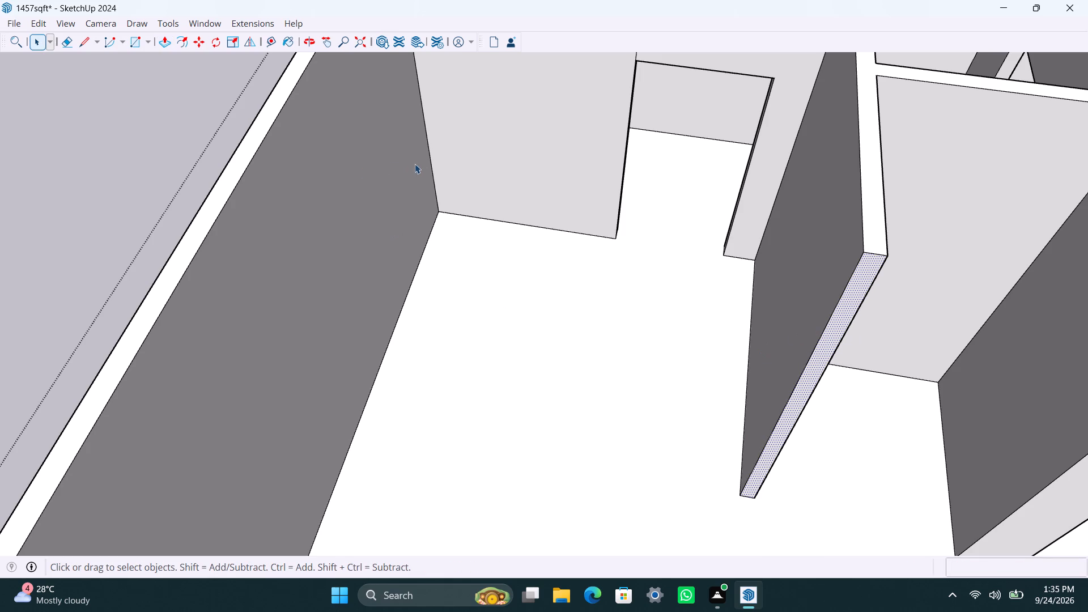
Copy the room's corner edge 8'1" along the long outer wall, and again 4.5" further to outline a wall strip.
click(427, 149)
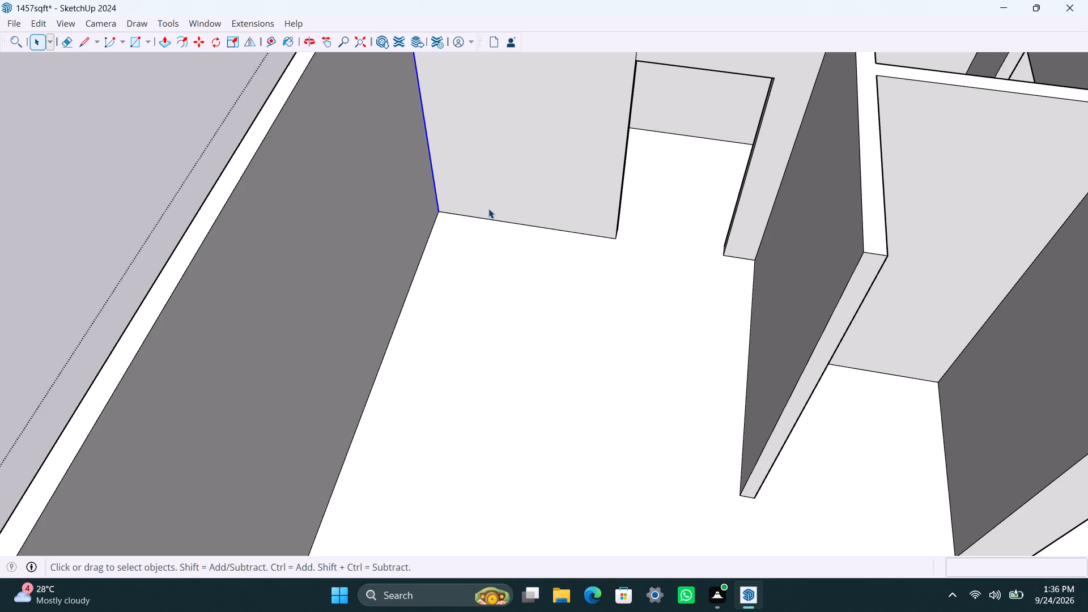
key(m)
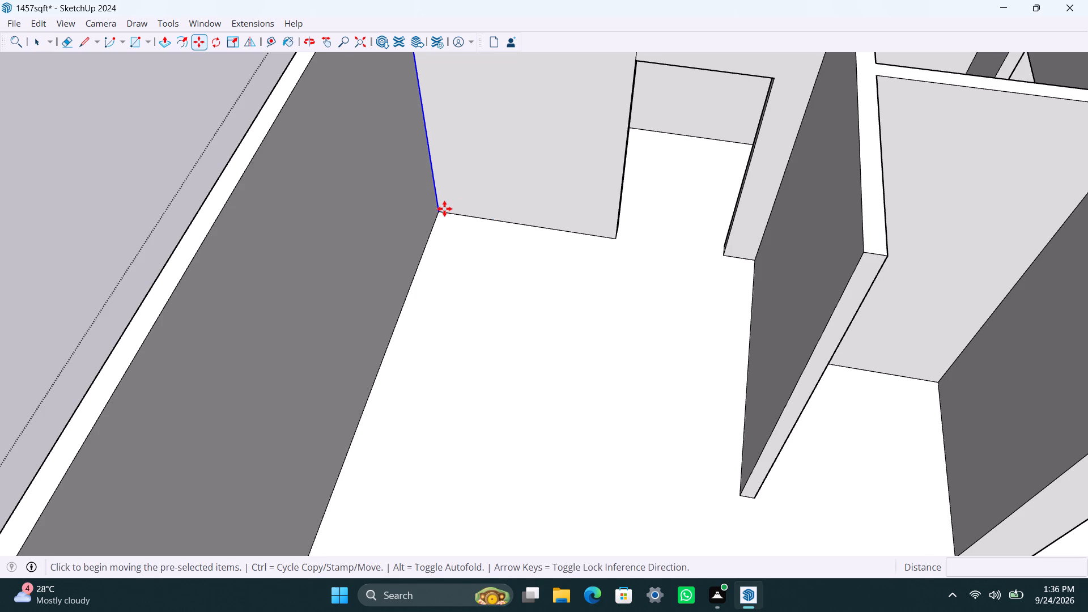
drag(444, 207, 442, 212)
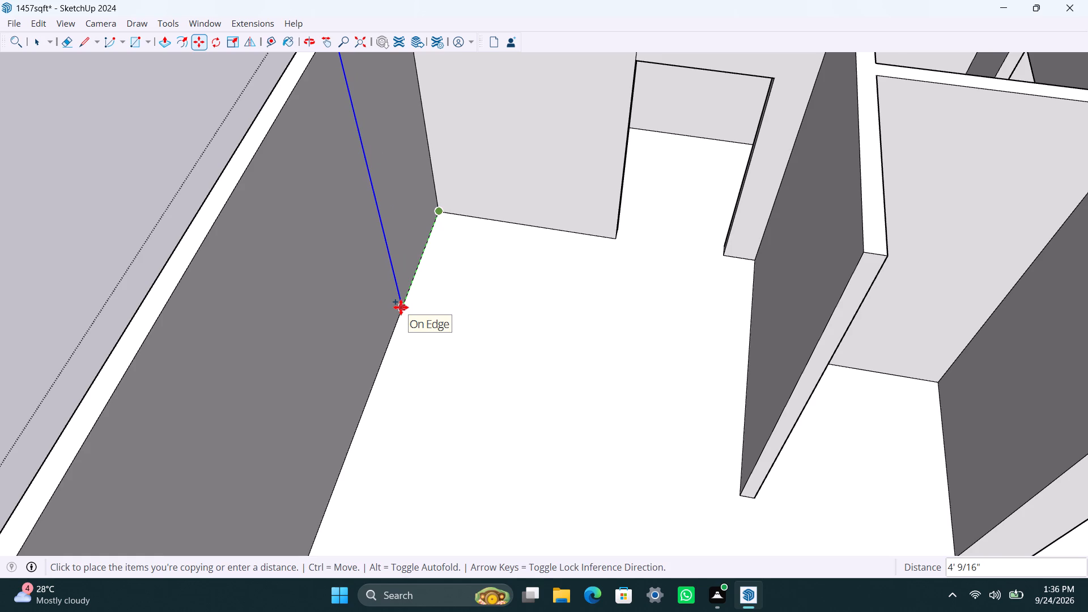
key(8)
text('1")
key(Return)
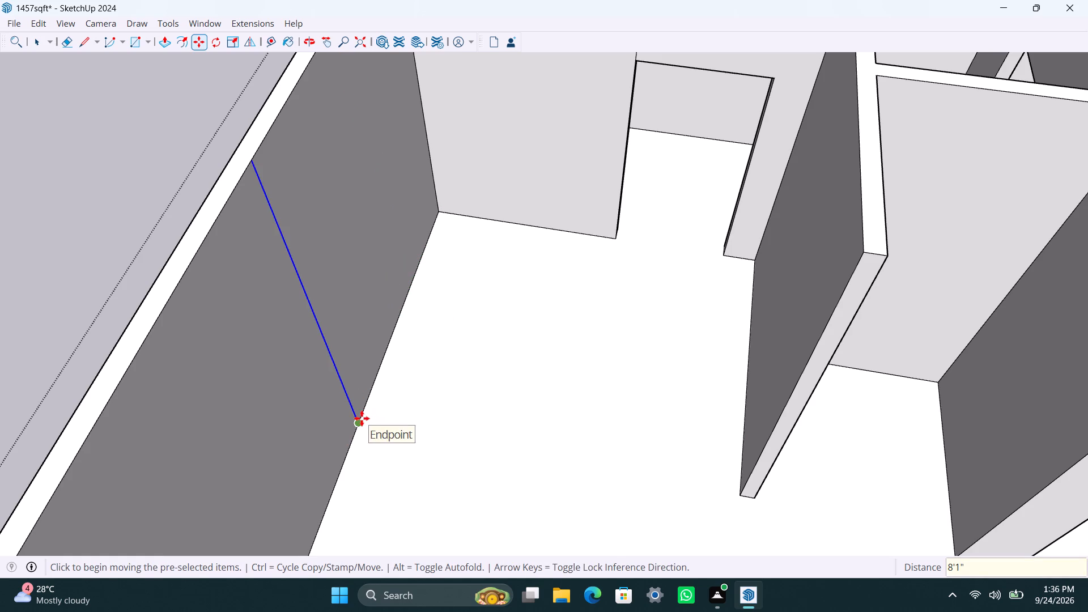
drag(362, 418, 357, 425)
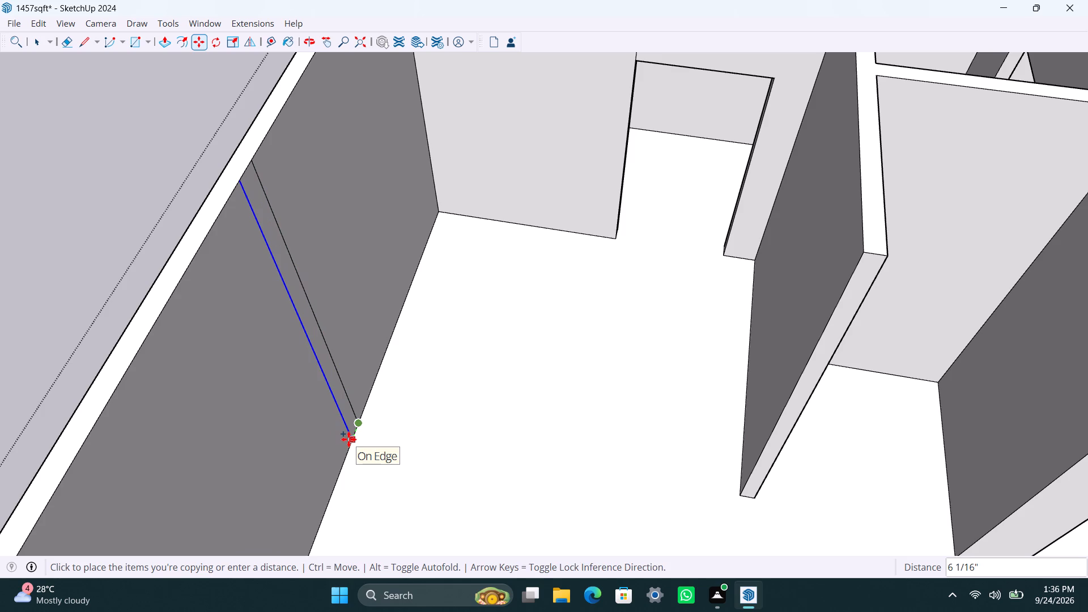
text(4.5")
key(Return)
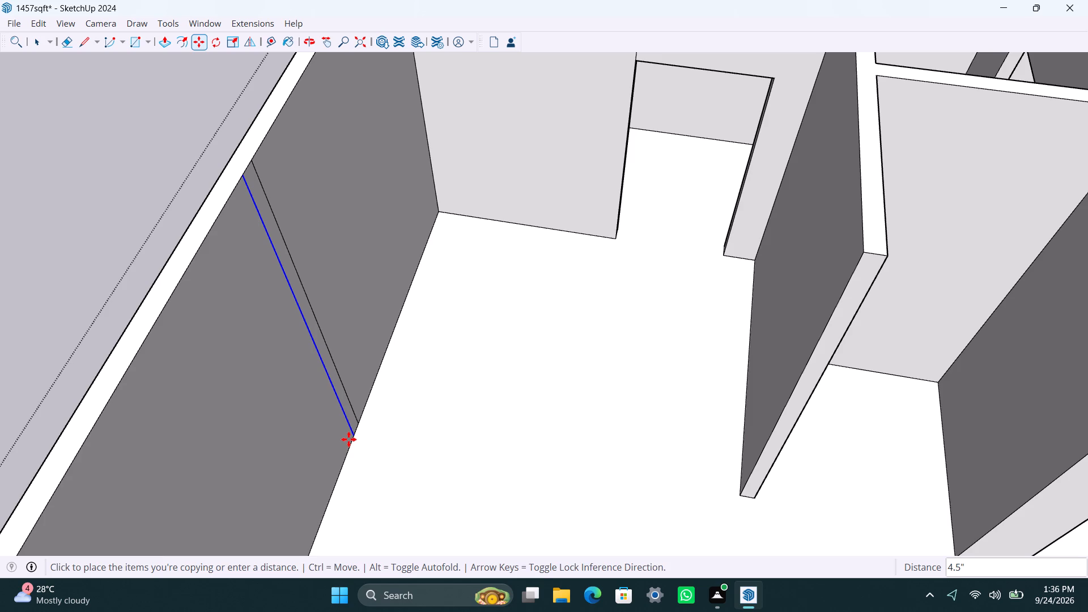
key(space)
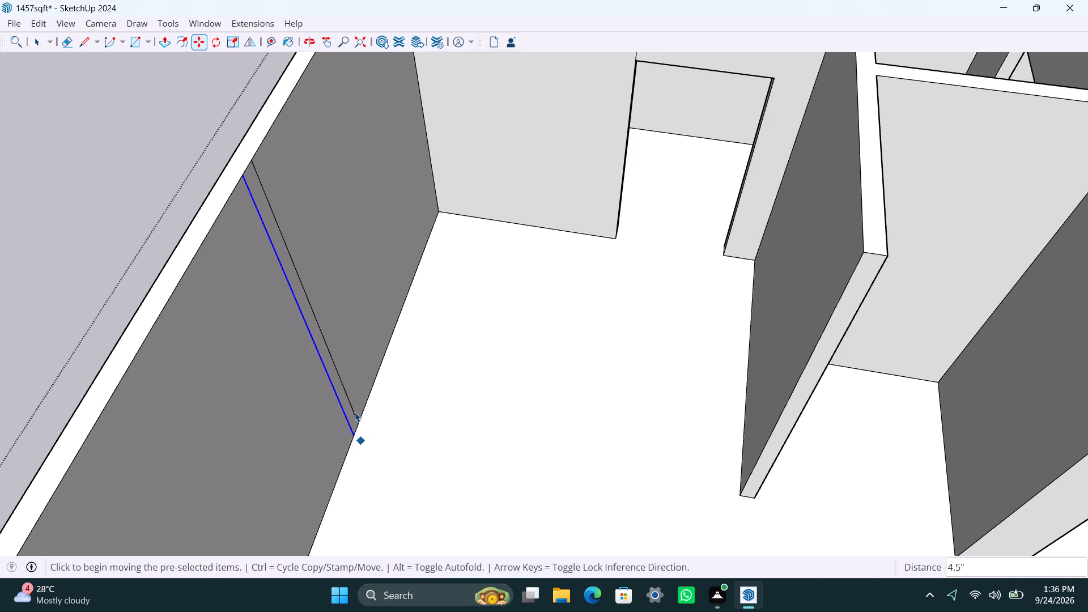
Push/Pull the free end face of the inner wall back 3' to shorten the wall.
click(790, 408)
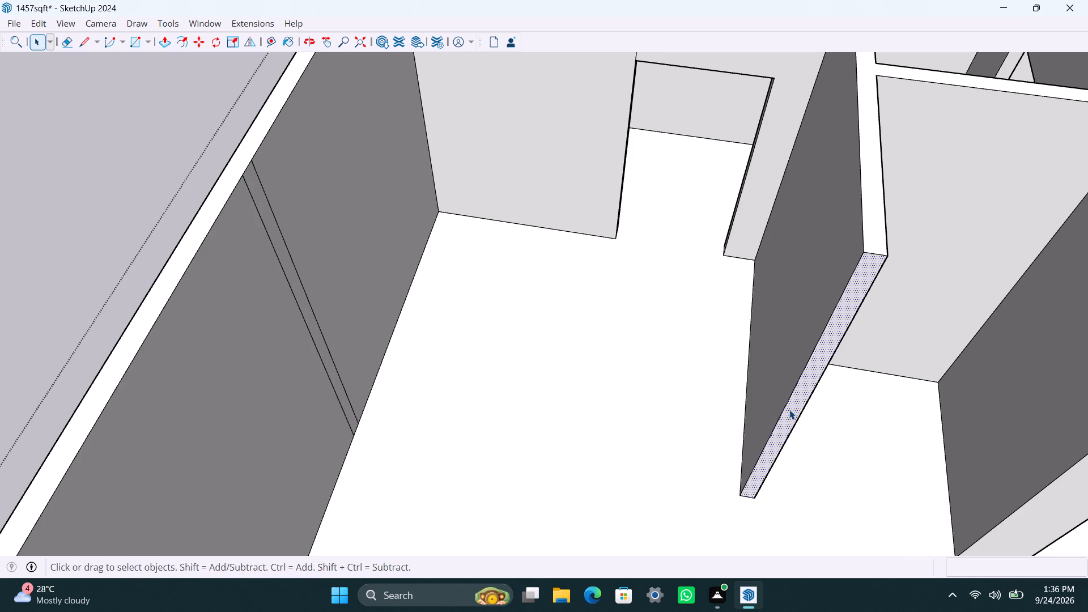
key(p)
drag(789, 410, 793, 374)
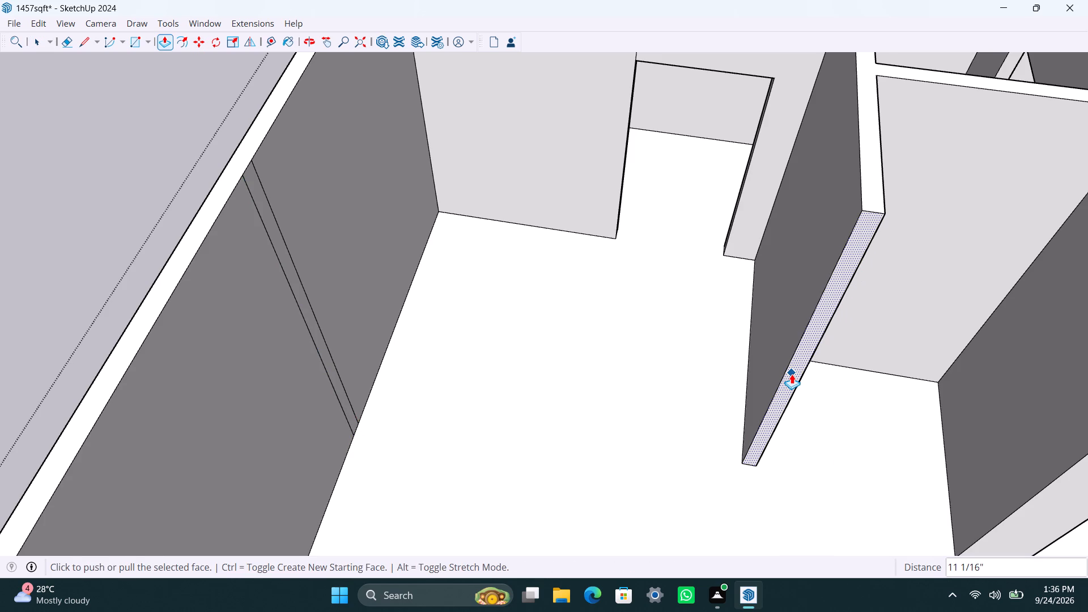
text(3')
key(Return)
key(space)
Push/Pull the 4.5" strip on the outer wall into the room until level with the shortened inner wall's end corner.
scroll(588, 413, down, 2)
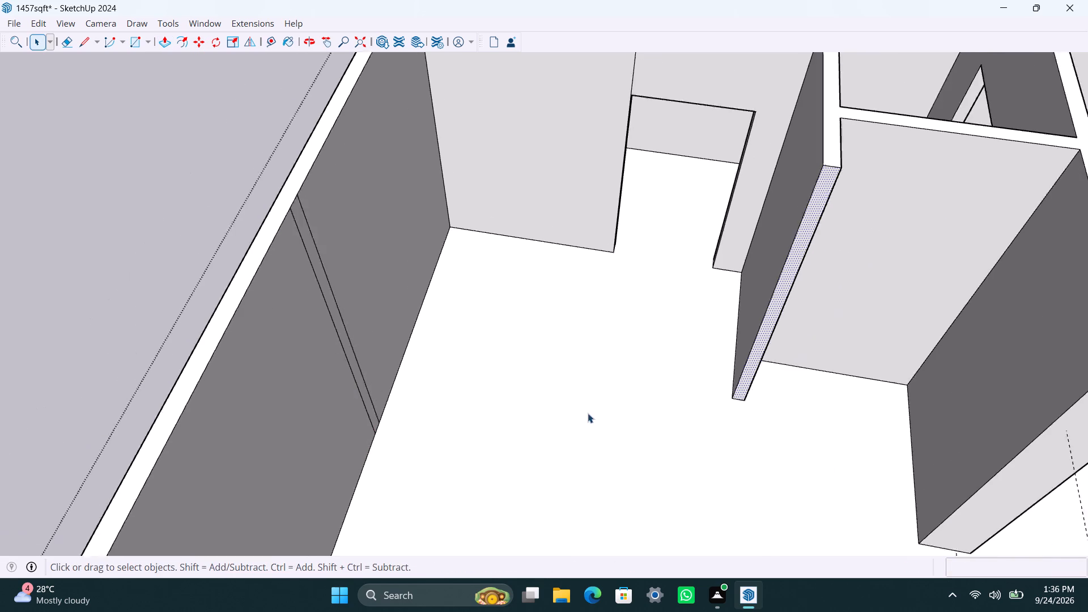
scroll(588, 413, down, 2)
middle_drag(578, 420, 308, 445)
scroll(326, 297, up, 5)
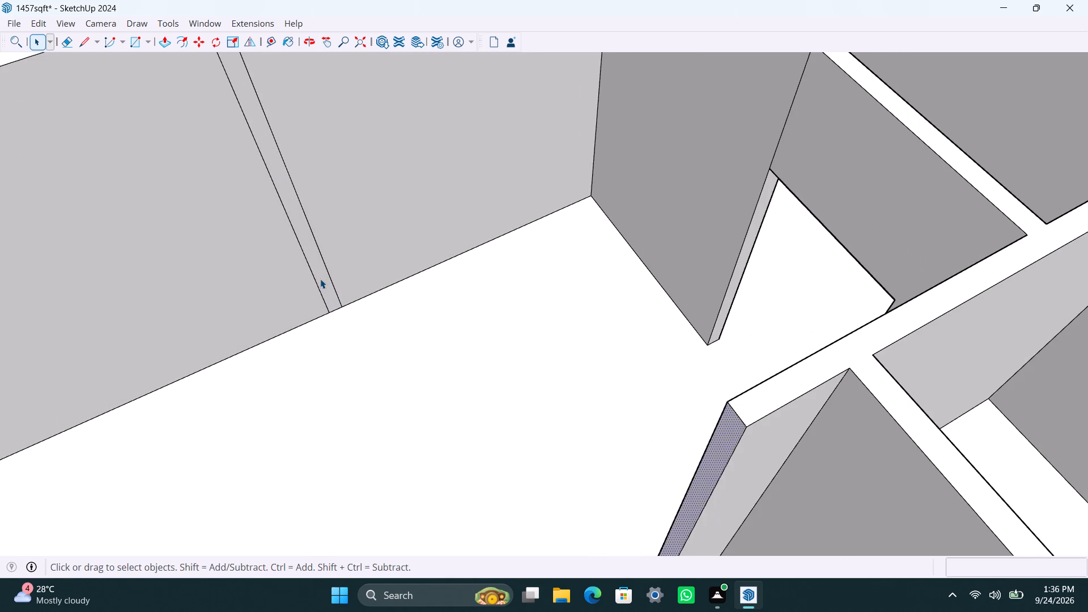
click(320, 278)
key(p)
drag(320, 278, 566, 542)
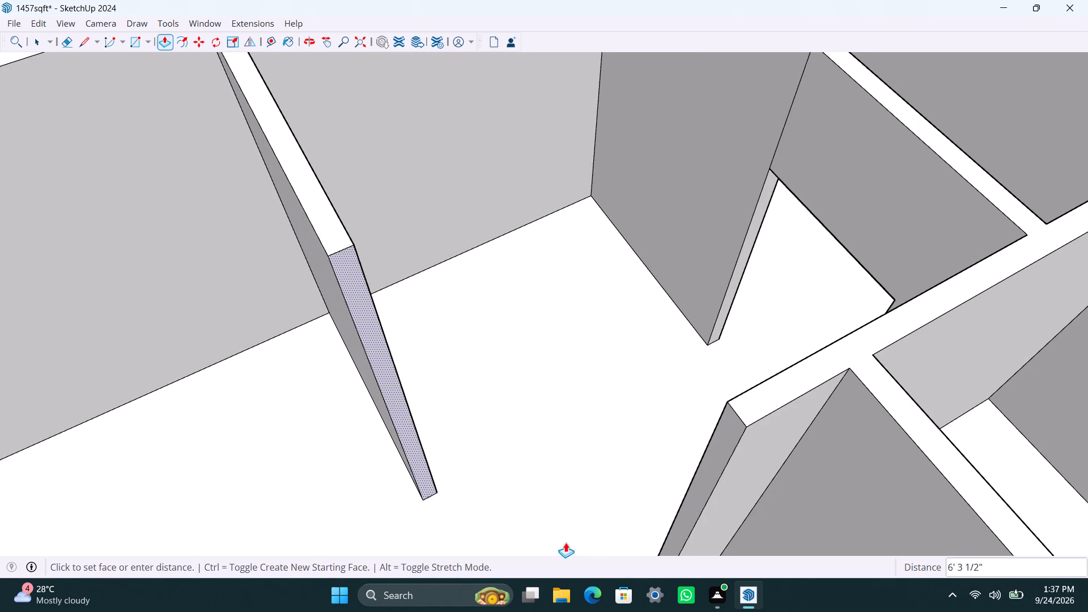
drag(566, 542, 750, 430)
key(space)
Examine the new partition, the shortened inner wall and the surrounding rooms from several sides.
scroll(644, 407, down, 8)
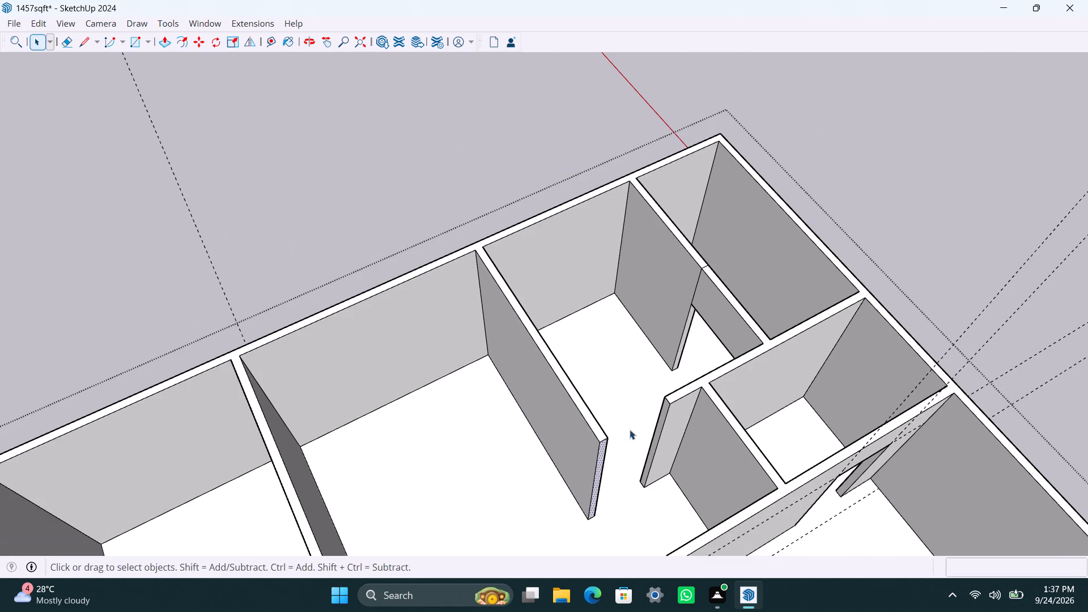
shift+middle_drag(628, 461, 598, 398)
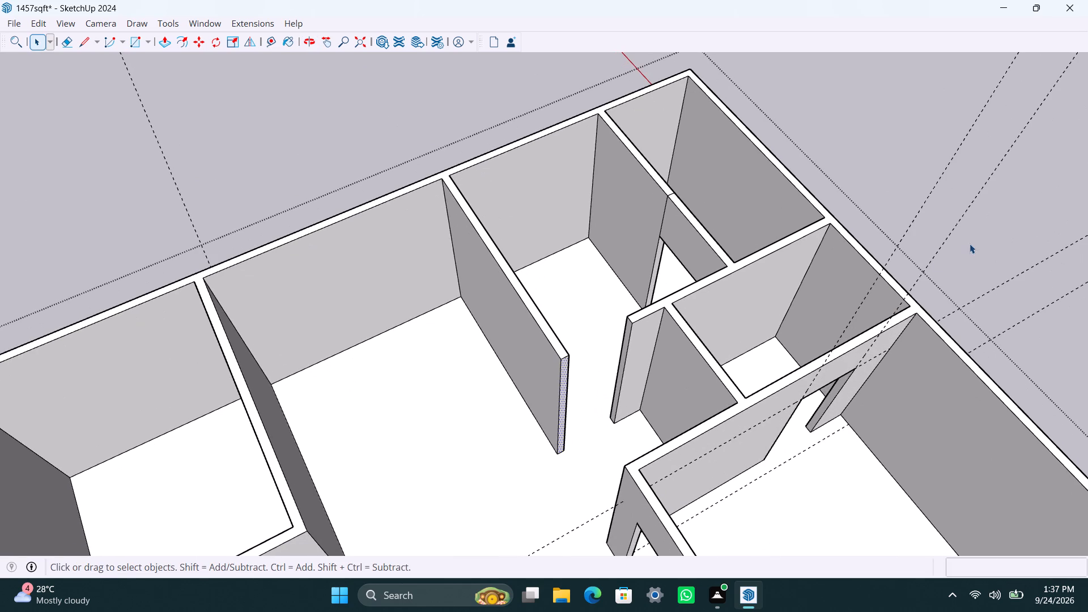
click(970, 244)
middle_drag(588, 406, 659, 419)
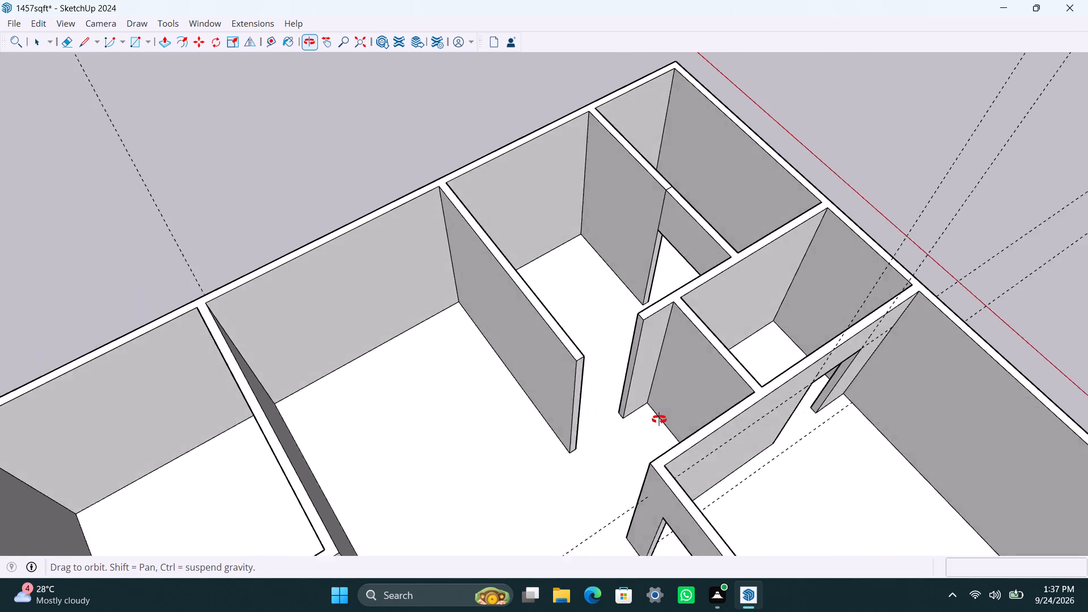
middle_drag(659, 419, 740, 432)
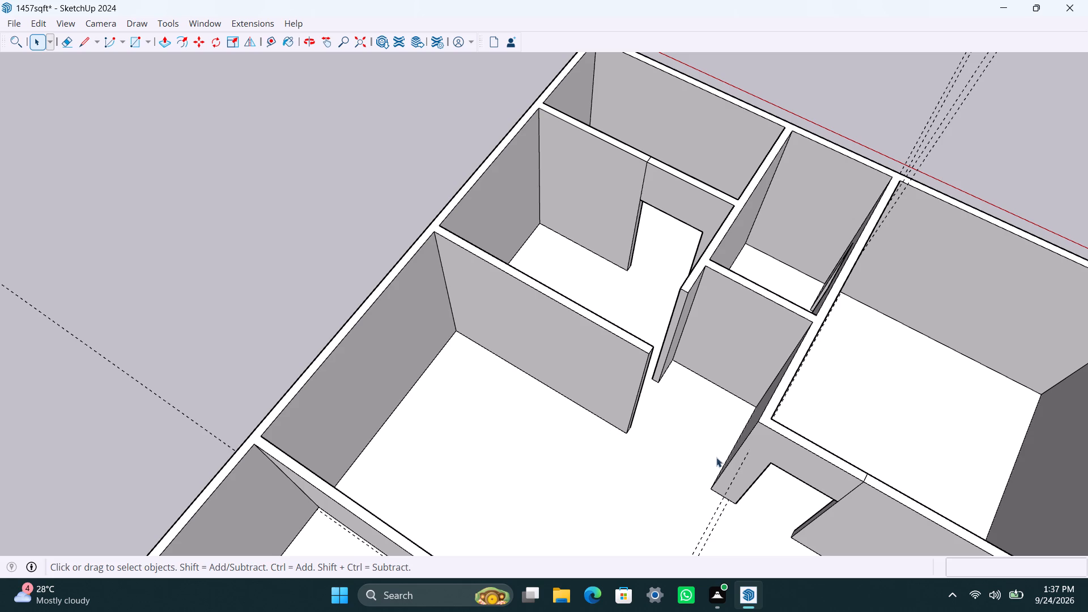
scroll(677, 474, up, 2)
middle_drag(617, 467, 826, 533)
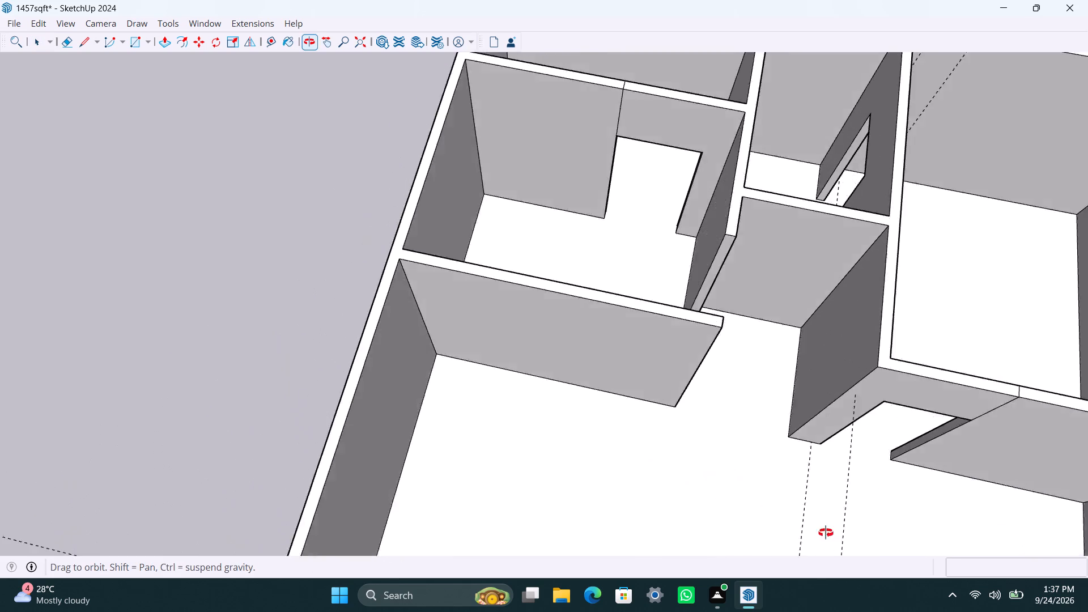
middle_drag(826, 533, 1087, 589)
scroll(649, 263, up, 2)
shift+middle_drag(640, 261, 624, 288)
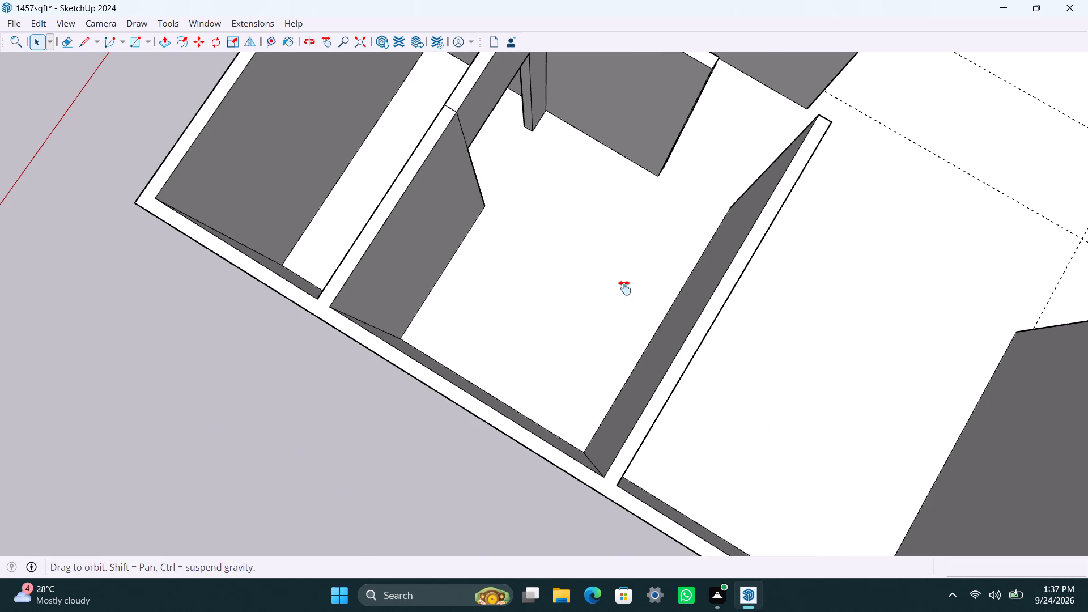
Draw a 1'8" deep floor rectangle along the full back wall of the open niche beside the small central room.
shift+middle_drag(624, 288, 545, 411)
scroll(574, 333, up, 2)
middle_drag(576, 331, 642, 347)
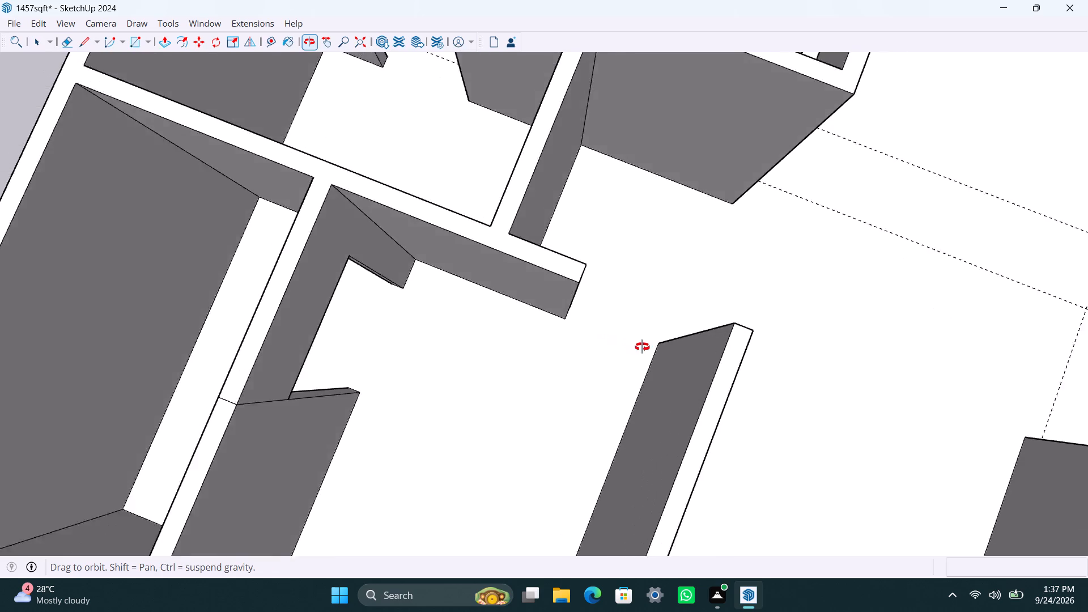
middle_drag(642, 347, 717, 317)
scroll(635, 343, down, 2)
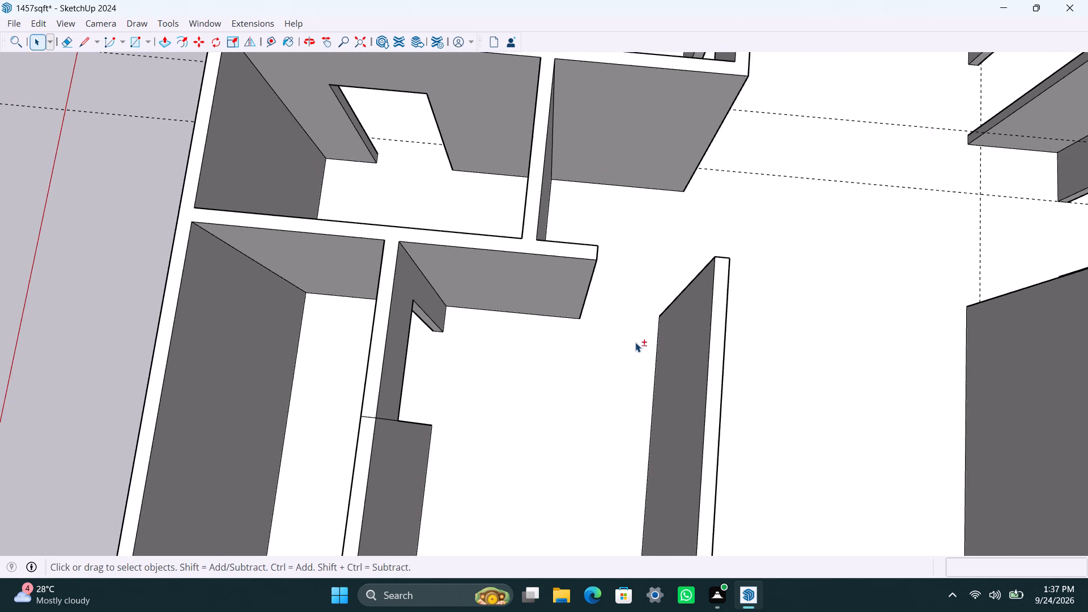
shift+middle_drag(634, 346, 581, 389)
scroll(520, 219, up, 3)
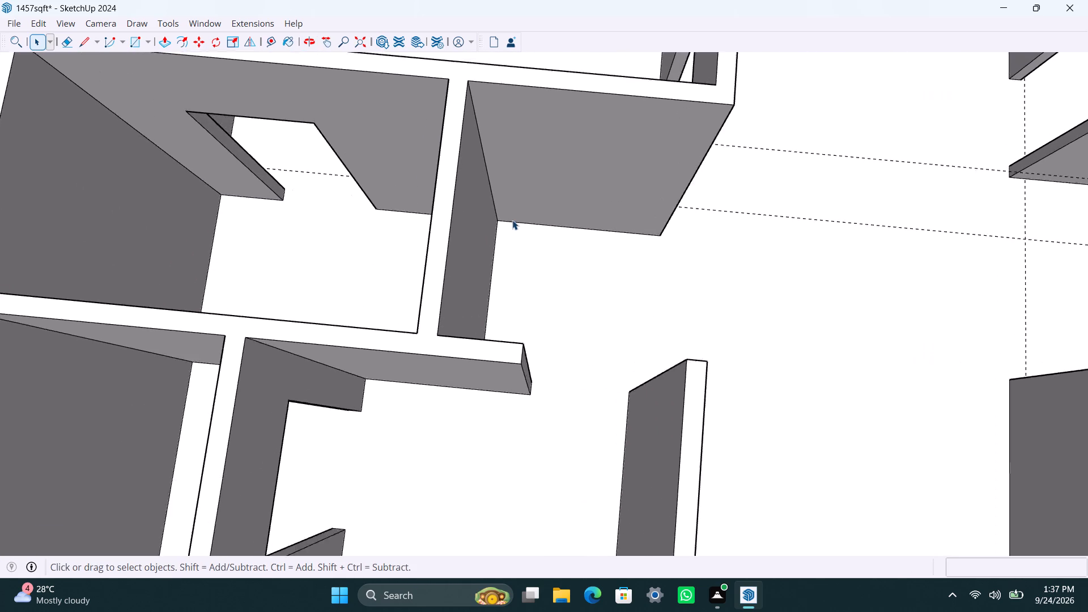
scroll(534, 317, down, 9)
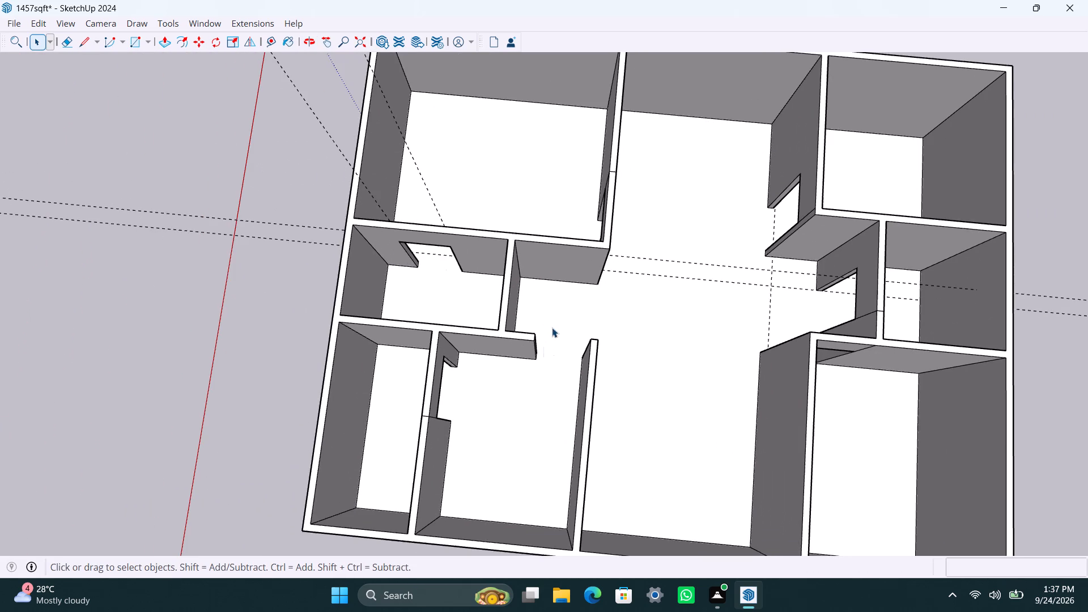
scroll(561, 305, up, 5)
key(r)
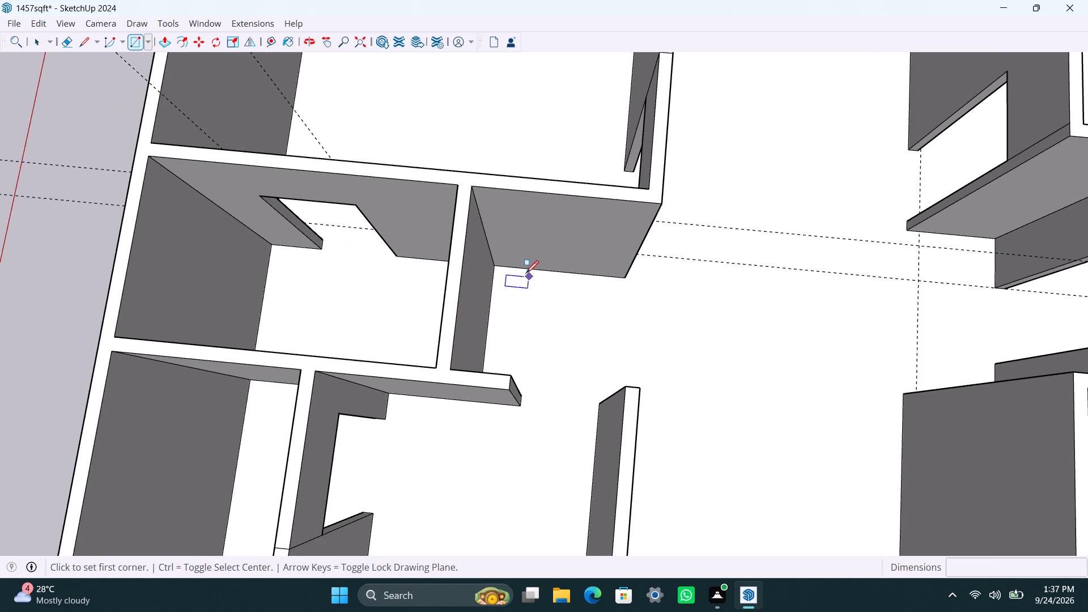
click(496, 269)
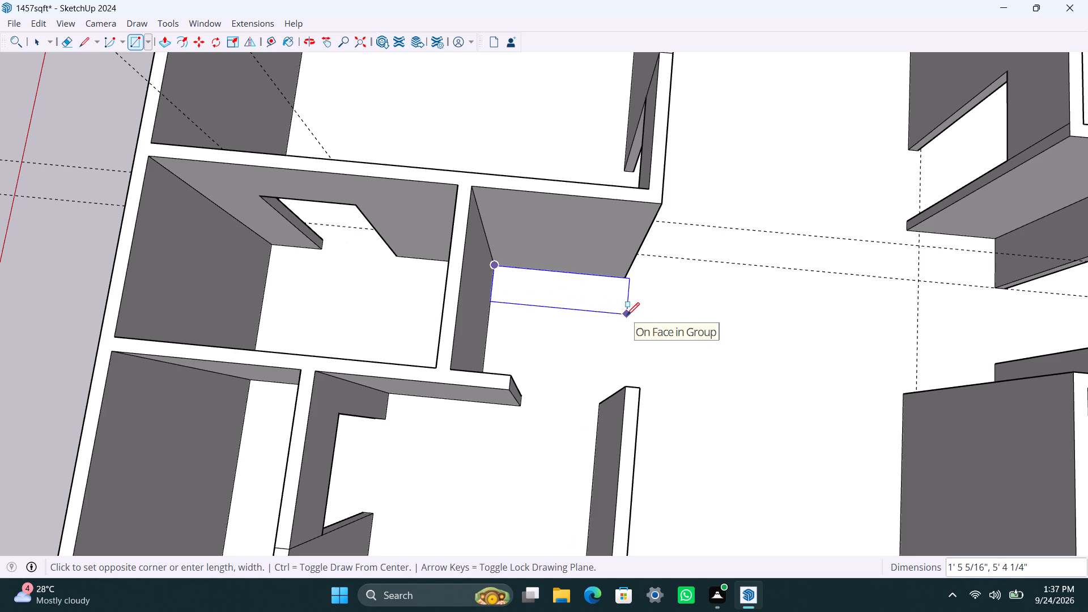
text(1'8")
key(Return)
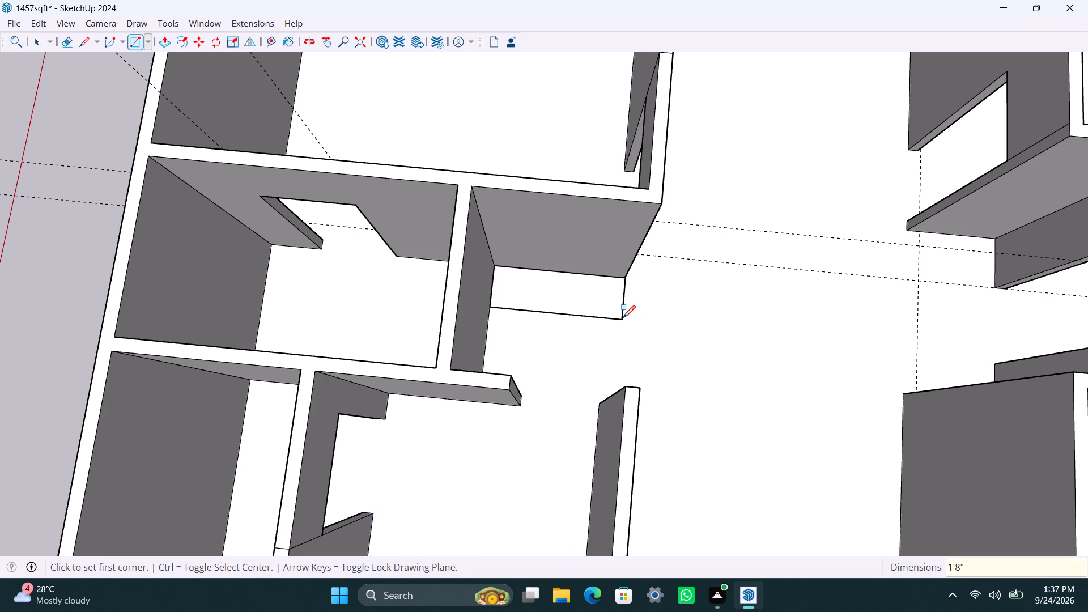
Make the niche floor rectangle's face and edges into a group.
key(space)
click(571, 287)
click(571, 304)
double_click(569, 303)
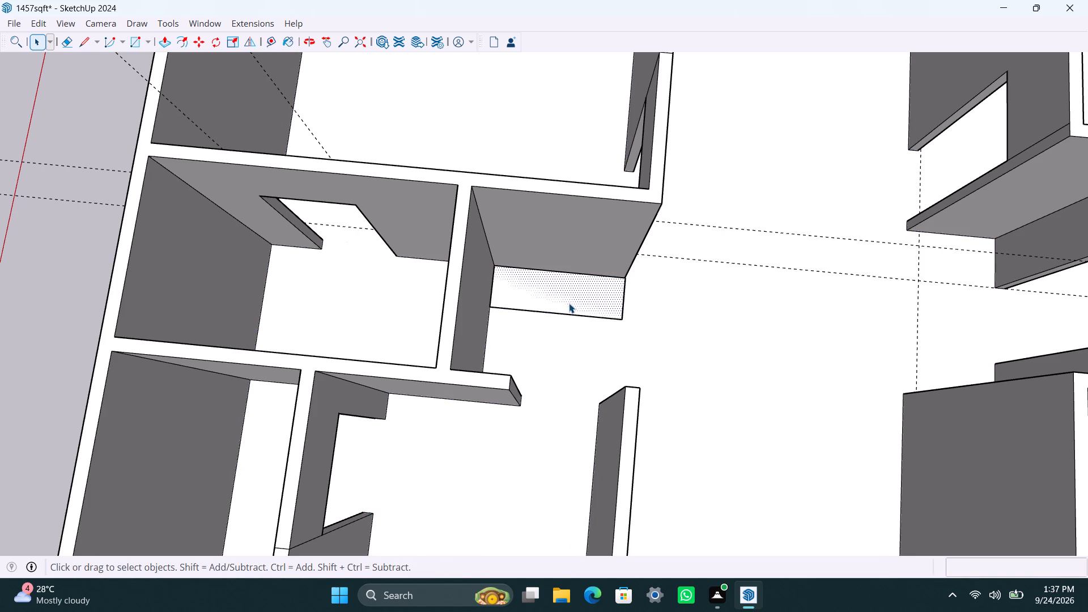
right_click(569, 303)
click(638, 134)
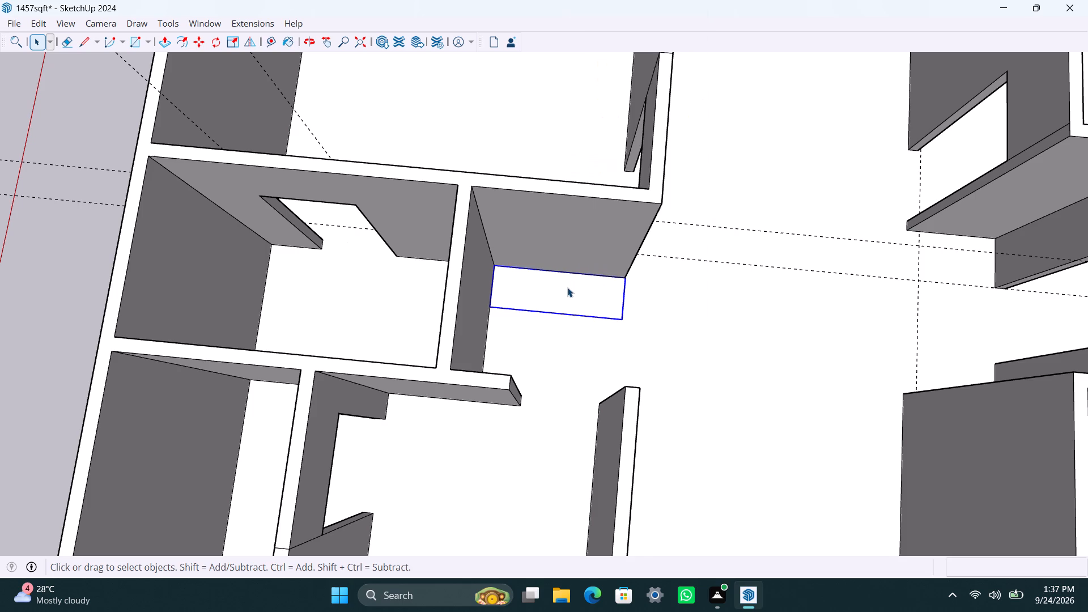
Open the niche rectangle's group and Push/Pull its face up 2'6" into a counter block.
triple_click(568, 288)
key(p)
drag(569, 294, 571, 284)
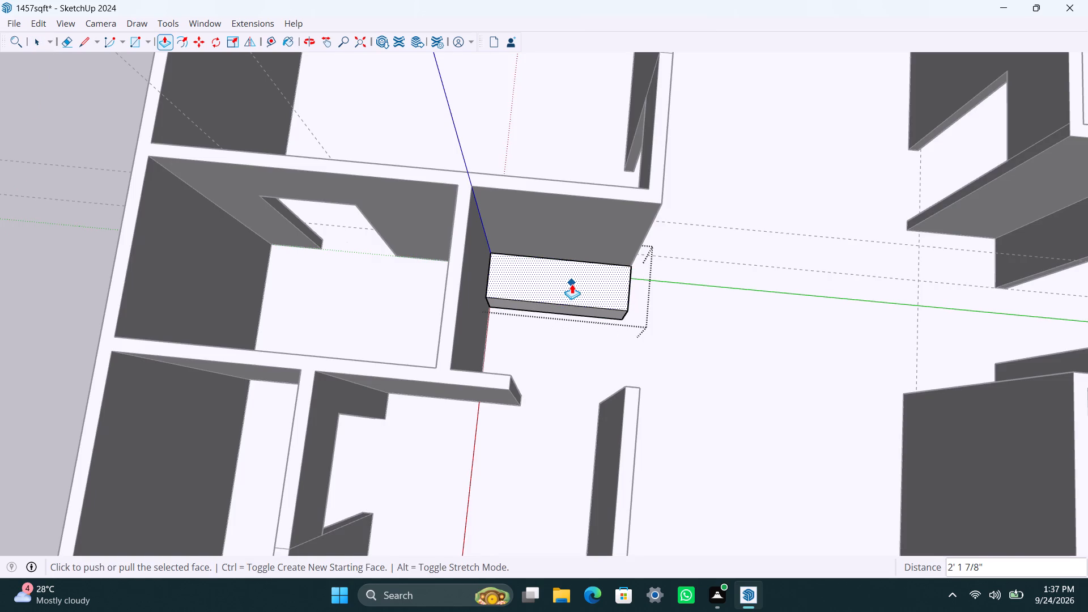
text(2'6")
key(Return)
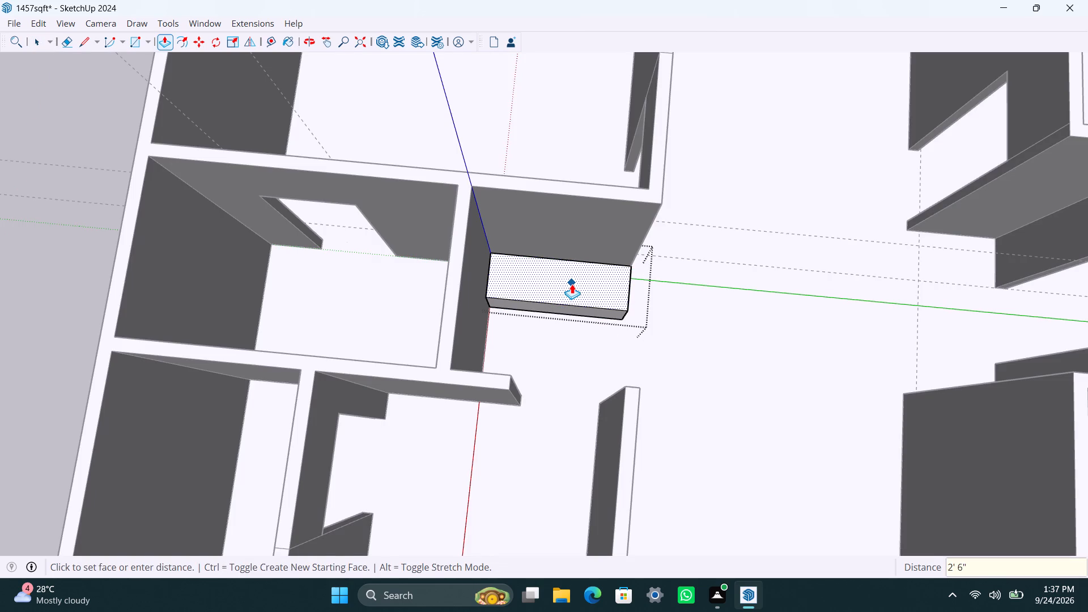
key(space)
Push/Pull the counter block's exposed end face until level with the adjoining wall's end, and close the group.
scroll(668, 304, down, 1)
middle_drag(670, 305, 460, 274)
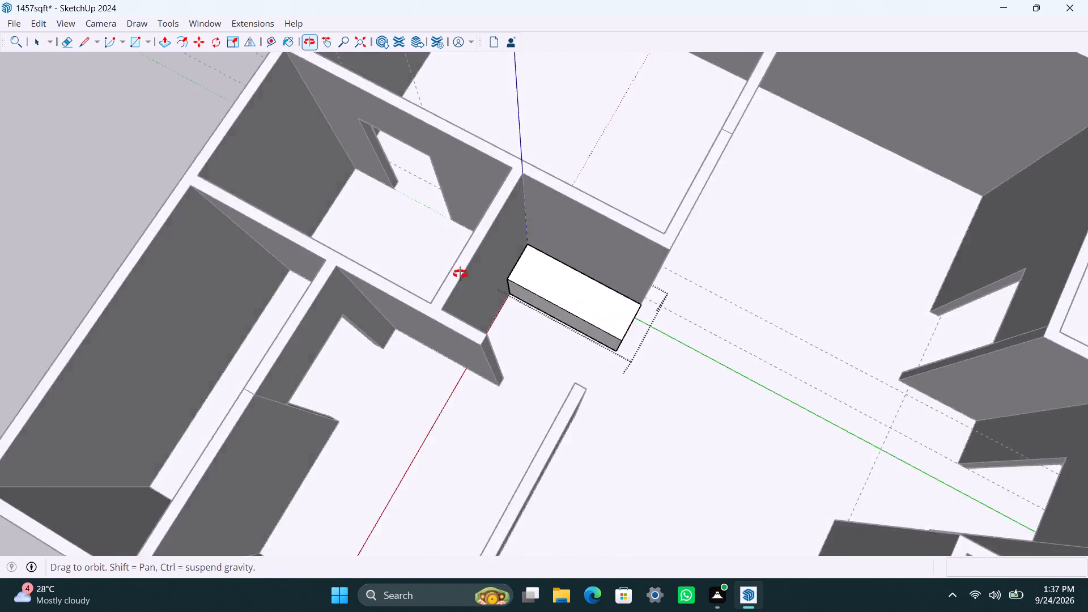
middle_drag(460, 274, 254, 214)
scroll(577, 407, up, 6)
click(580, 373)
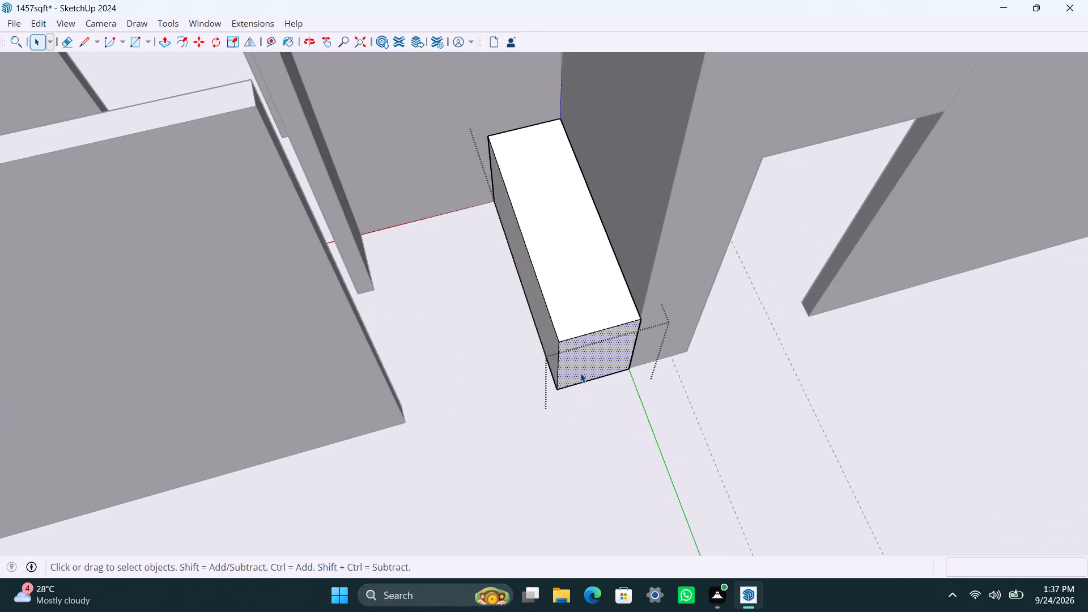
key(p)
drag(579, 370, 650, 301)
key(space)
click(572, 418)
Examine the counter block and the whole apartment layout from several sides.
scroll(529, 413, down, 6)
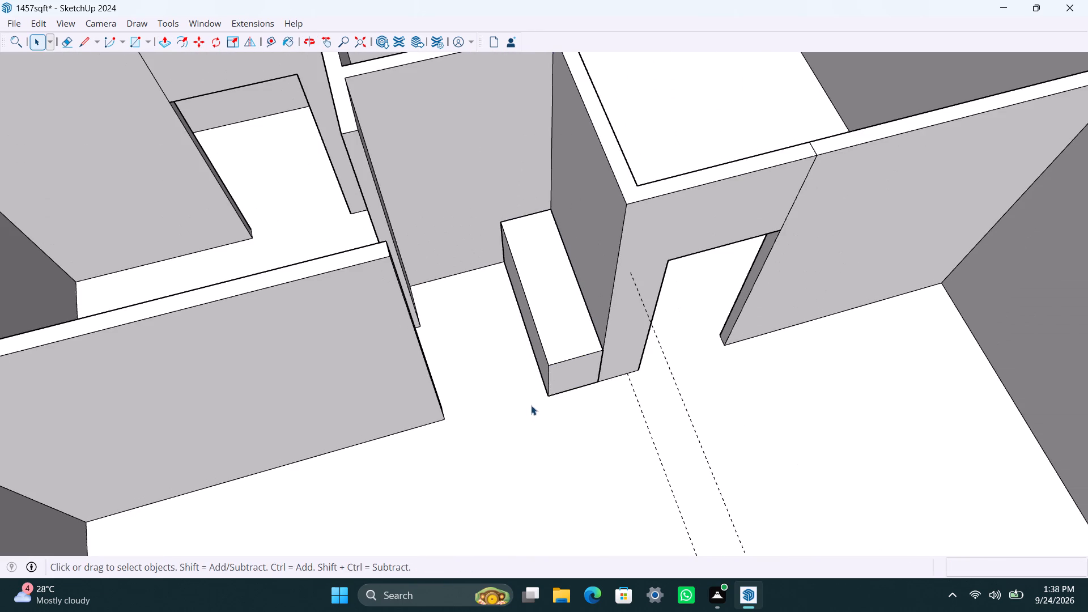
scroll(531, 405, down, 1)
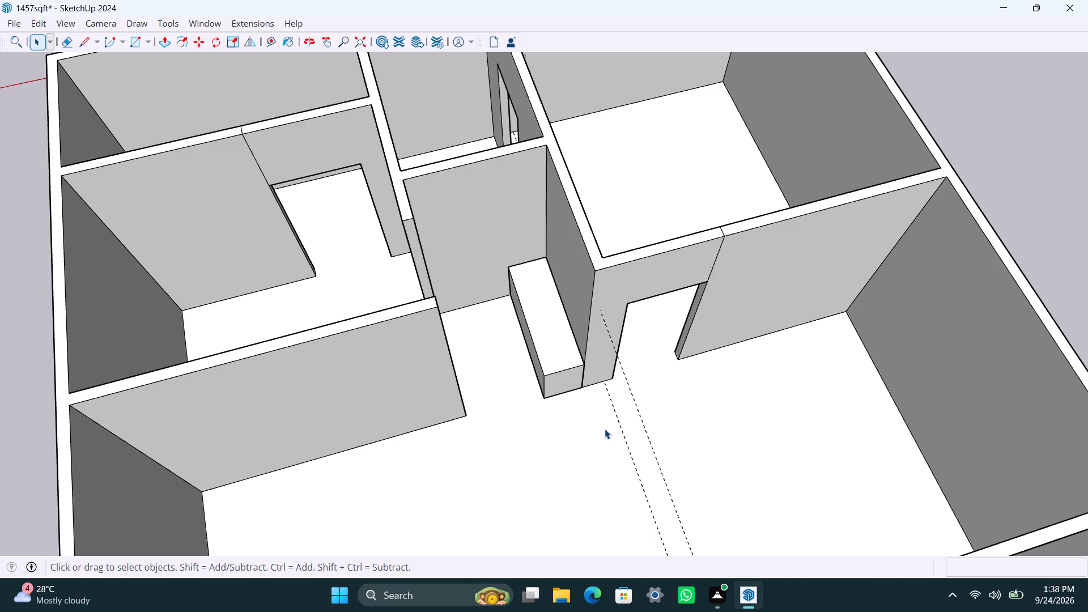
key(space)
scroll(519, 399, down, 4)
scroll(572, 426, down, 7)
middle_drag(605, 461, 865, 449)
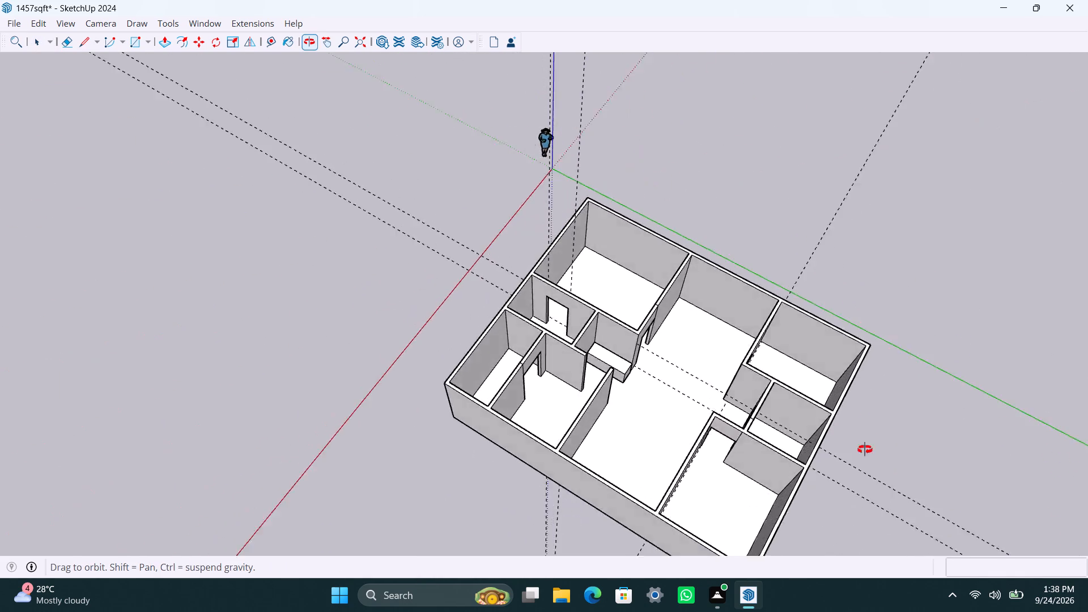
middle_drag(865, 449, 1047, 438)
scroll(692, 408, up, 2)
shift+middle_drag(695, 423, 688, 426)
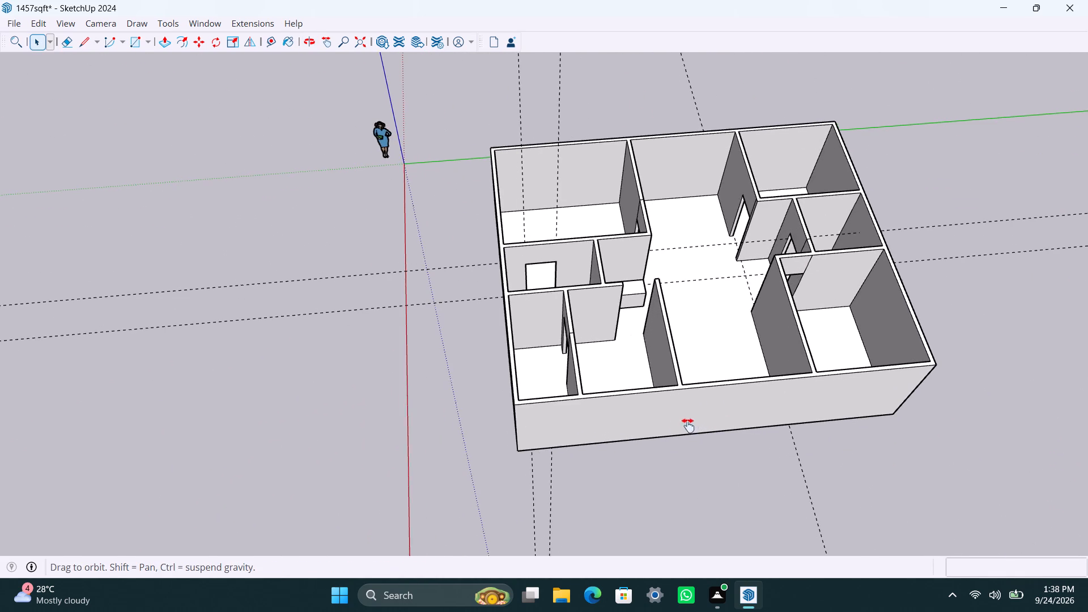
shift+middle_drag(688, 426, 598, 435)
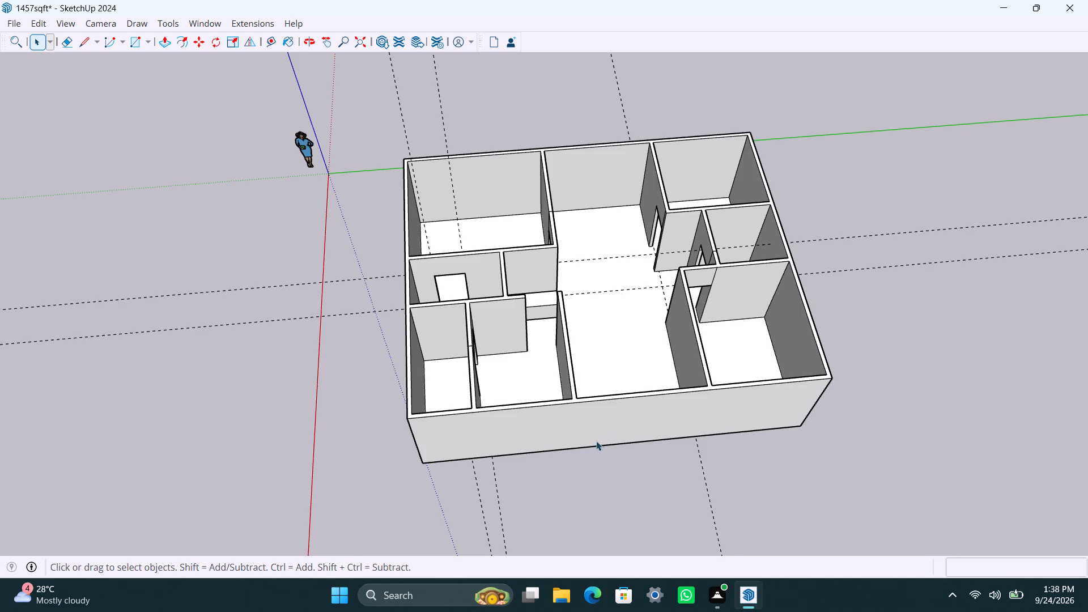
Place a vertical guide on the long outer wall about 11'4" from its end edge, near the bedroom partition.
scroll(596, 441, up, 2)
middle_drag(596, 437, 559, 328)
scroll(628, 356, up, 3)
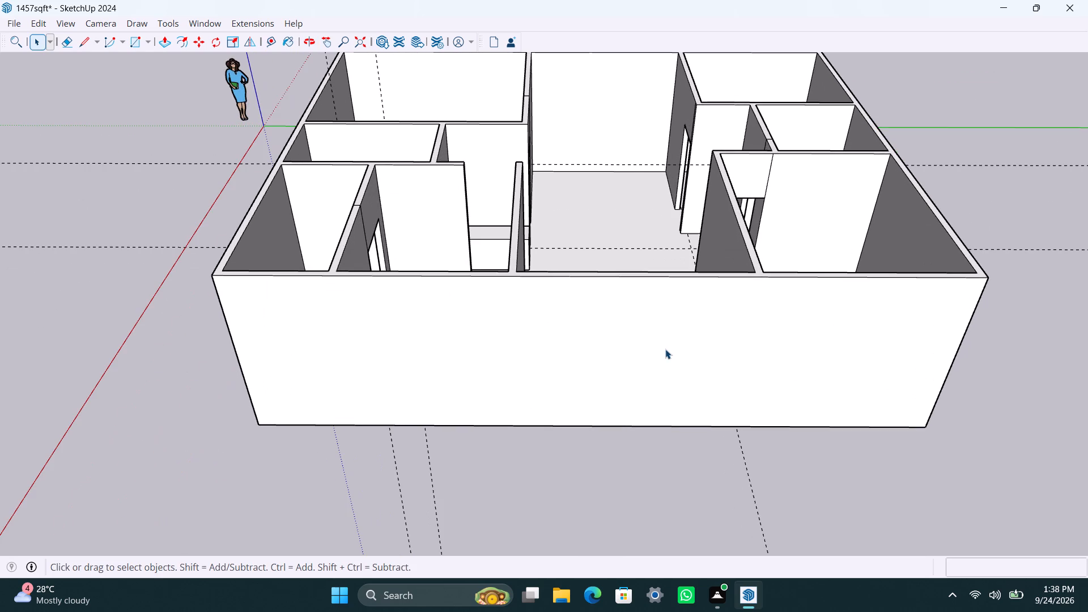
key(t)
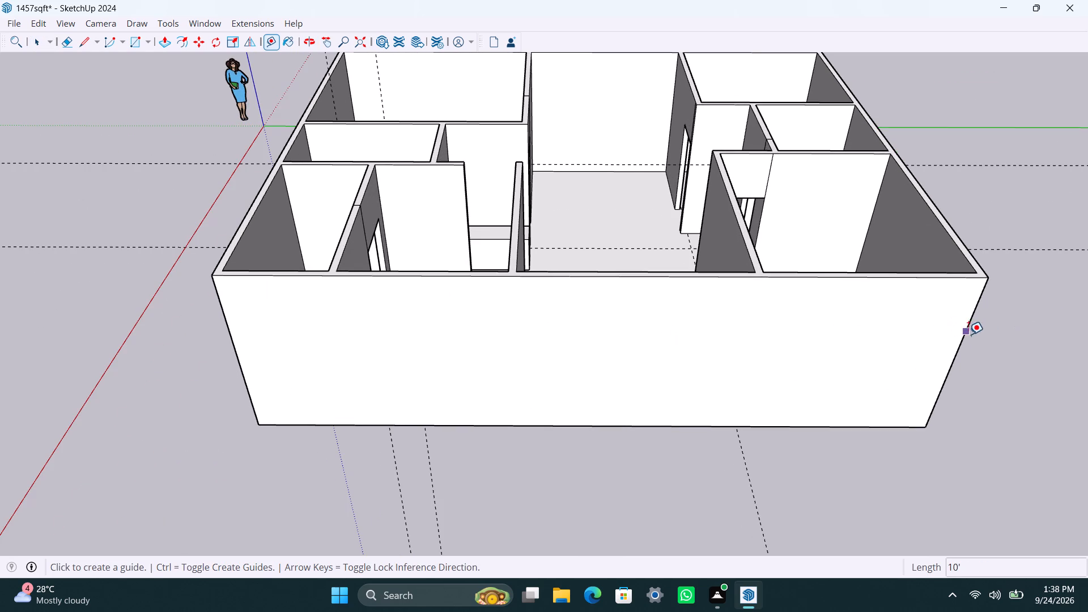
click(968, 333)
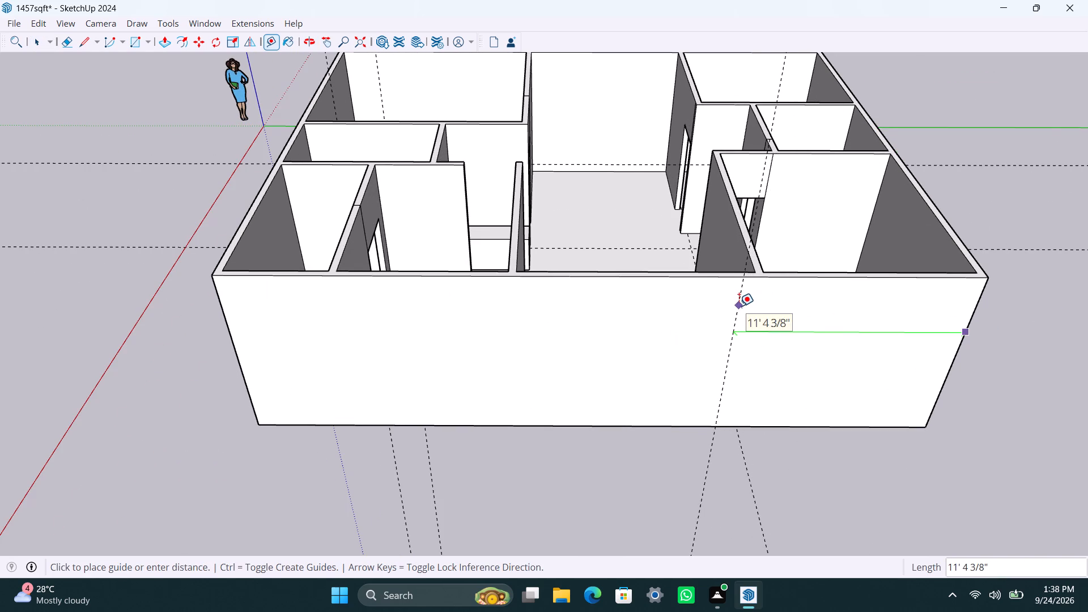
click(740, 307)
Place a second vertical guide 3' from the first, on the side away from the bedroom.
scroll(734, 351, up, 3)
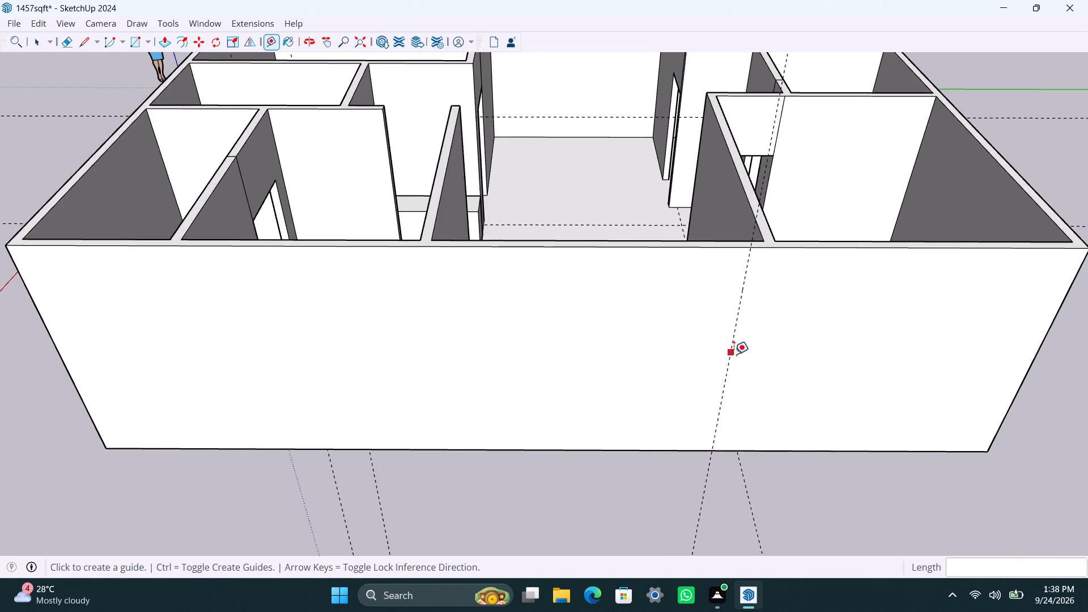
middle_drag(734, 354, 664, 276)
click(663, 261)
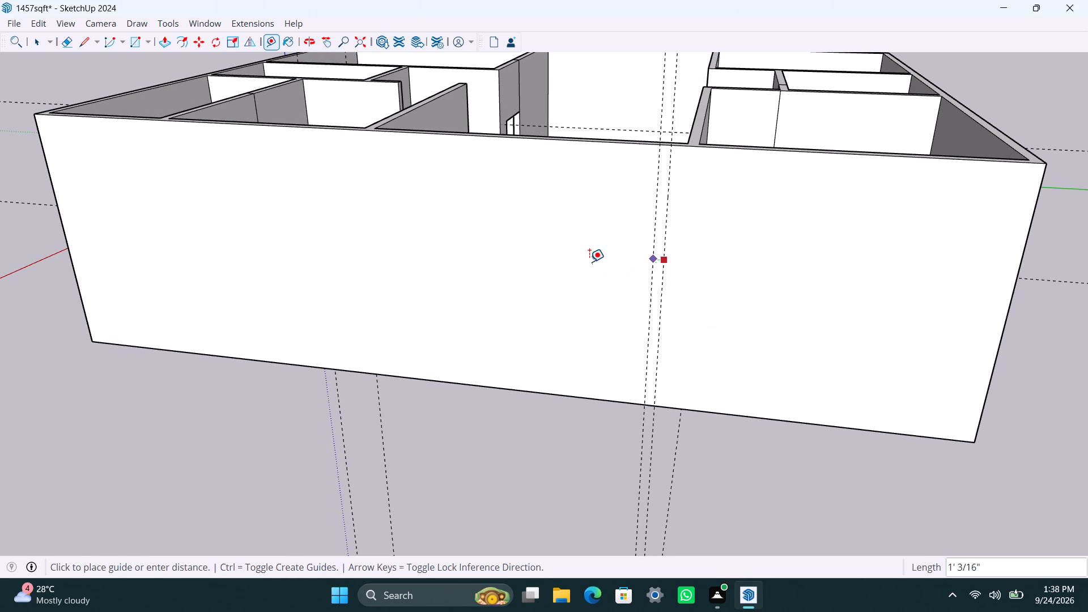
text(3')
key(Return)
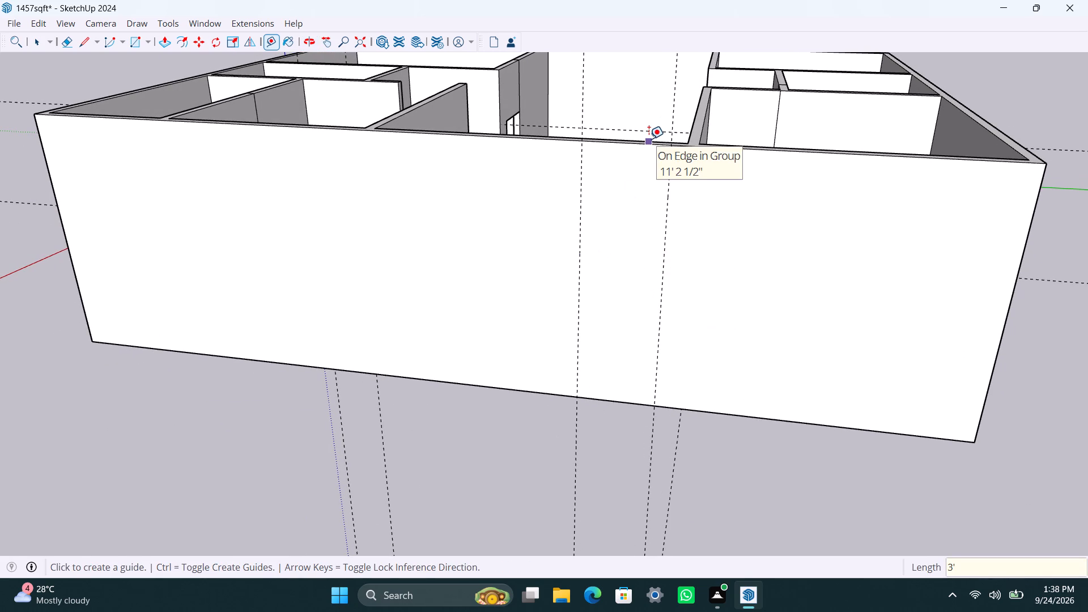
Place a horizontal guide 3' below the outer wall's top edge.
drag(649, 139, 648, 144)
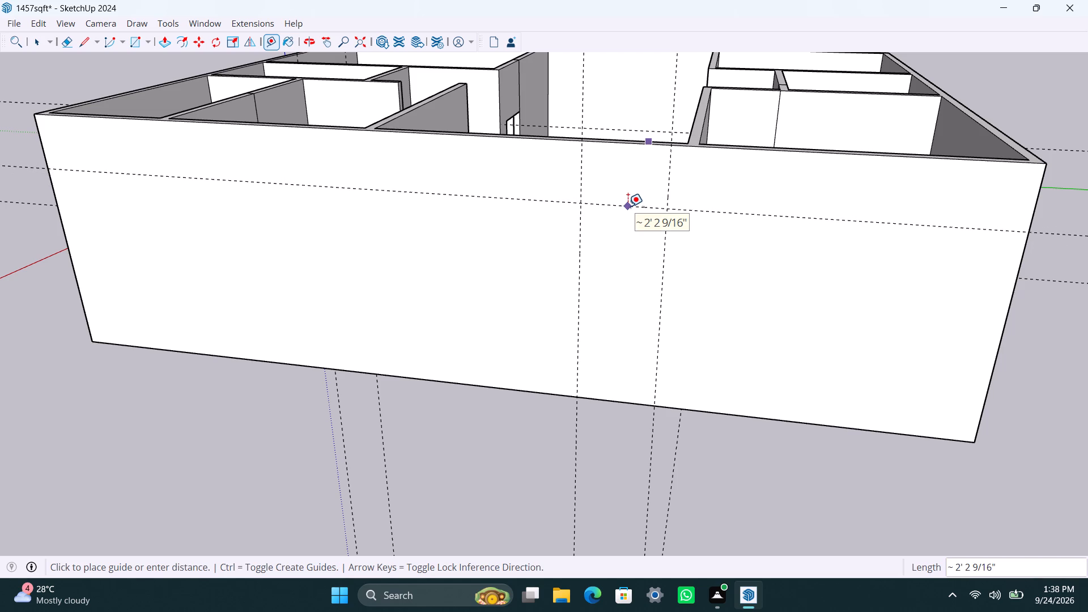
key(Escape)
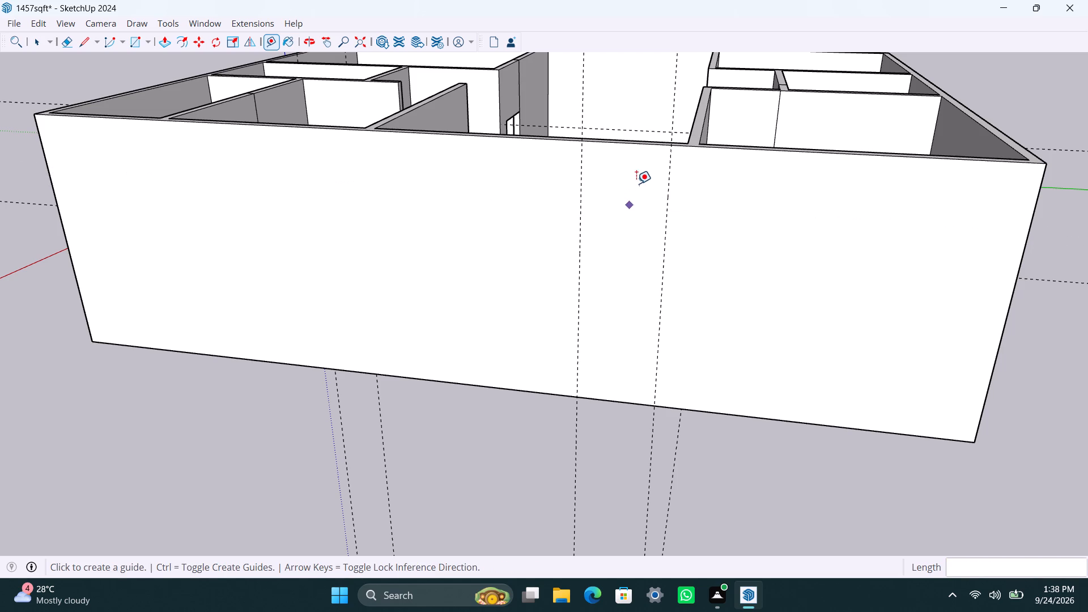
drag(643, 147, 640, 160)
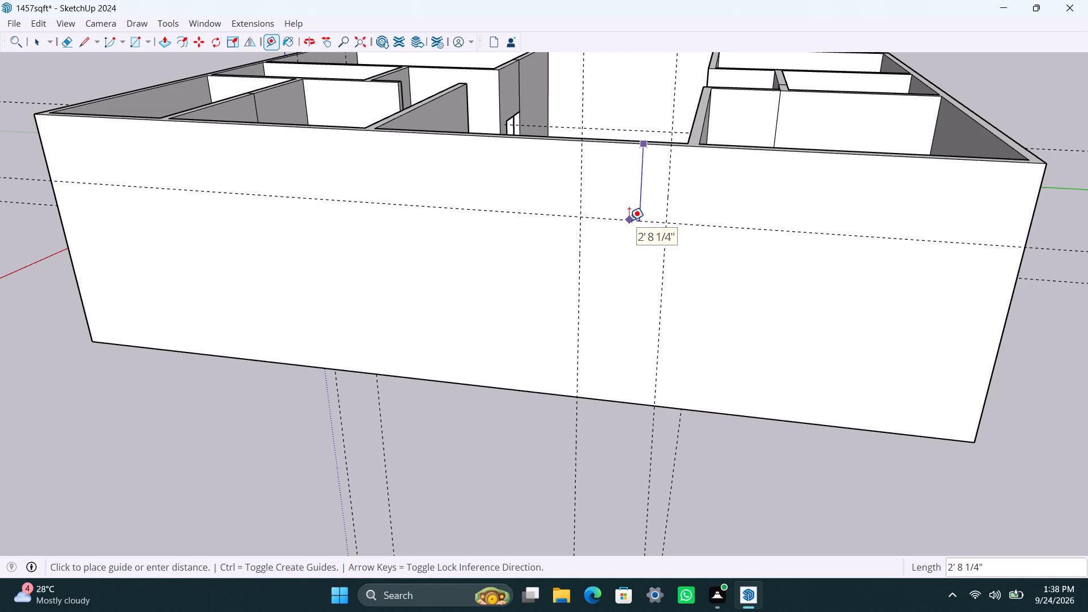
text(3')
key(Return)
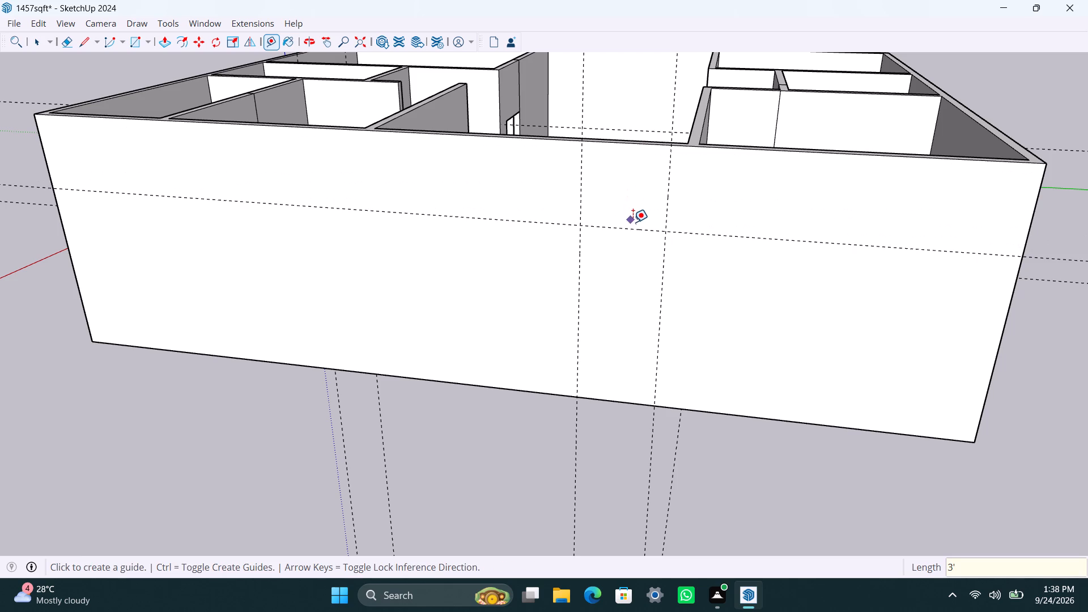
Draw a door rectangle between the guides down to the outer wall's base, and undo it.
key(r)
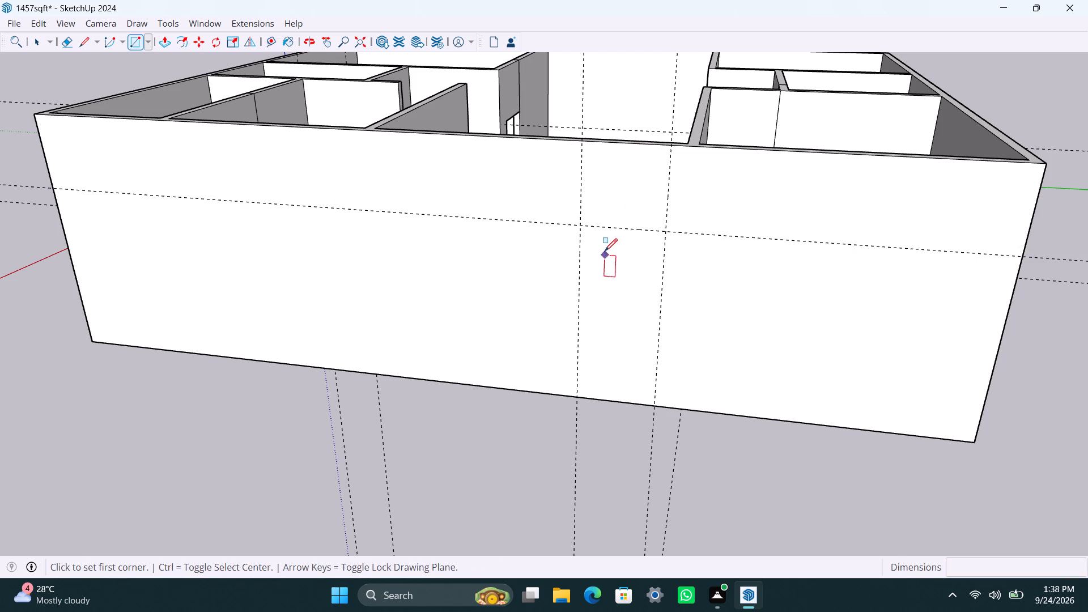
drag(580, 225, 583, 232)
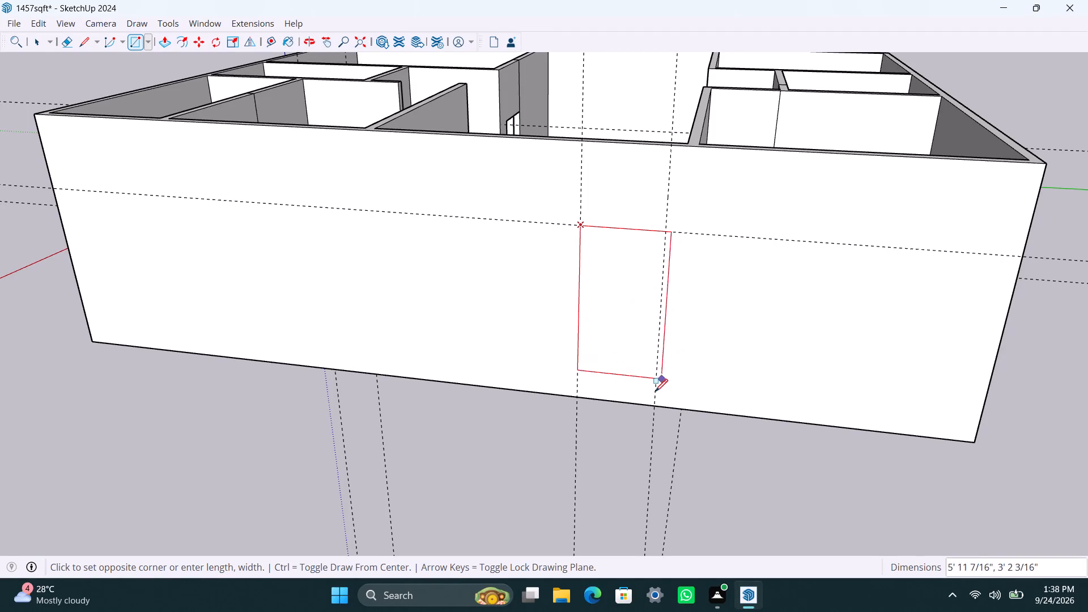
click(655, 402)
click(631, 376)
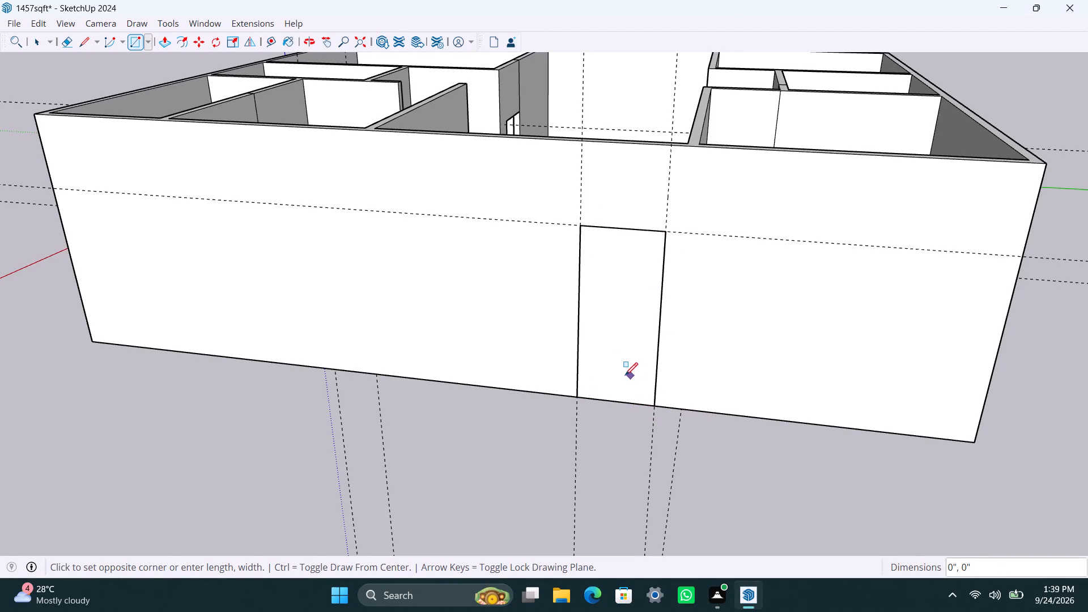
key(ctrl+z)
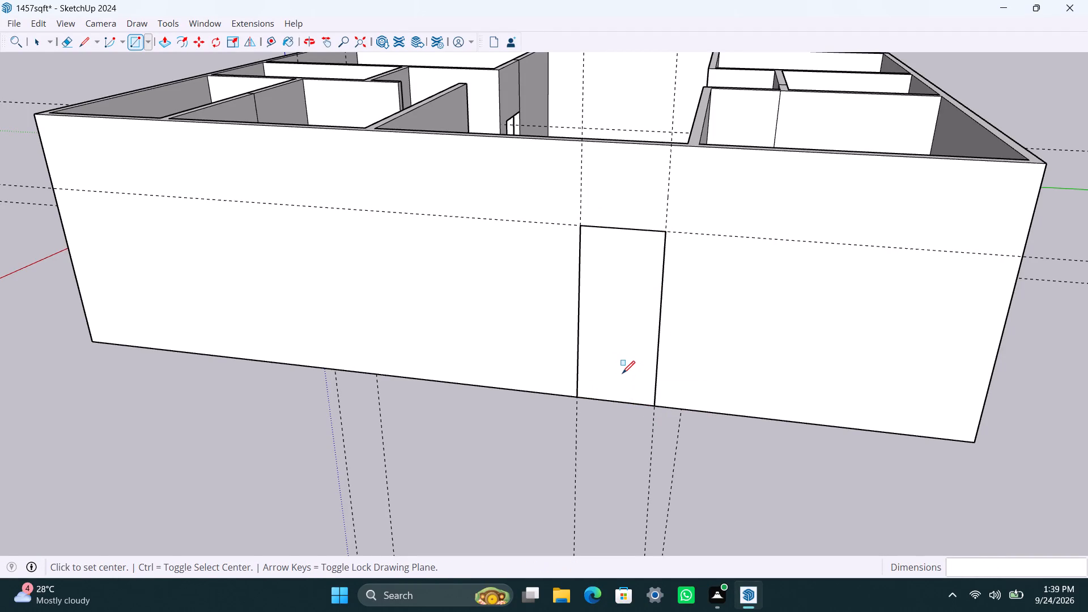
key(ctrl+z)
Inside the wall group, draw a 3' by 7' door rectangle between the guides down to the outer wall's base.
key(space)
double_click(625, 368)
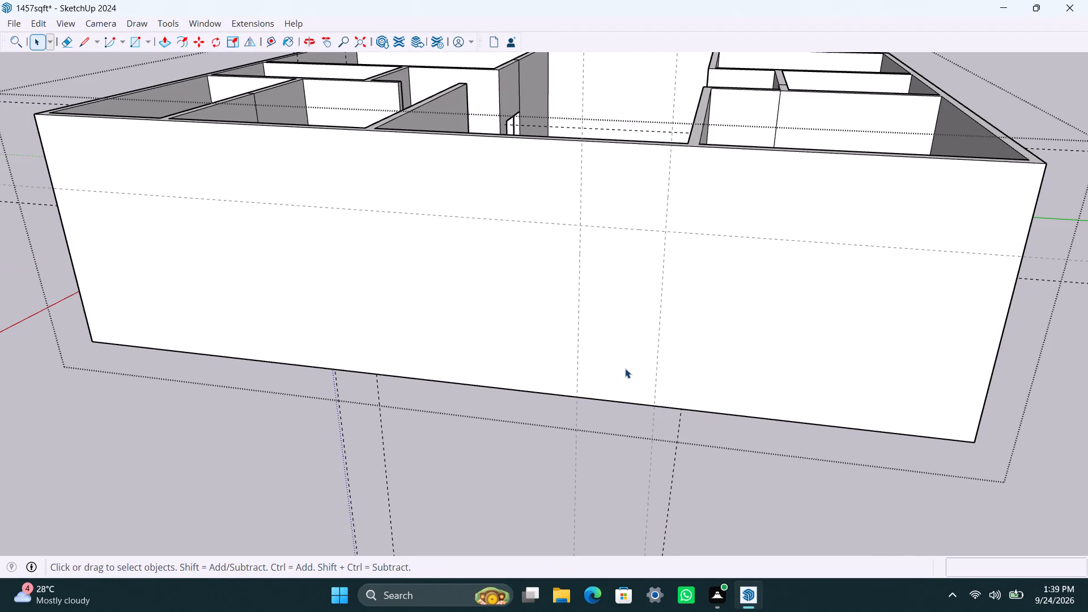
key(r)
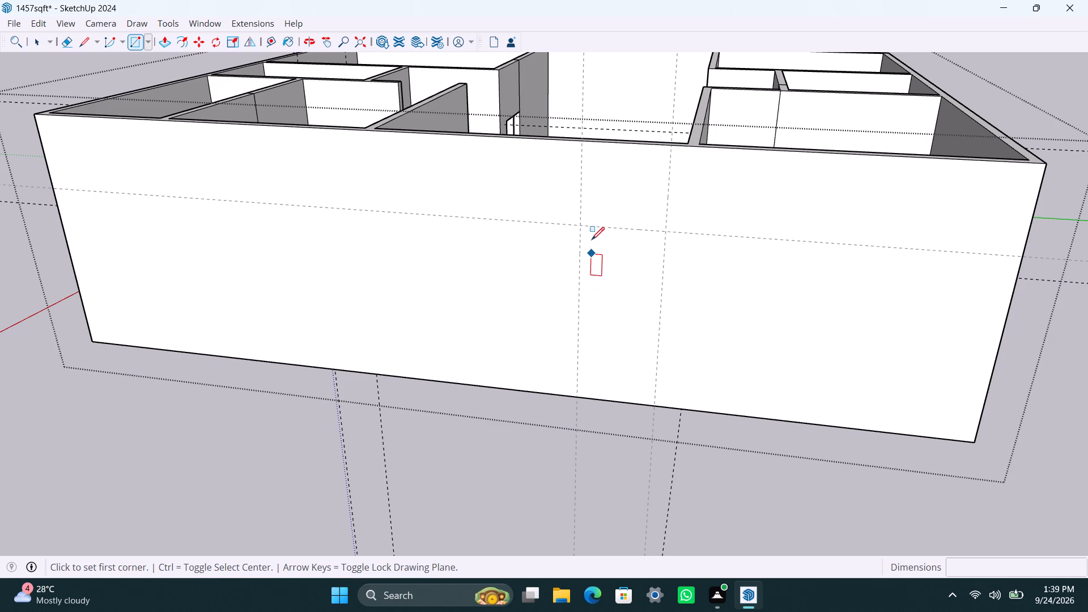
click(581, 227)
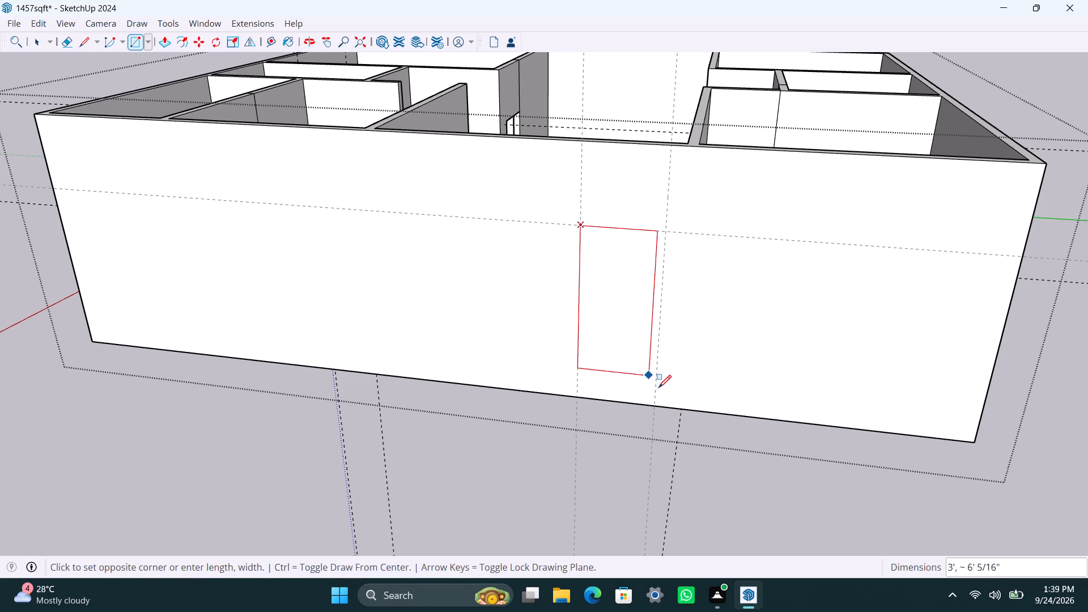
click(656, 402)
Push the door rectangle through the wall's thickness and delete the leftover edge at the threshold to open the main entrance.
key(space)
click(626, 358)
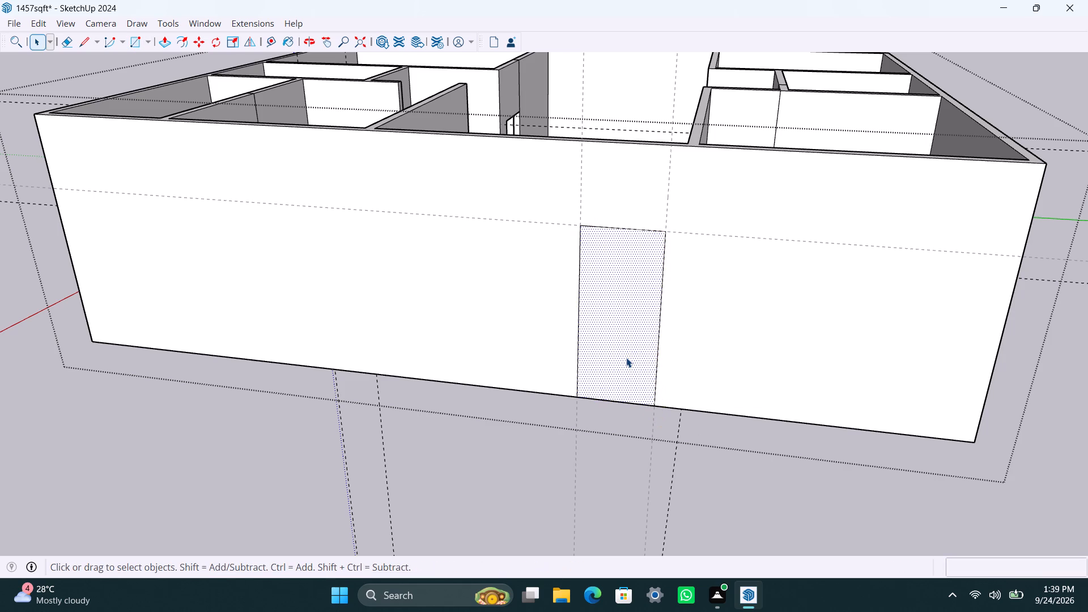
key(p)
drag(620, 356, 625, 338)
key(space)
click(611, 394)
click(611, 399)
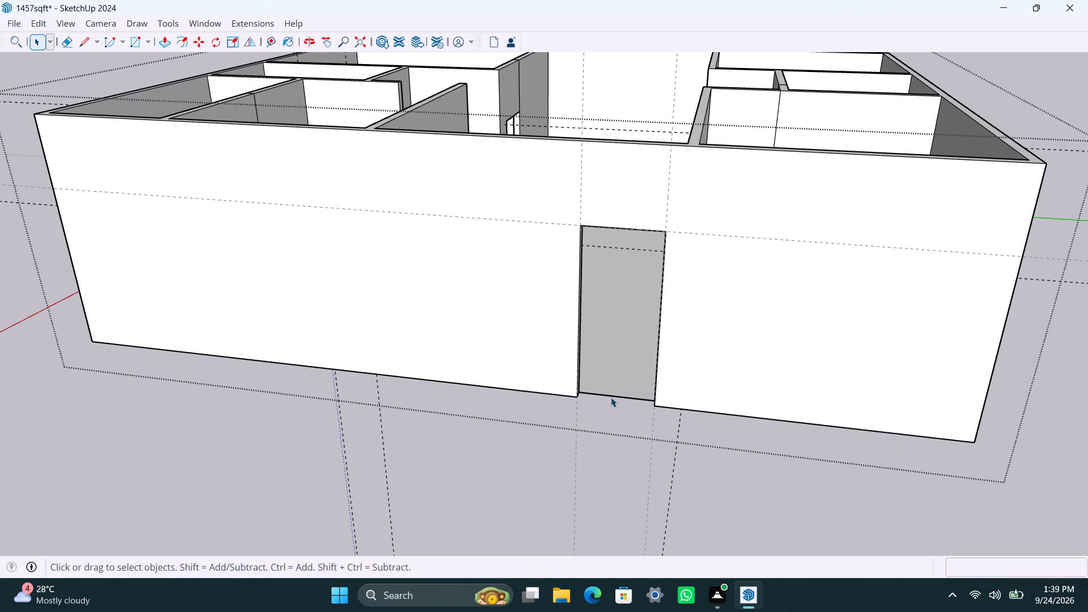
click(611, 397)
key(Delete)
Save the model and leave the wall group's editing.
scroll(611, 397, down, 8)
middle_drag(596, 425, 687, 444)
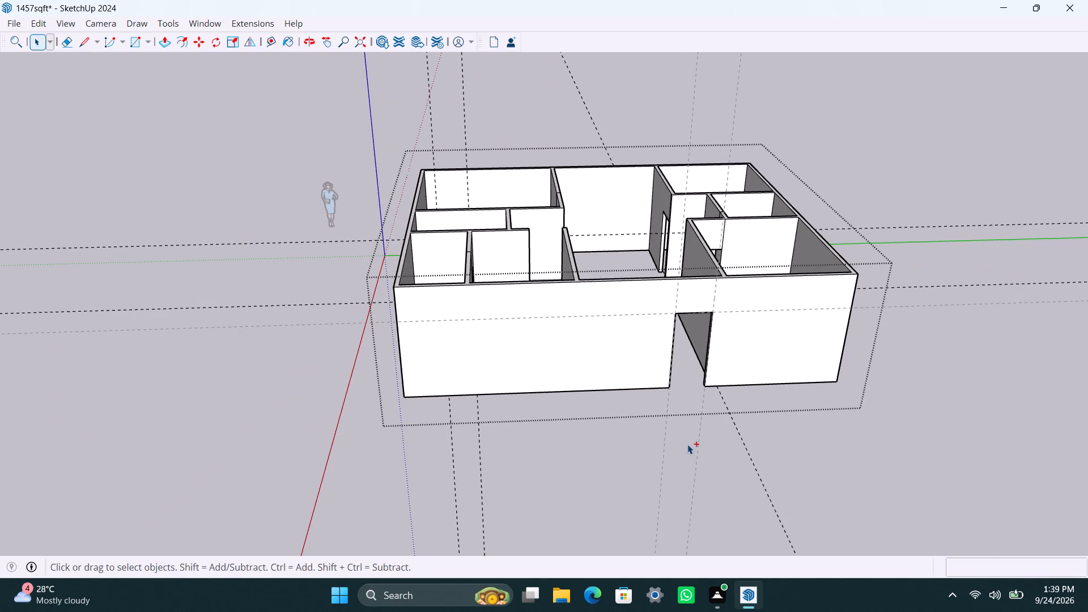
key(ctrl+s)
key(space)
click(793, 468)
scroll(721, 454, down, 4)
click(792, 418)
Delete all guides in the model.
scroll(667, 382, up, 2)
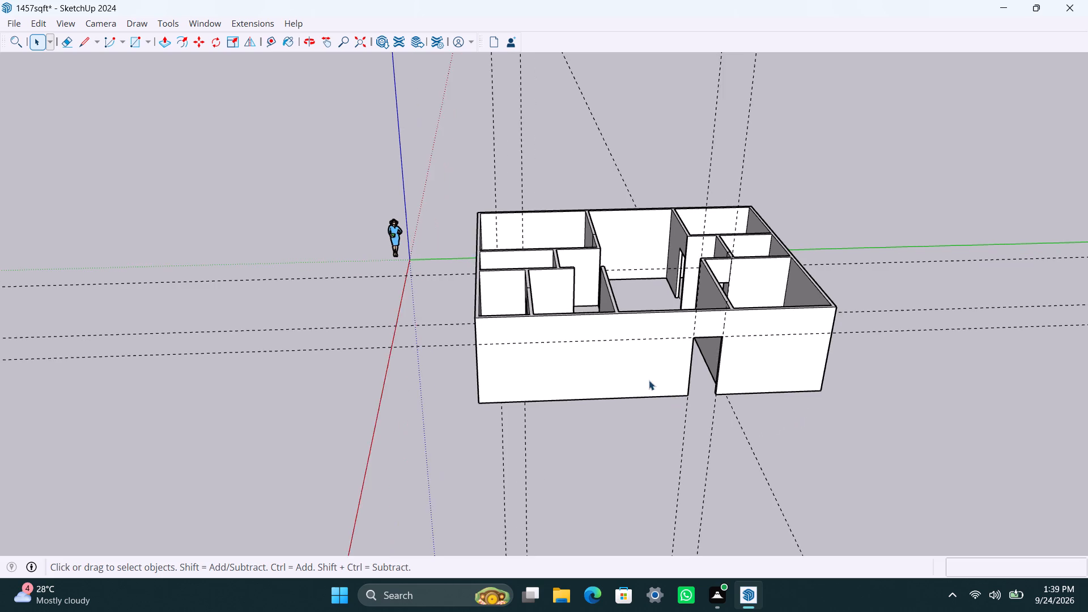
middle_drag(660, 382, 1087, 467)
scroll(636, 258, up, 3)
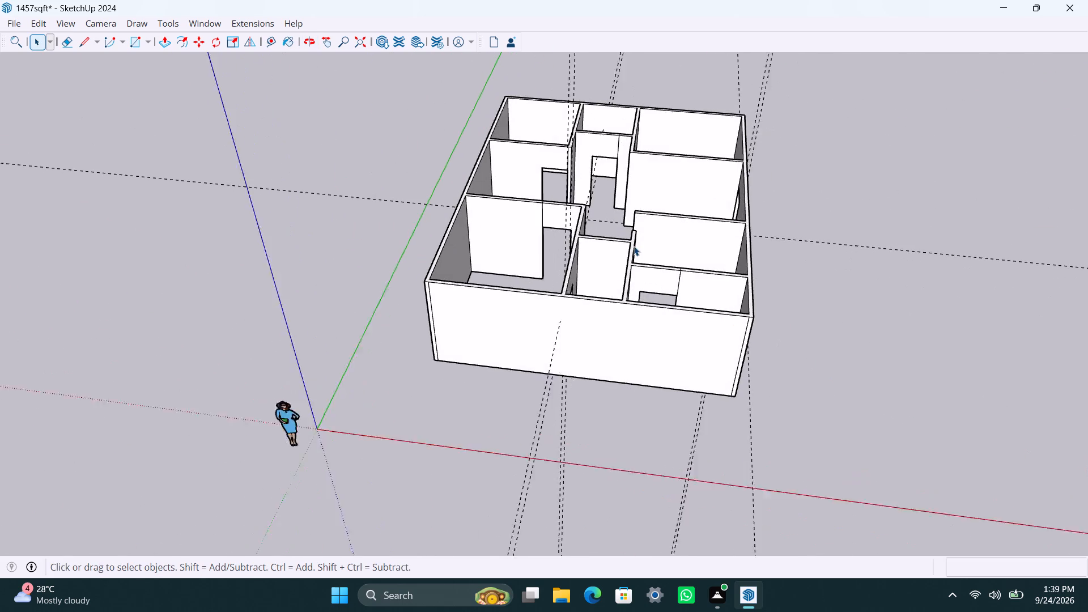
middle_drag(556, 294, 594, 379)
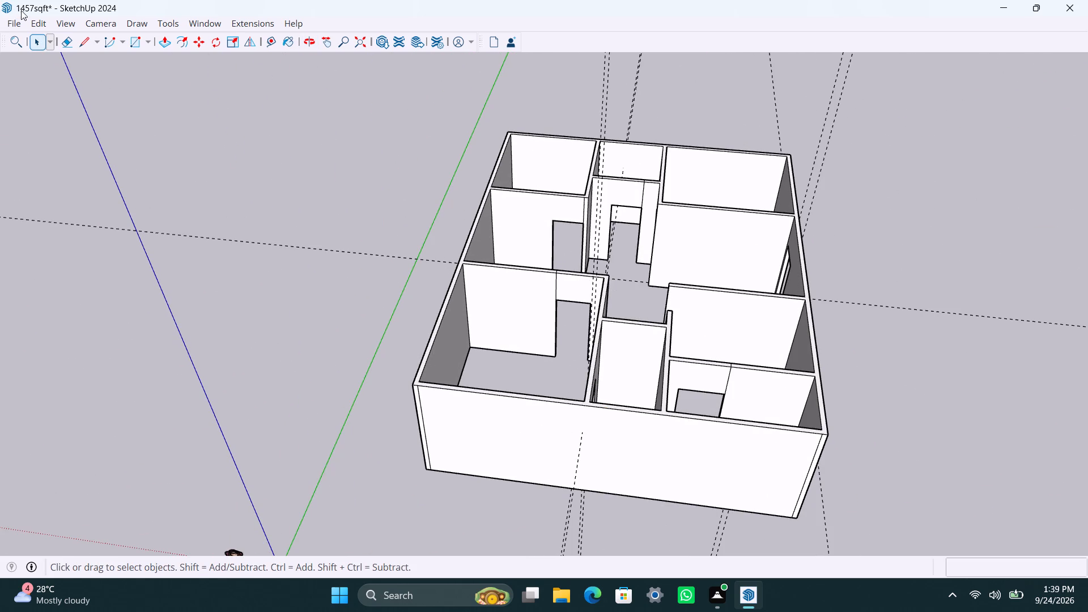
drag(35, 23, 37, 30)
click(100, 161)
Run FixIt 101 twice on the wall group to clean up its surplus edges and faces.
click(566, 288)
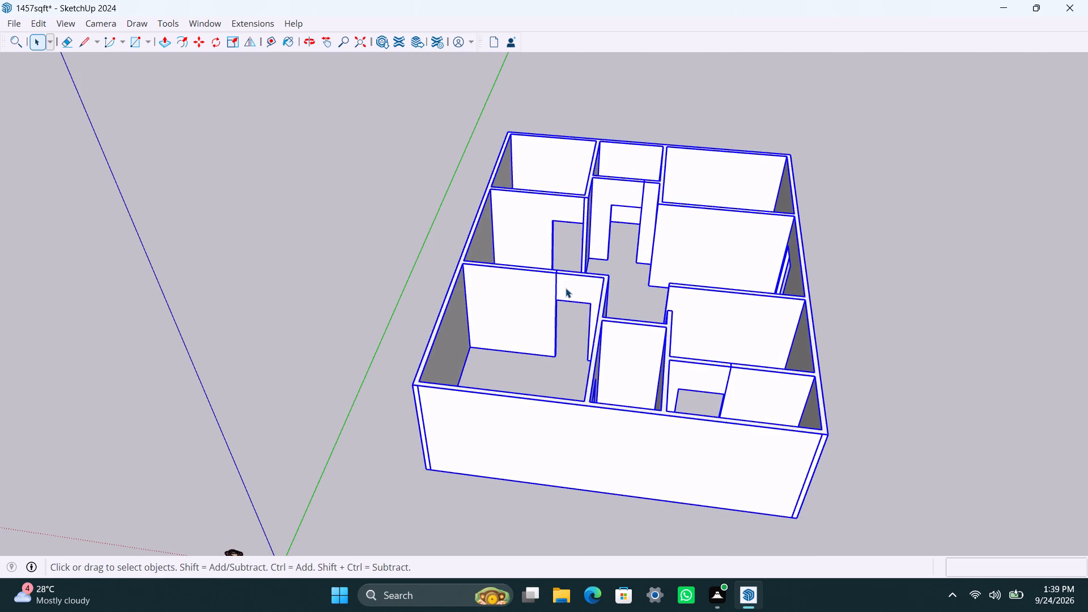
right_click(565, 288)
click(613, 339)
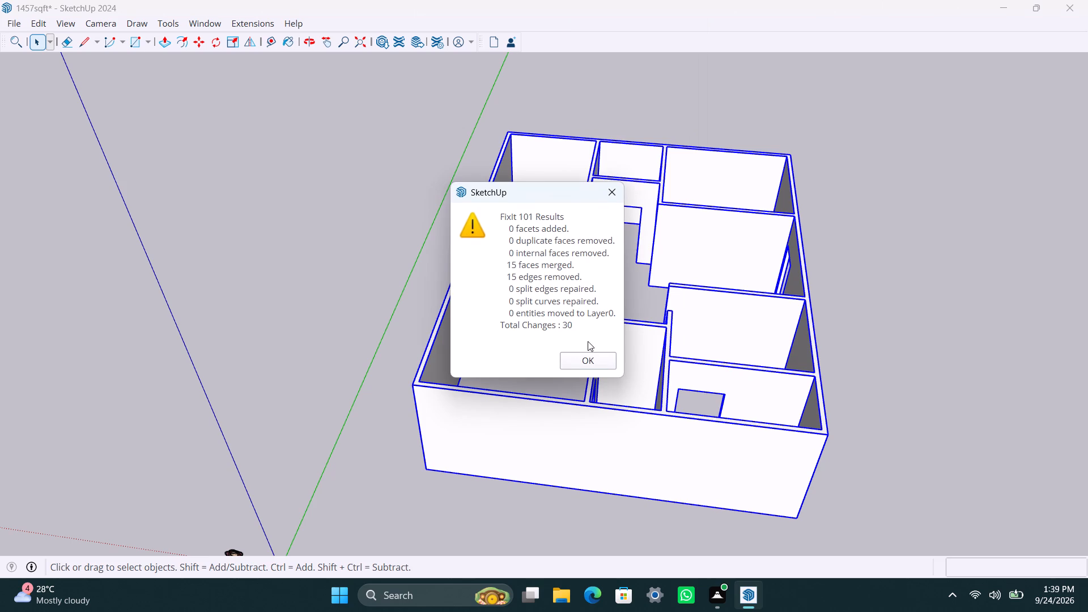
click(586, 359)
right_click(576, 299)
click(598, 327)
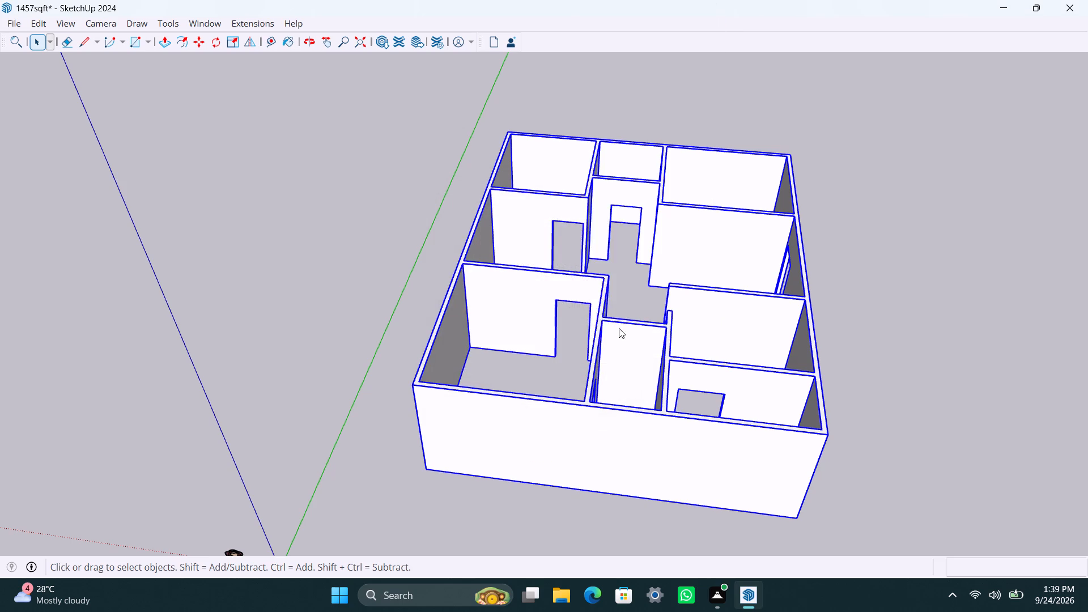
click(591, 353)
click(840, 339)
Inside the wall group, draw a 3' by 7' rectangle filling the main entrance opening.
scroll(736, 347, down, 3)
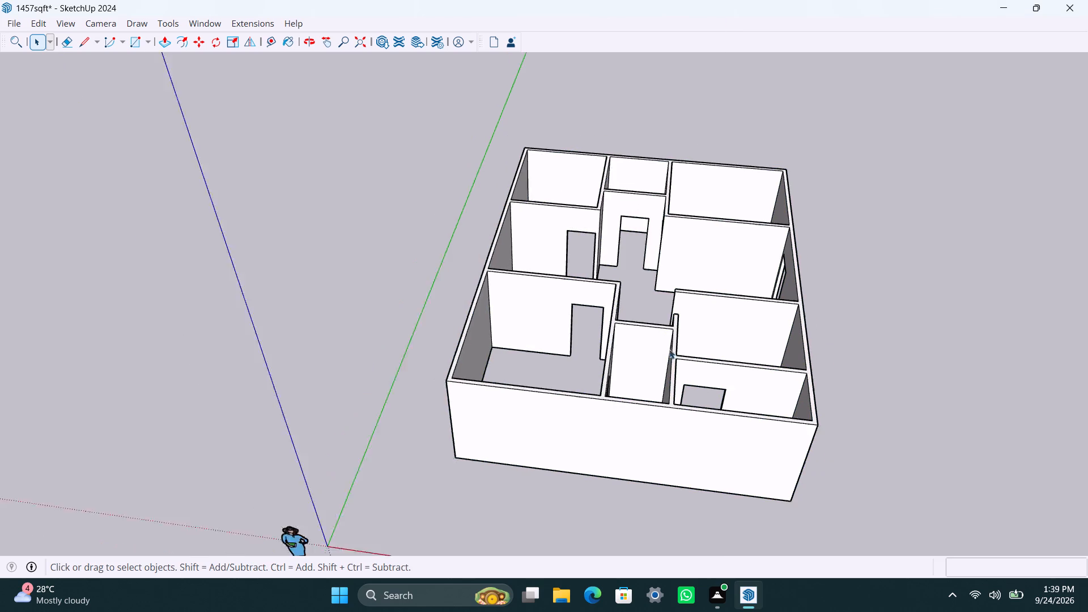
scroll(640, 380, up, 3)
scroll(767, 364, up, 3)
middle_drag(816, 418, 354, 362)
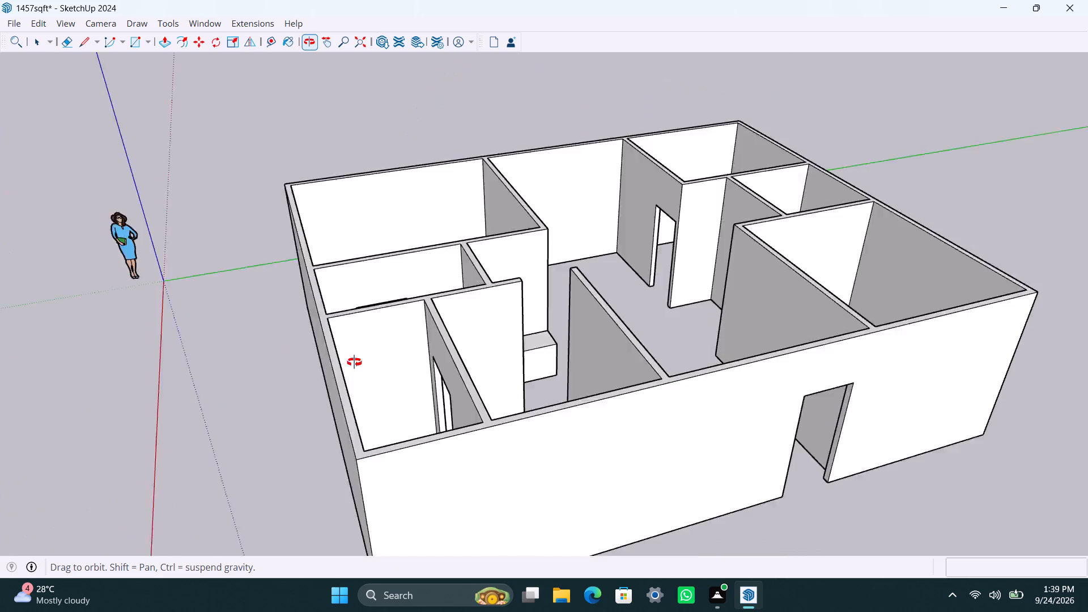
middle_drag(354, 362, 179, 348)
scroll(542, 441, up, 2)
middle_drag(580, 453, 725, 398)
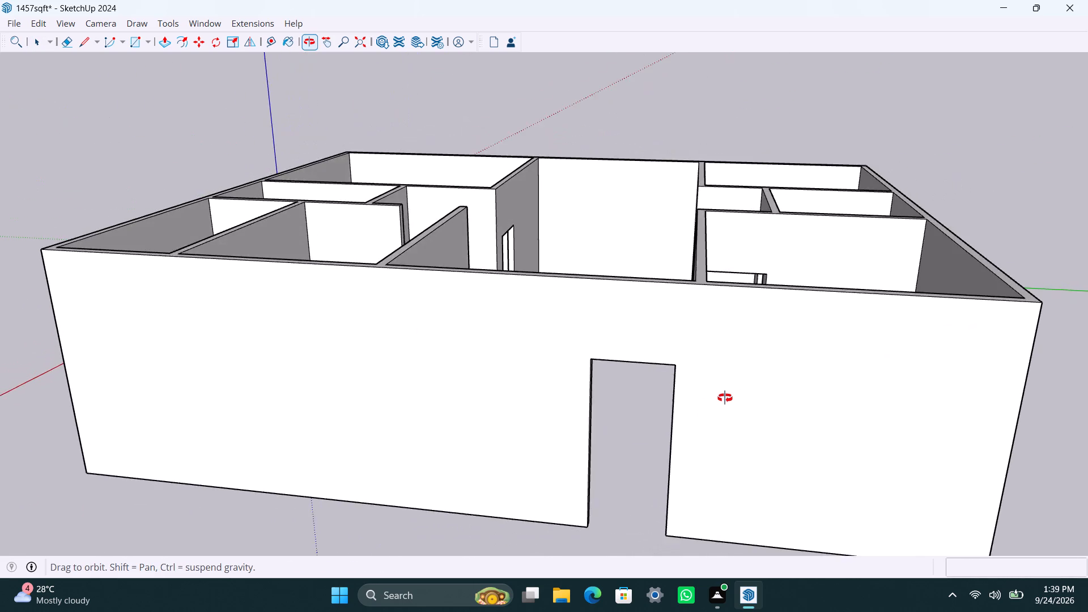
middle_drag(725, 398, 734, 394)
scroll(654, 412, down, 1)
middle_drag(652, 415, 654, 406)
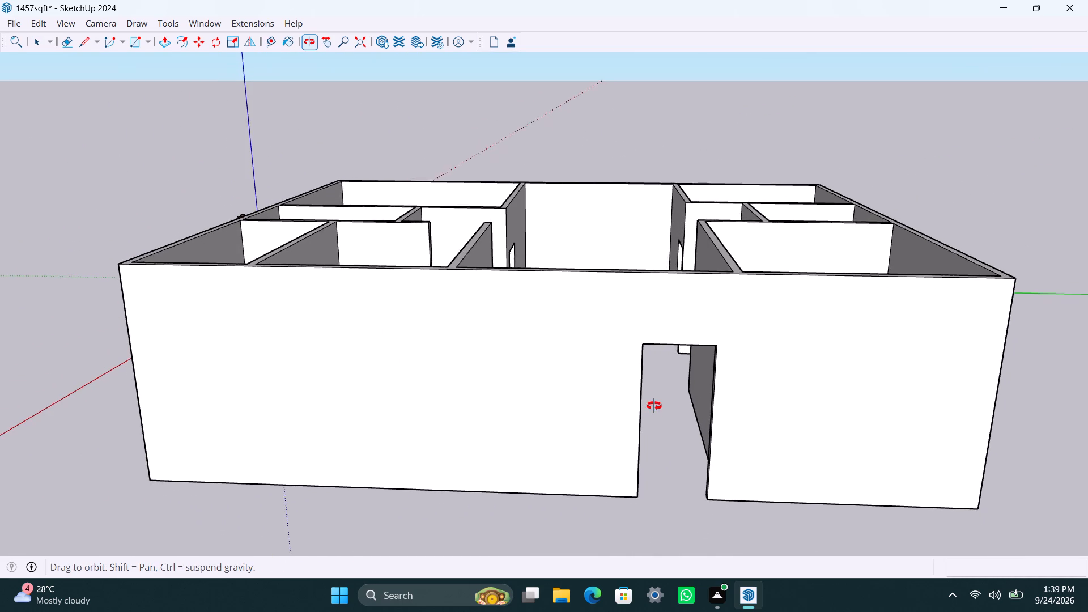
middle_drag(654, 406, 665, 398)
key(r)
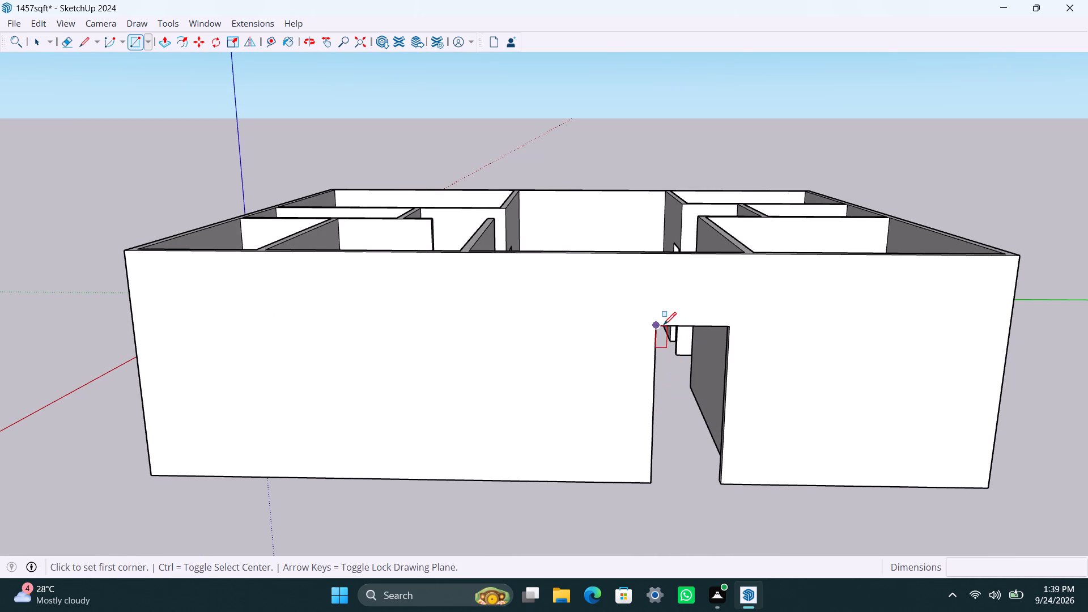
key(space)
key(space)
double_click(634, 331)
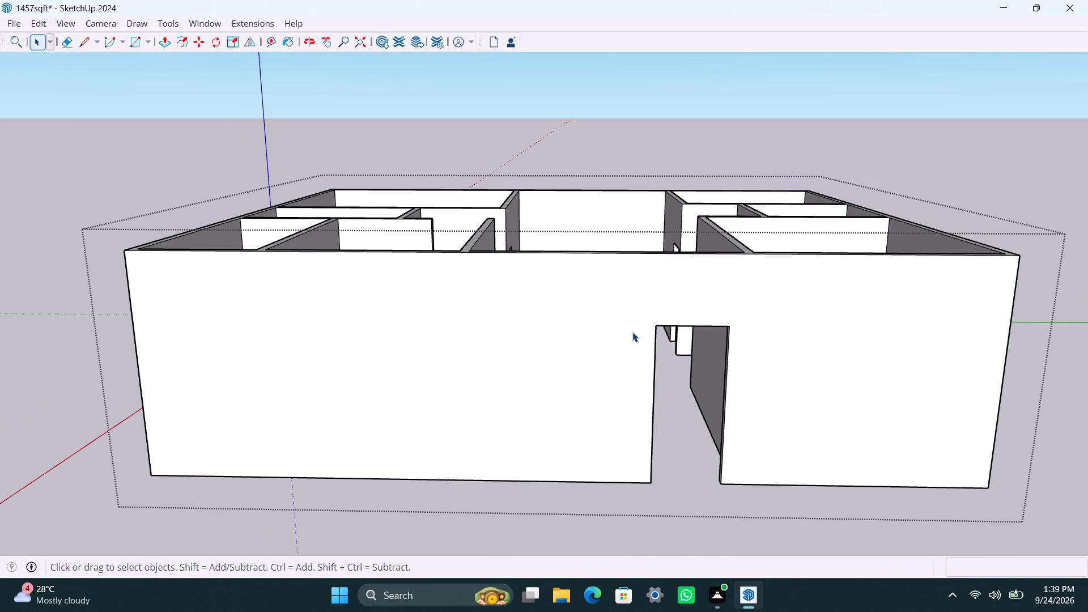
key(r)
drag(657, 325, 657, 337)
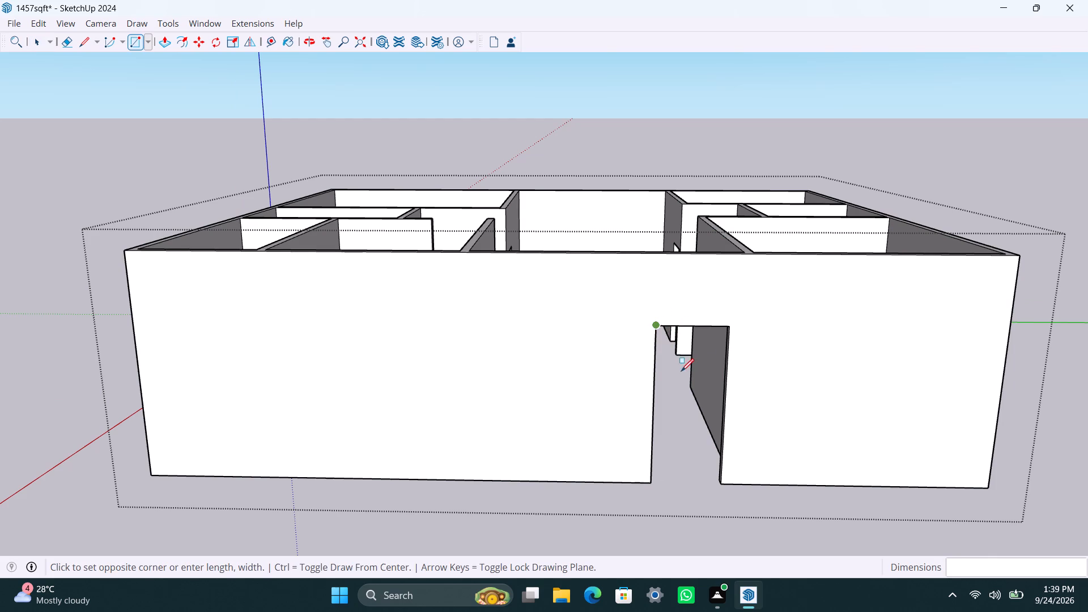
click(724, 481)
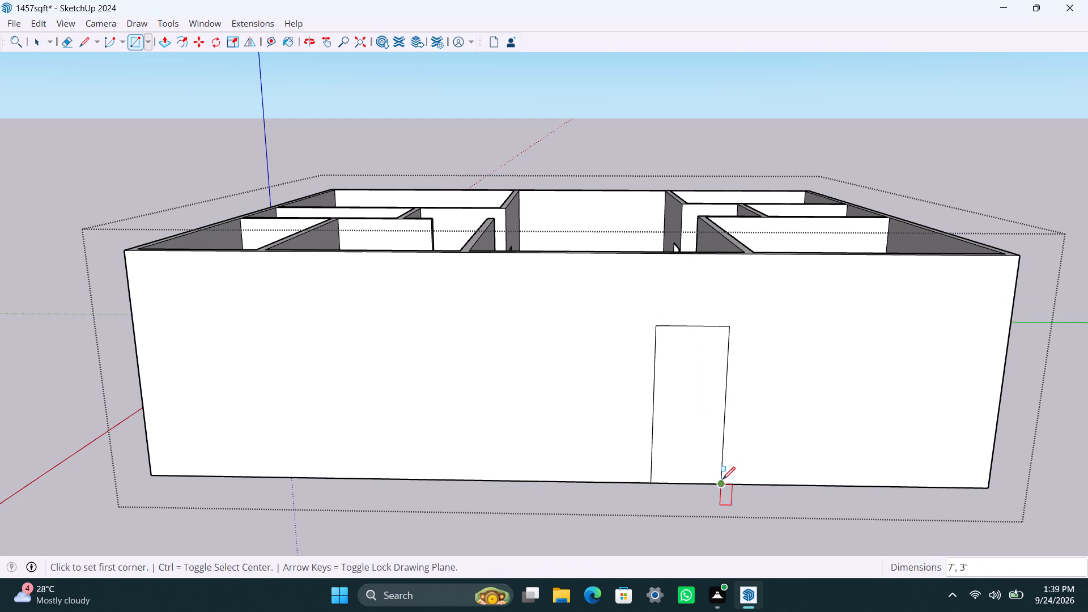
Make the entrance rectangle's face and edges a group.
key(space)
double_click(699, 439)
right_click(698, 440)
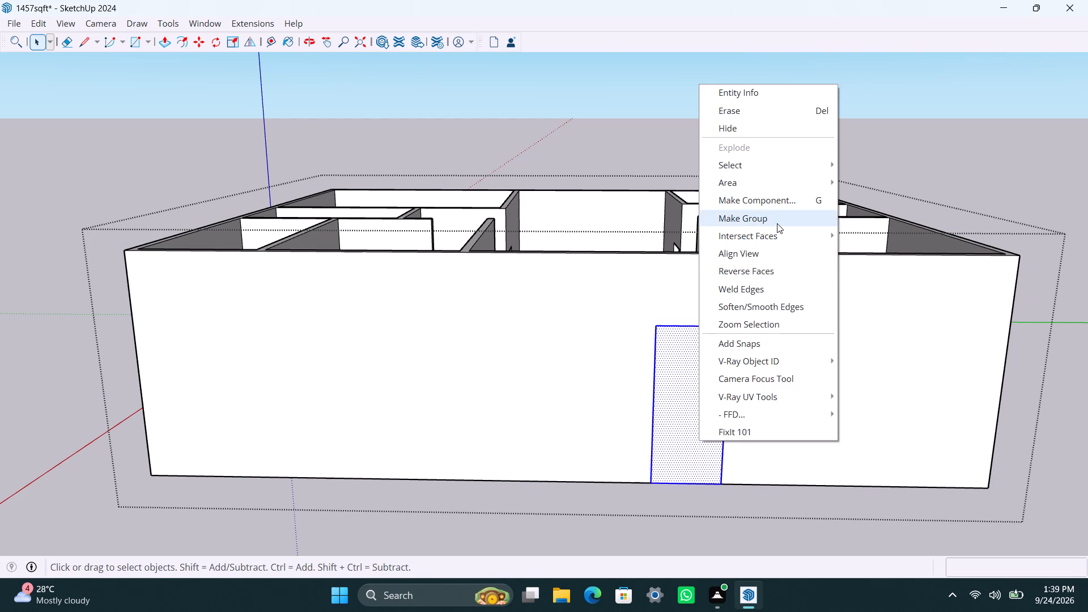
click(777, 223)
Inside the new door group, offset the face 2" inward and delete the inner face, leaving a frame.
triple_click(674, 375)
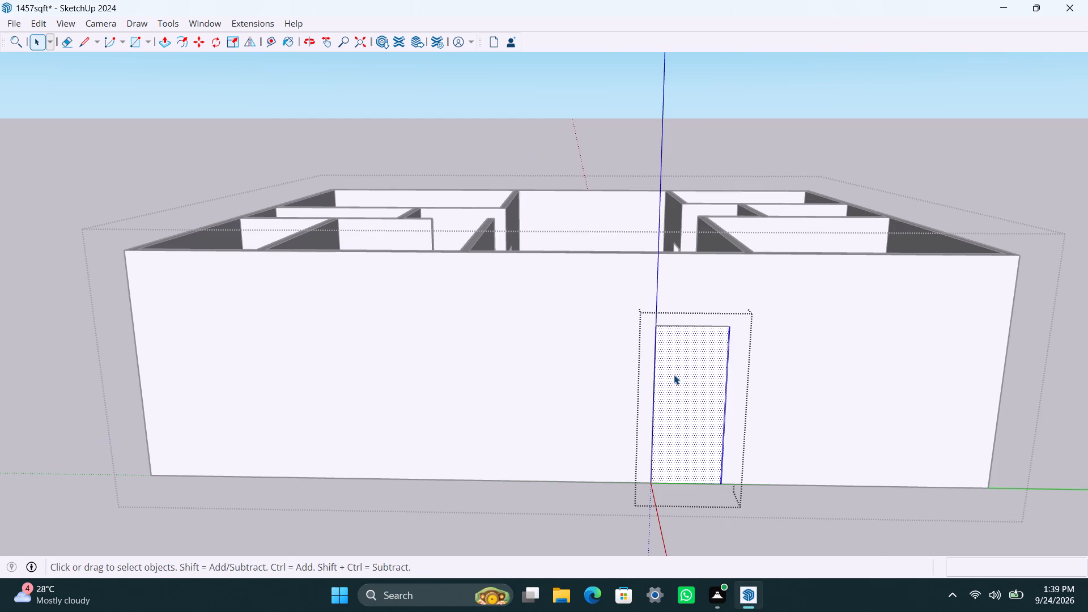
key(f)
click(662, 358)
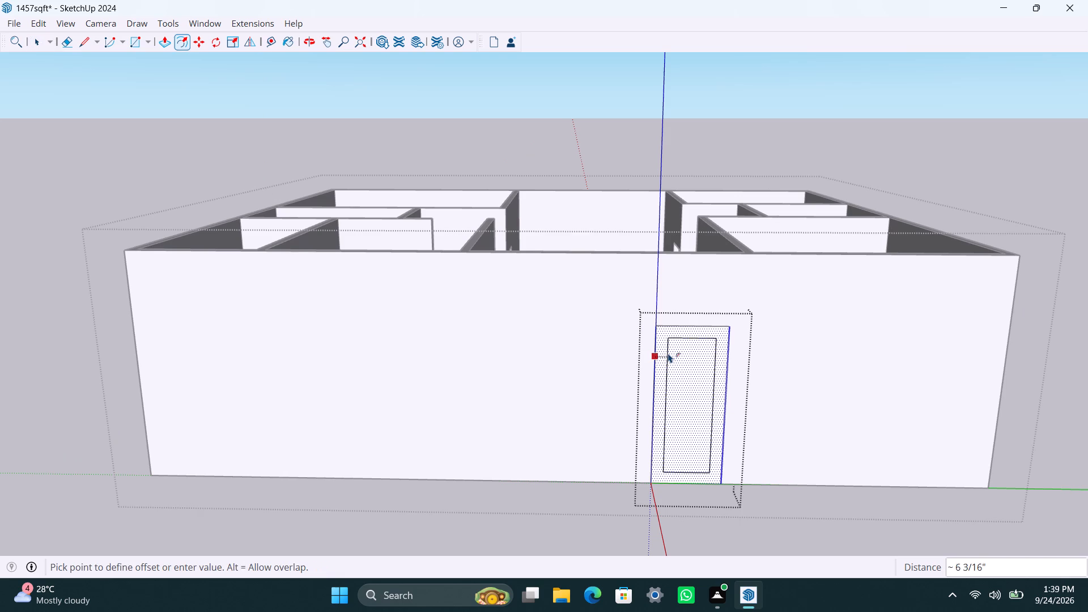
text(2")
key(Return)
key(space)
click(691, 383)
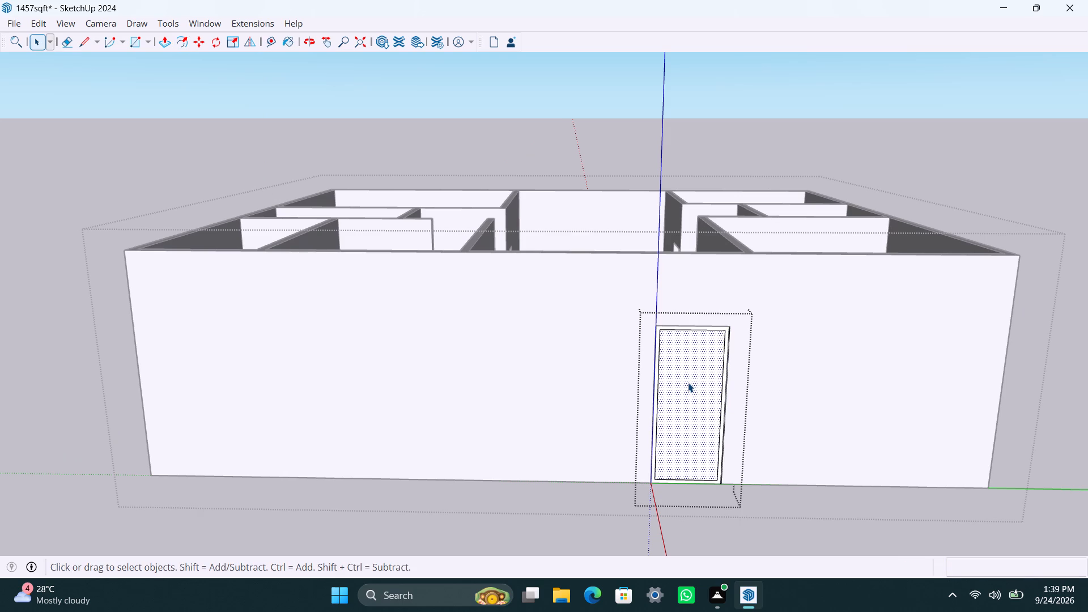
key(Delete)
Push/Pull the door frame face 2.5".
scroll(636, 472, up, 5)
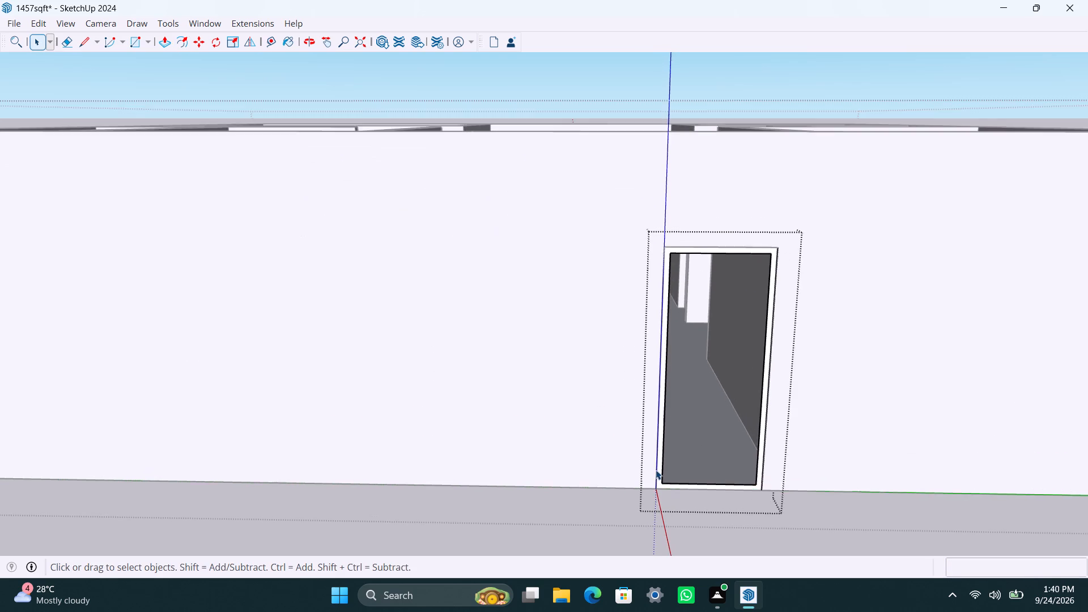
scroll(656, 470, up, 6)
click(664, 456)
key(p)
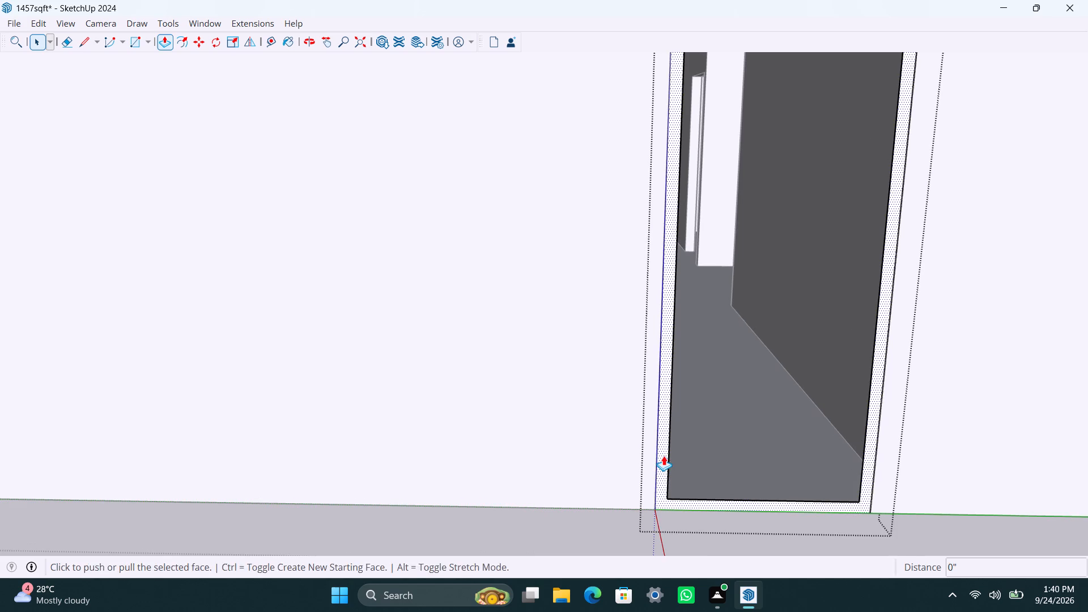
drag(664, 455, 670, 445)
text(2.5")
key(Return)
key(space)
Draw a door panel rectangle spanning the inner corners of the entrance frame.
scroll(665, 329, up, 1)
scroll(663, 329, down, 7)
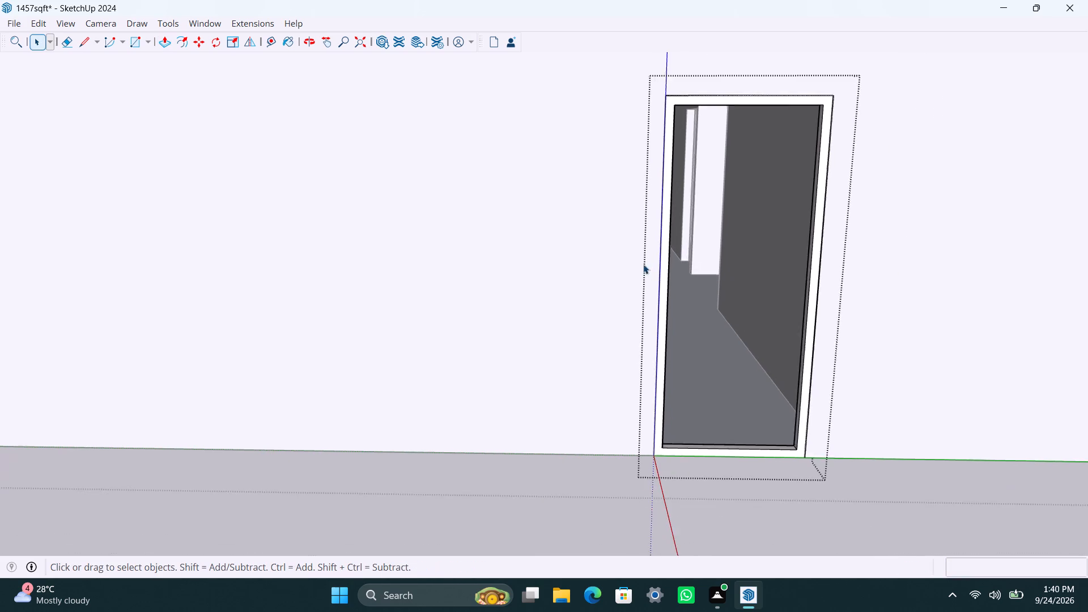
scroll(643, 264, down, 5)
middle_drag(642, 307, 564, 356)
key(r)
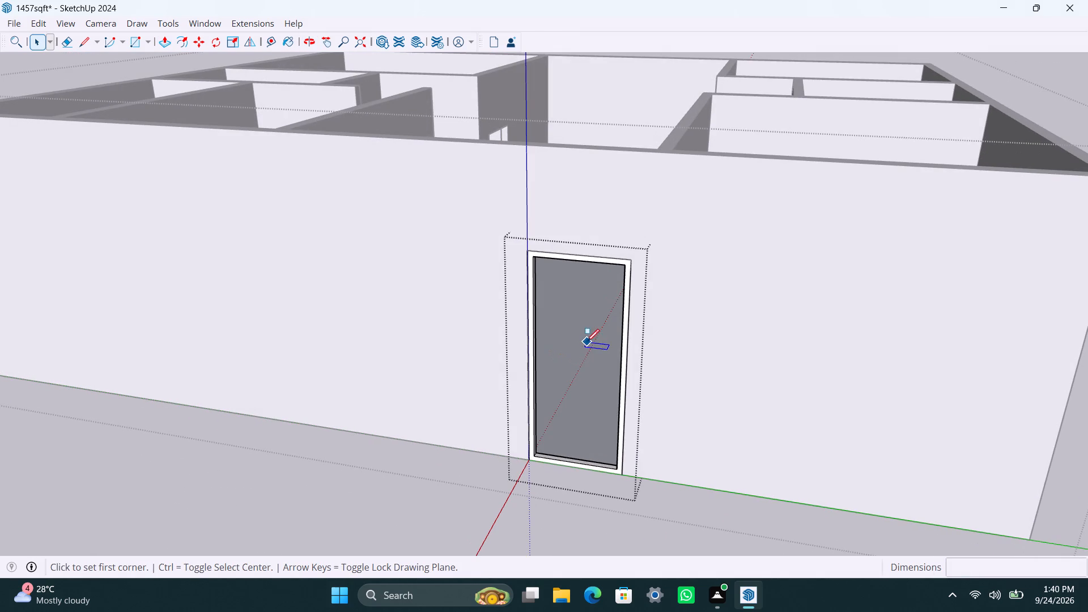
drag(538, 255, 538, 264)
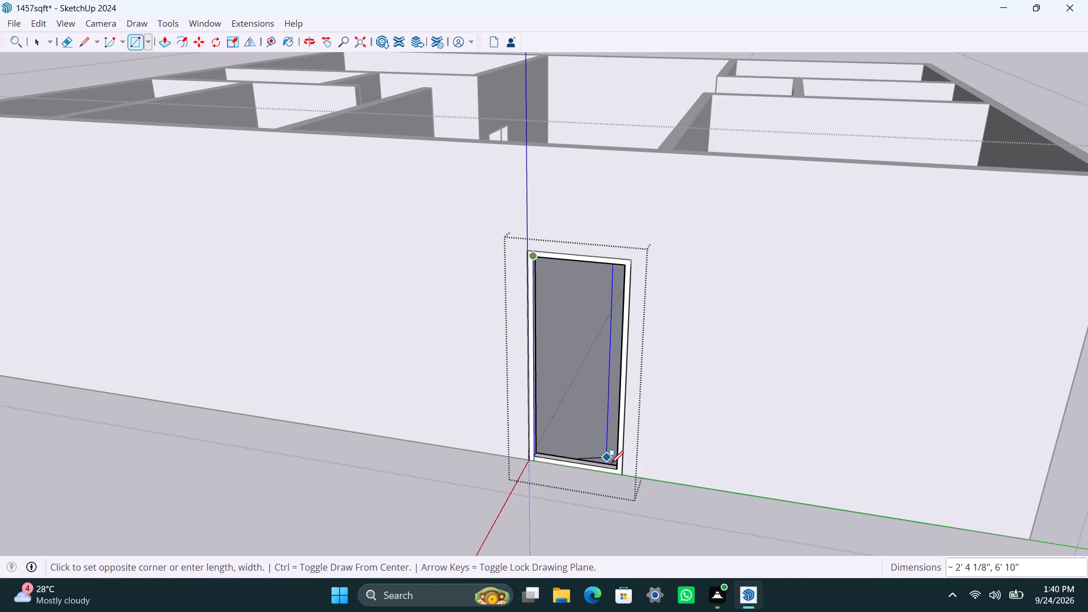
click(619, 464)
Make the door panel's face and edges a separate group within the frame group.
key(space)
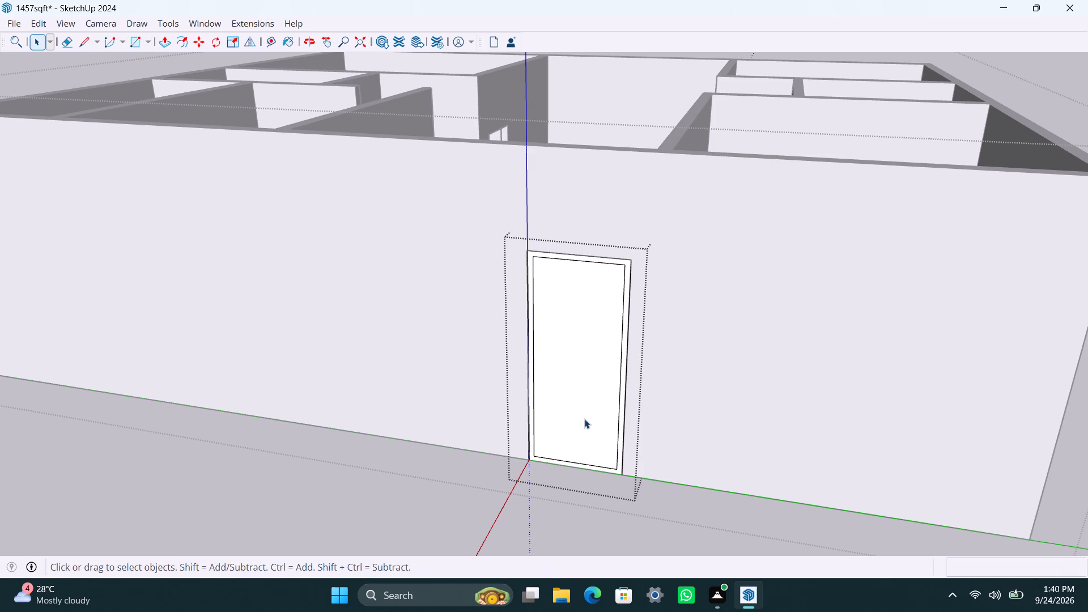
double_click(584, 417)
right_click(584, 416)
click(667, 218)
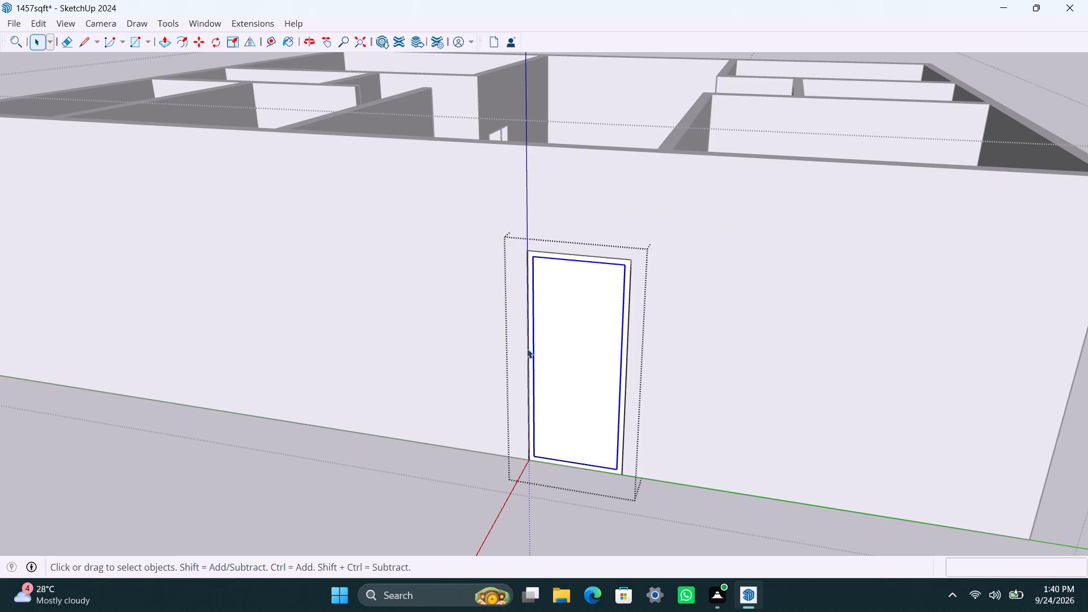
Inside the panel group, Push/Pull the door panel face 18 mm.
triple_click(593, 344)
key(p)
drag(591, 344, 589, 332)
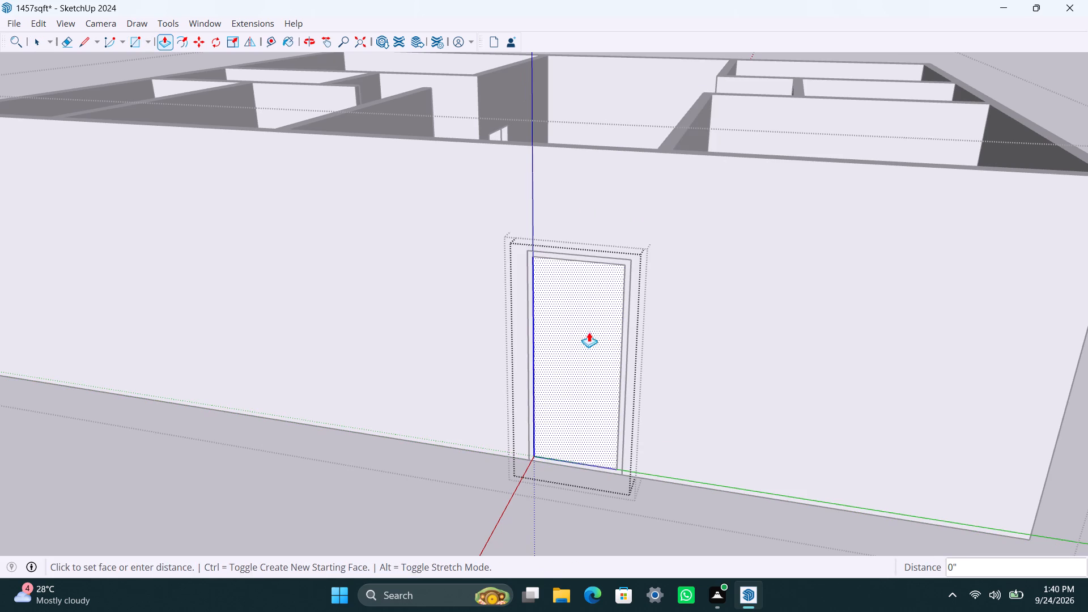
drag(589, 332, 589, 331)
text(18mm)
key(Return)
key(space)
Place a guide 4' below the door panel's top edge and another 6" in from its left vertical edge.
key(t)
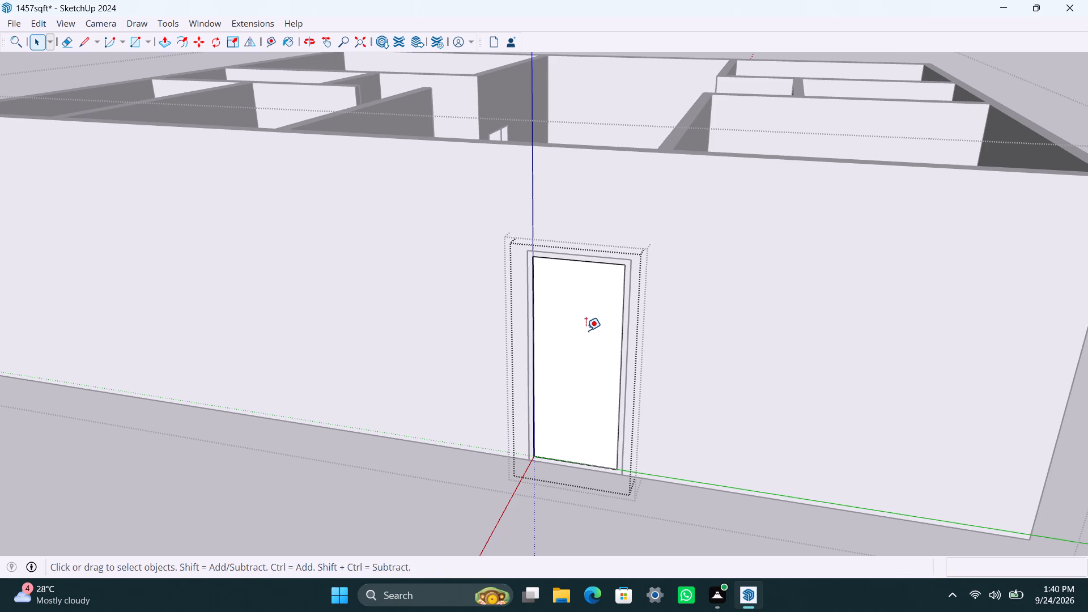
click(591, 262)
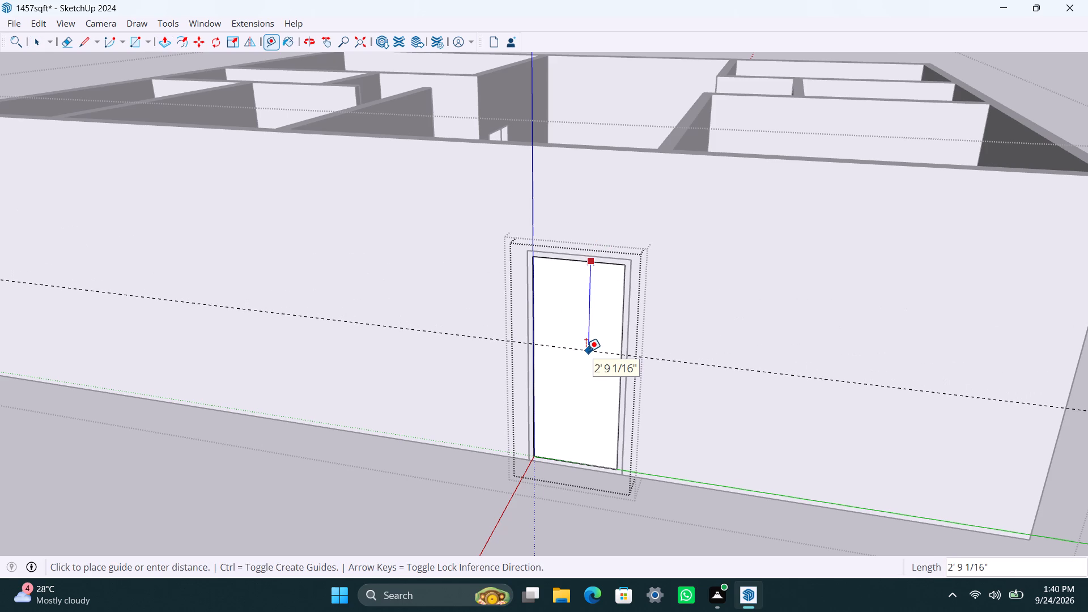
text(4')
key(Return)
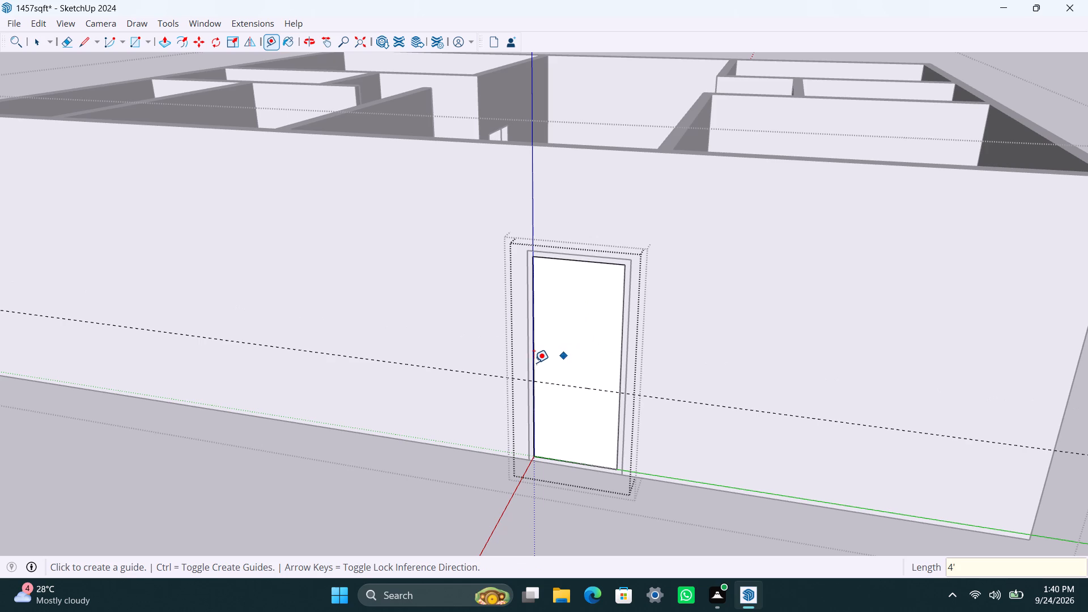
click(533, 360)
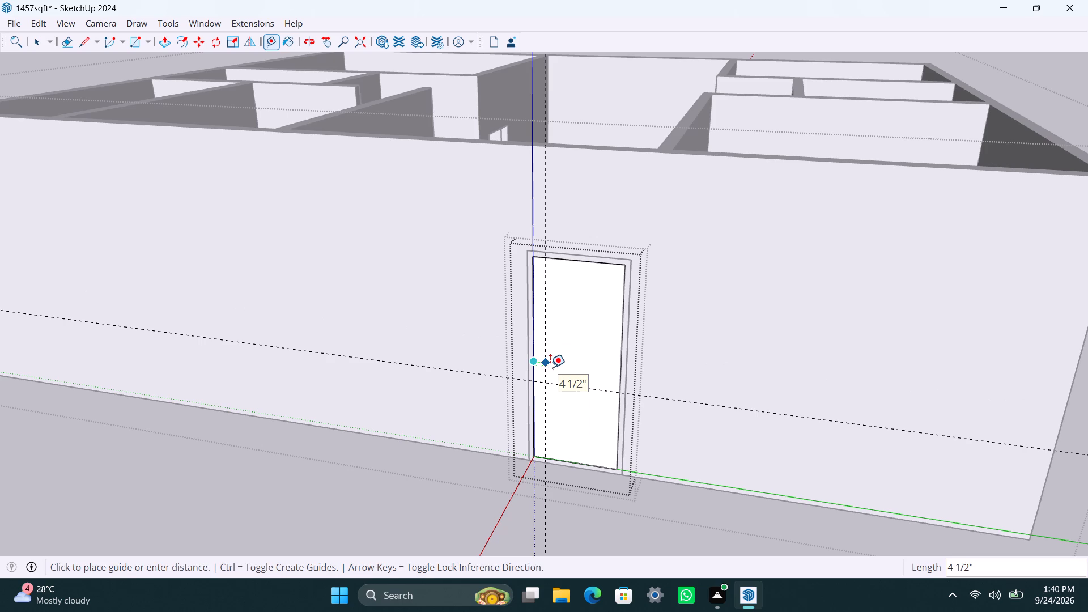
text(6")
key(Return)
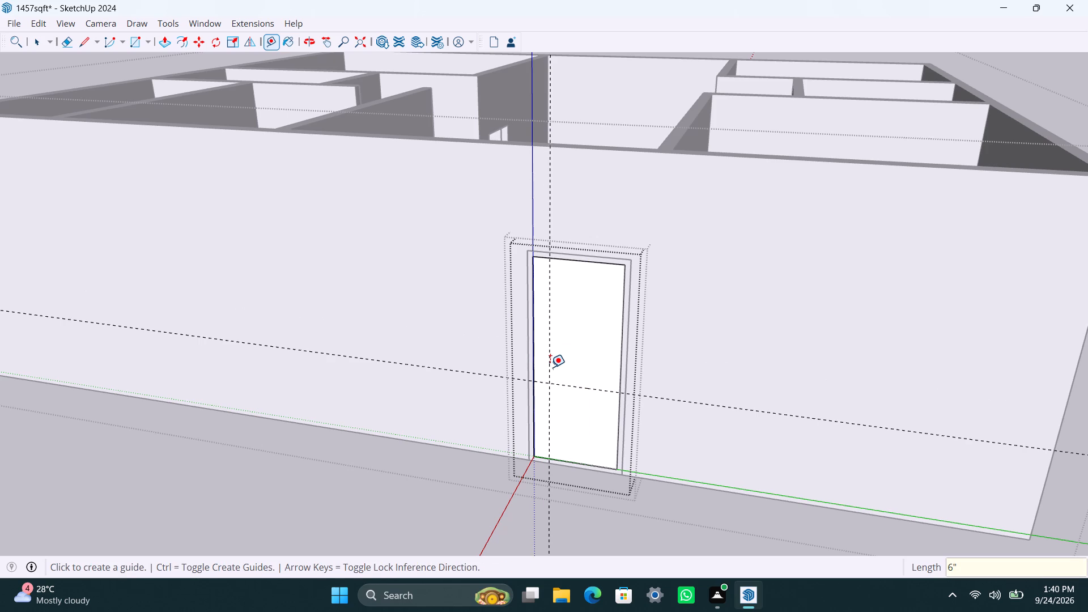
Add handle guides 1.5" further inward from the vertical guide and 8" above the horizontal guide on the door panel.
click(549, 365)
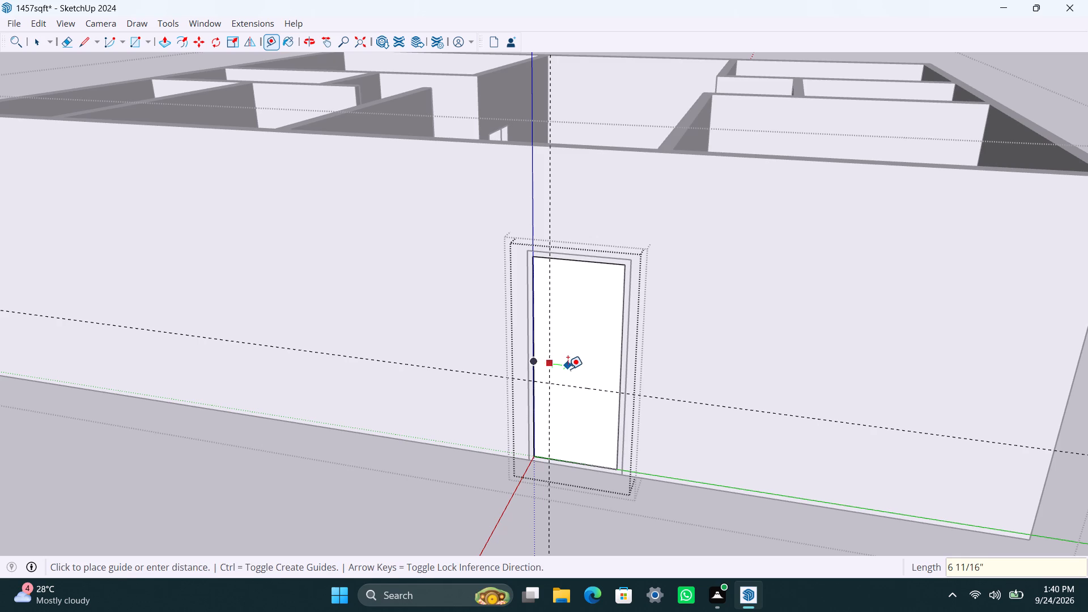
key(space)
text(t)
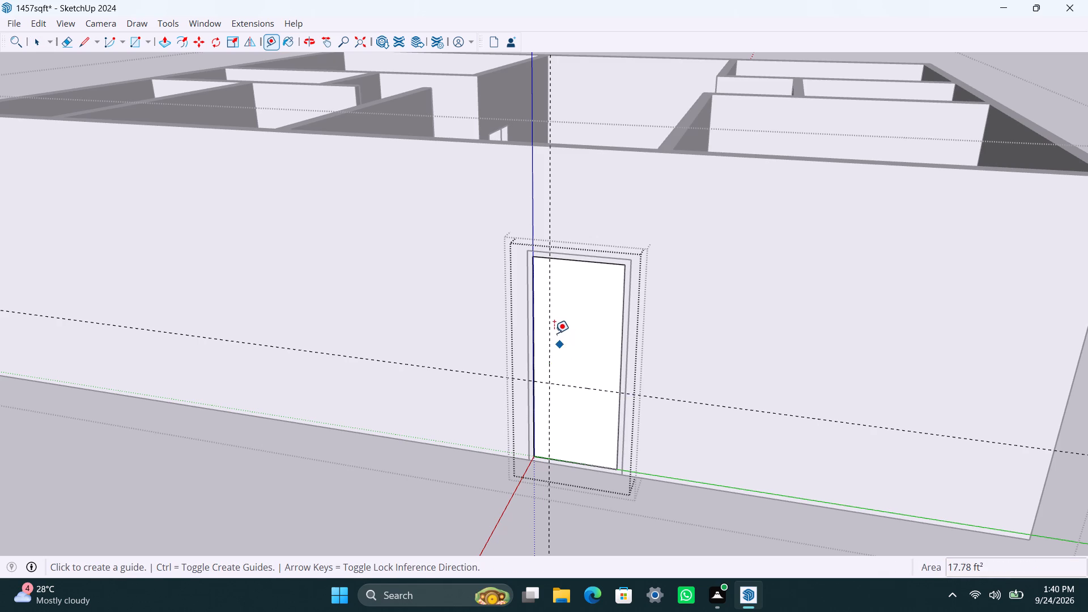
click(550, 328)
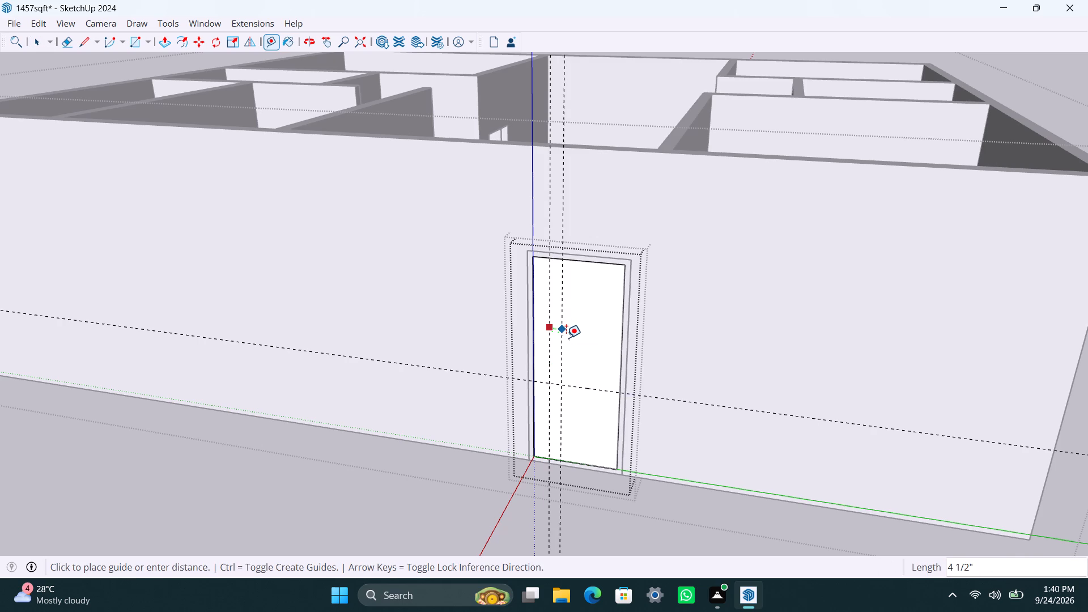
text(1.5")
key(Return)
scroll(589, 390, up, 5)
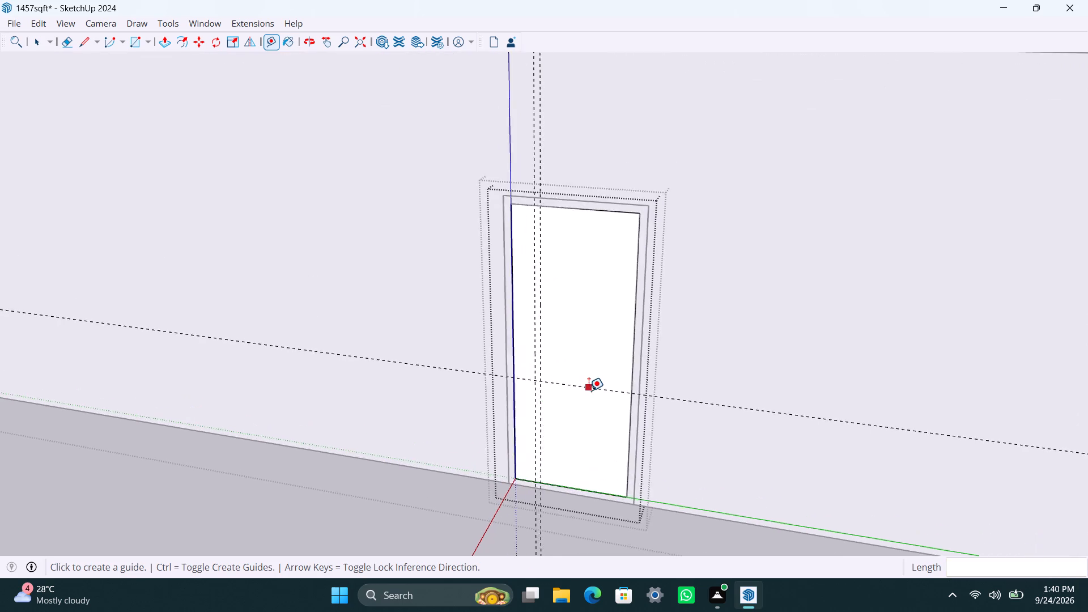
scroll(589, 390, up, 2)
middle_drag(571, 393, 637, 386)
scroll(603, 371, up, 5)
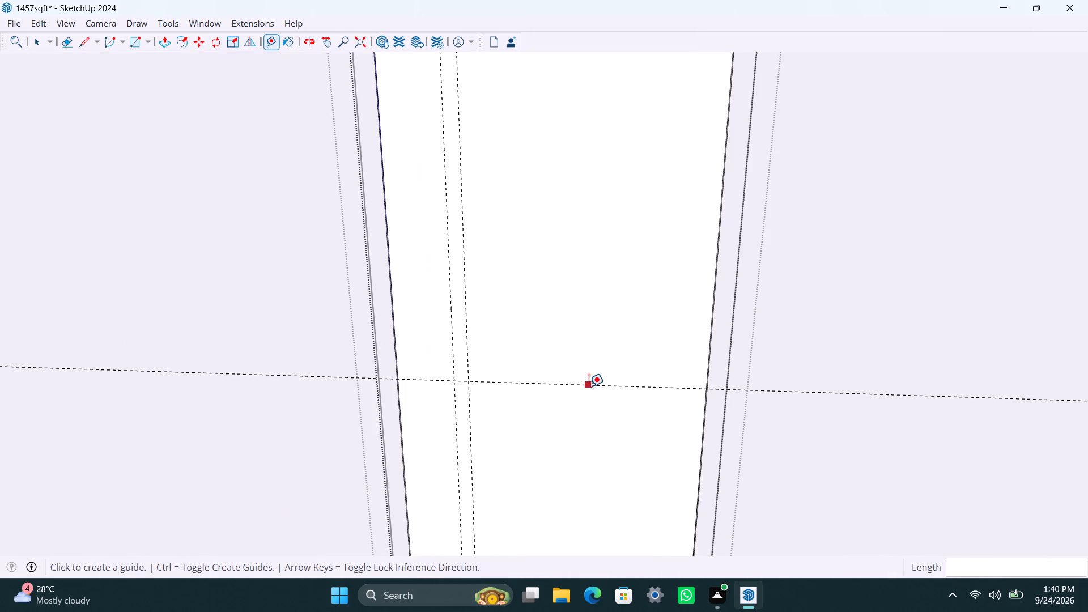
click(589, 386)
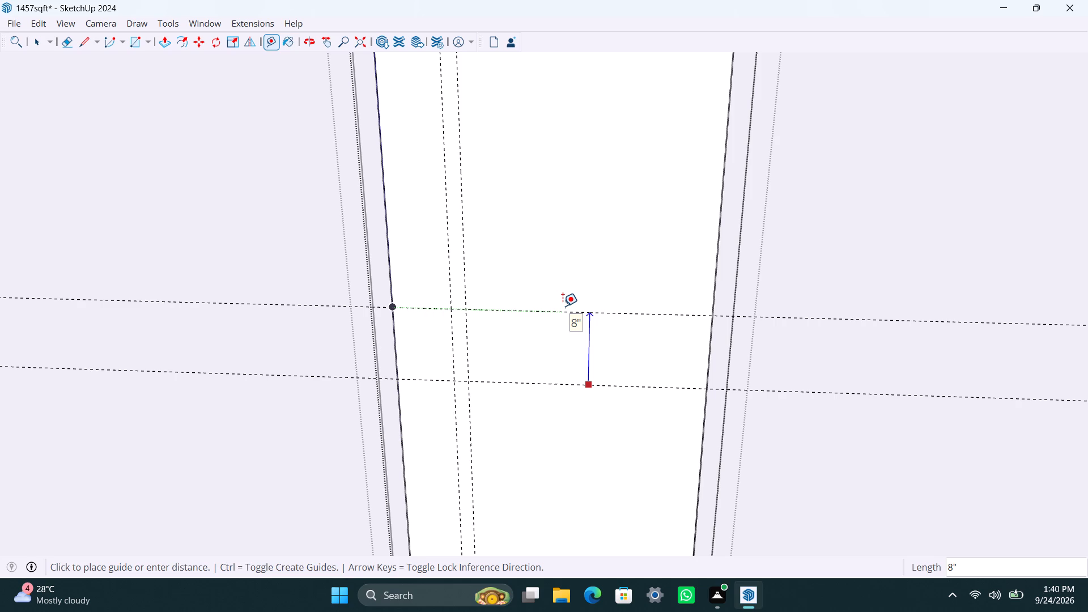
text(8")
key(Return)
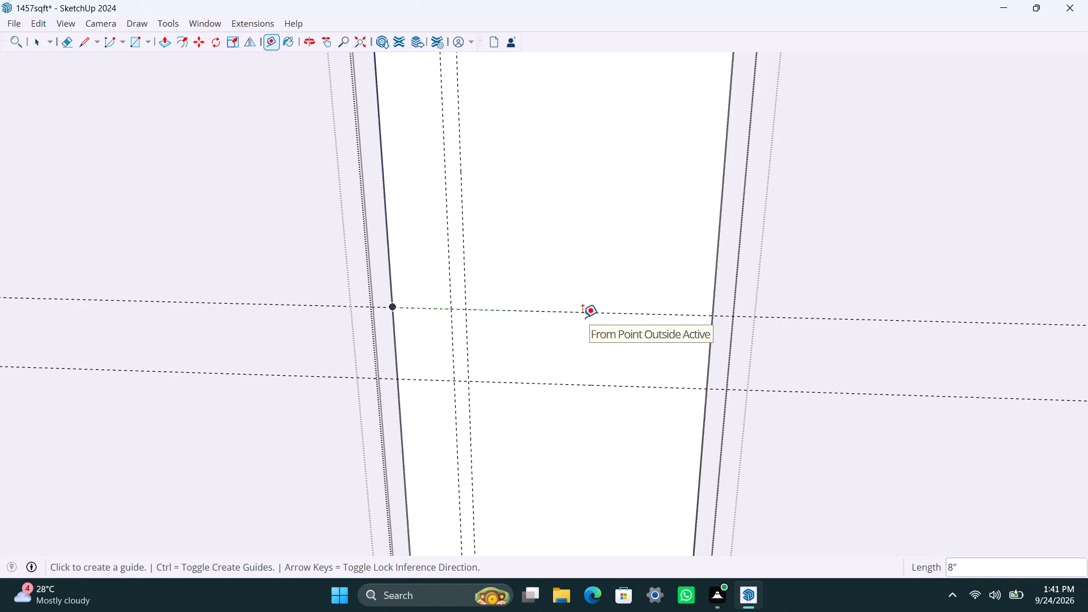
Draw an 8" by 1.5" handle rectangle on the door panel between the four guide intersections.
key(space)
key(r)
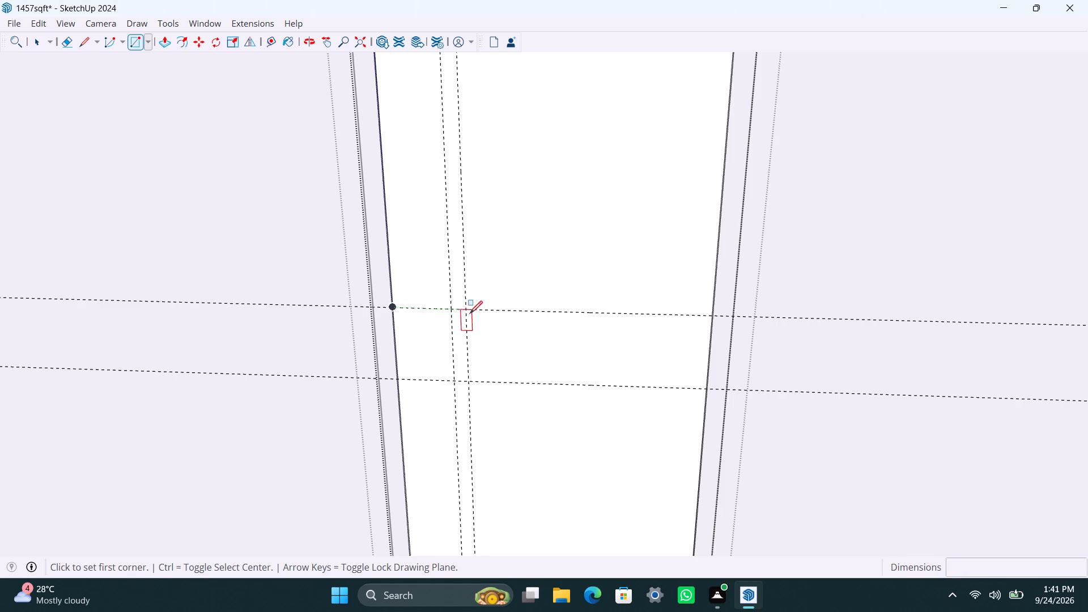
drag(466, 307, 459, 341)
click(452, 382)
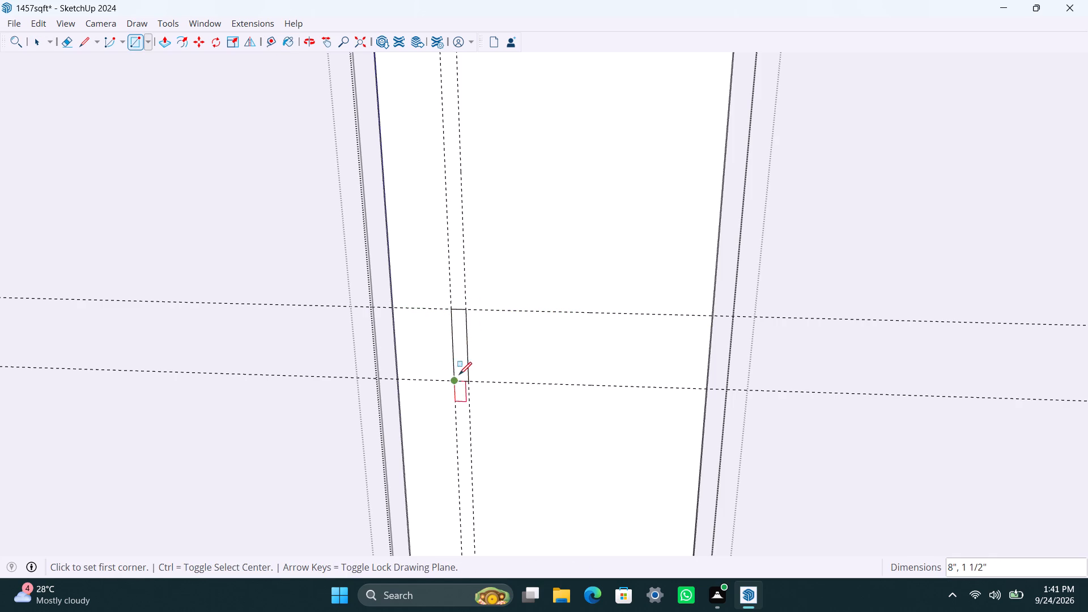
Make the handle rectangle's face and edges a group within the door panel group.
key(space)
double_click(463, 352)
right_click(455, 355)
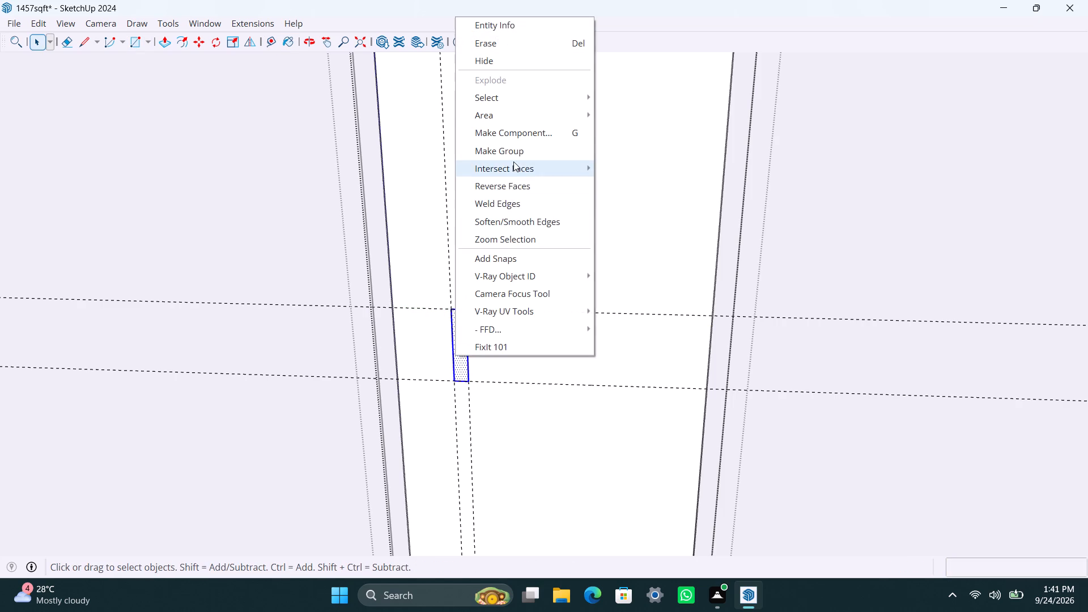
click(516, 151)
Inside the handle group, Push/Pull the handle face 0.5" outward and exit the nested door groups.
scroll(458, 350, up, 2)
triple_click(461, 350)
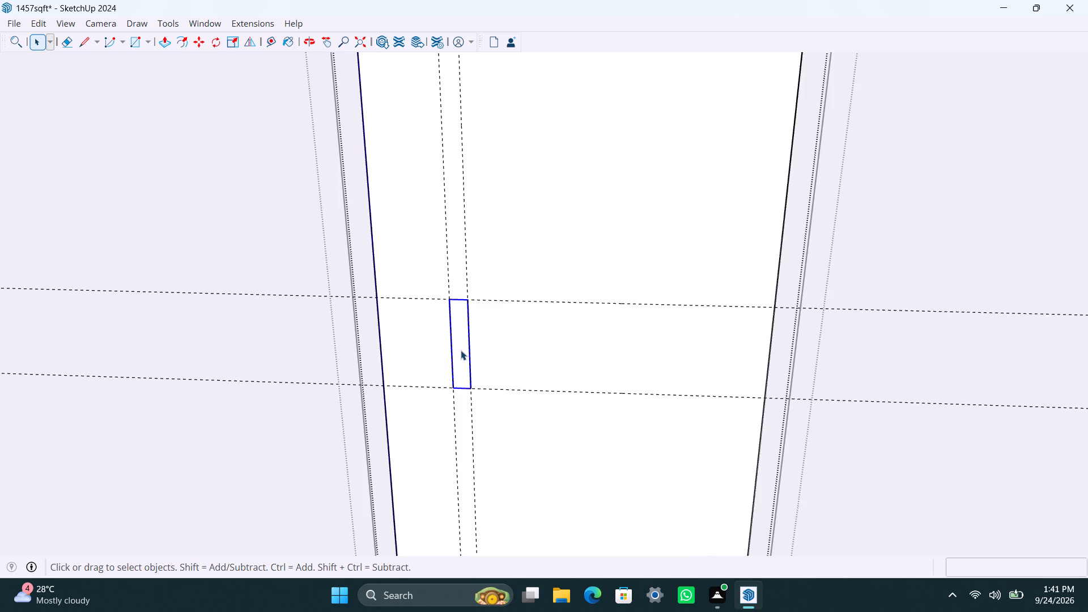
key(p)
click(461, 348)
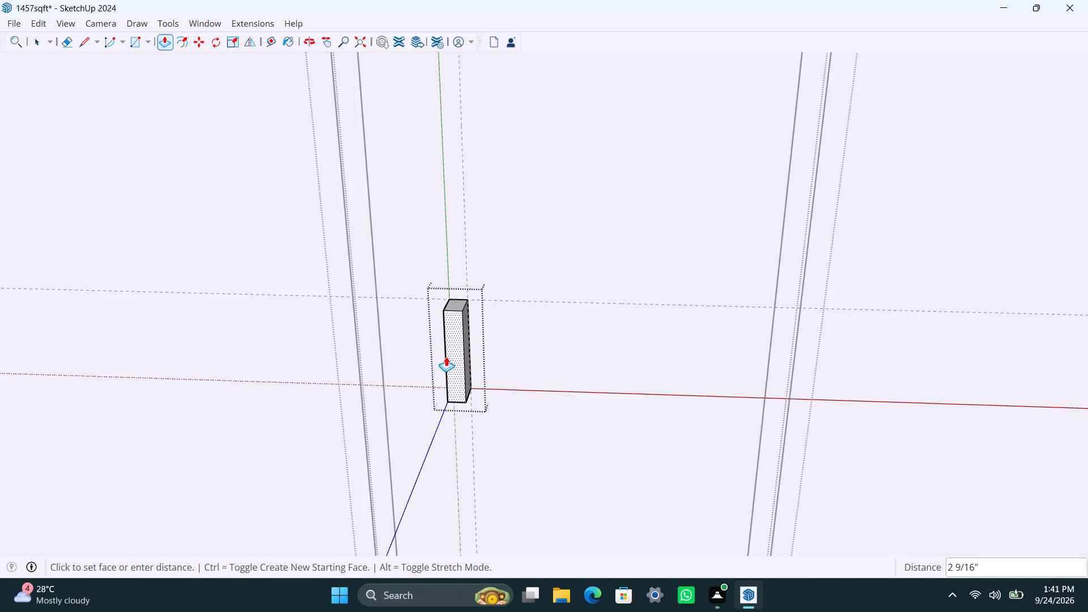
text(0.5")
key(Return)
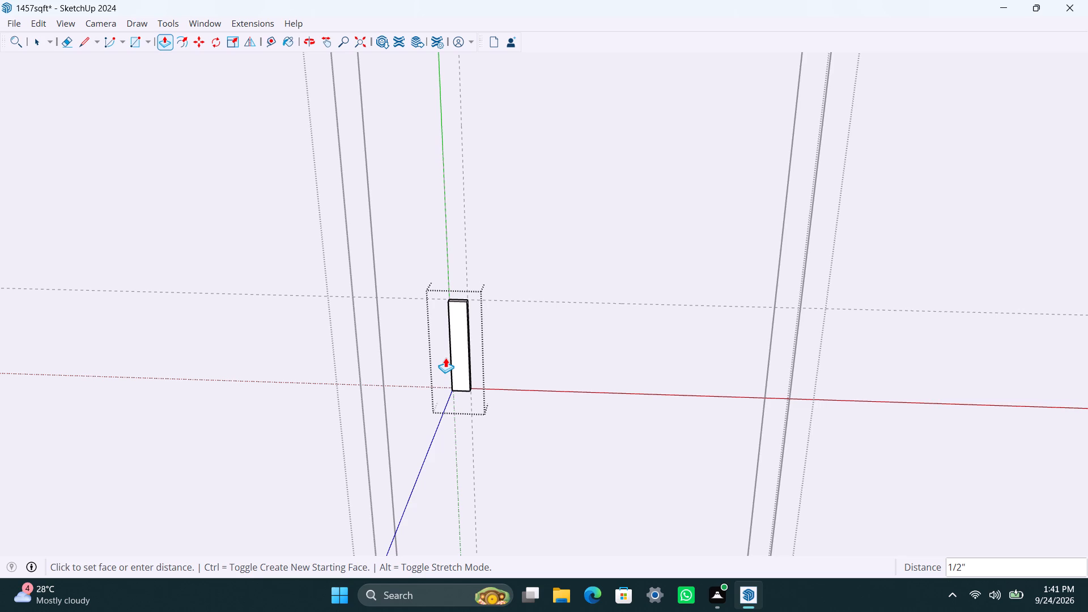
key(space)
scroll(464, 253, down, 5)
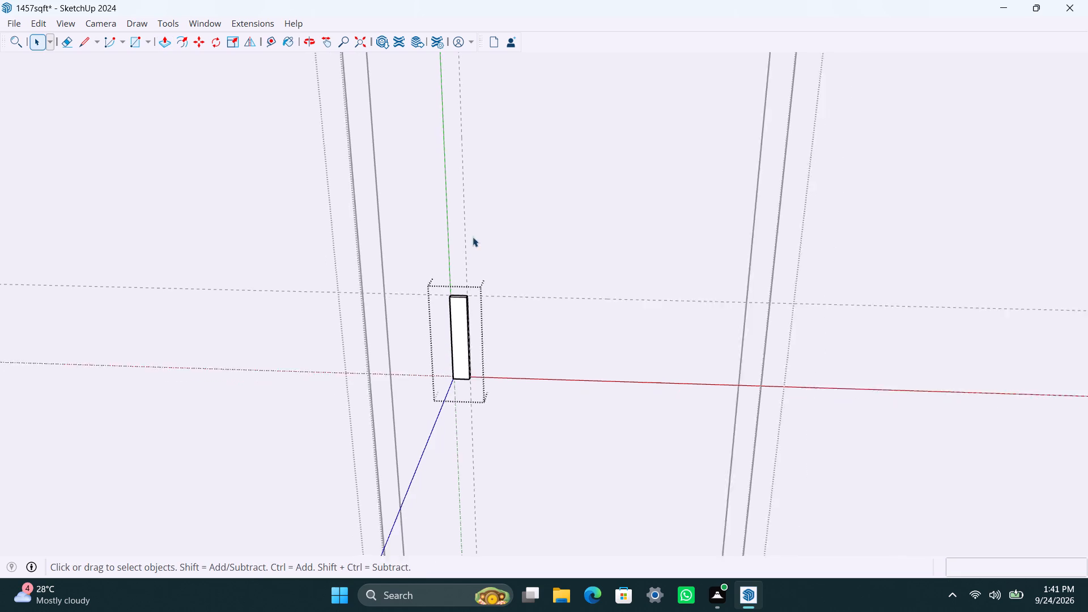
scroll(473, 237, down, 15)
scroll(508, 203, down, 5)
shift+middle_drag(498, 244, 537, 418)
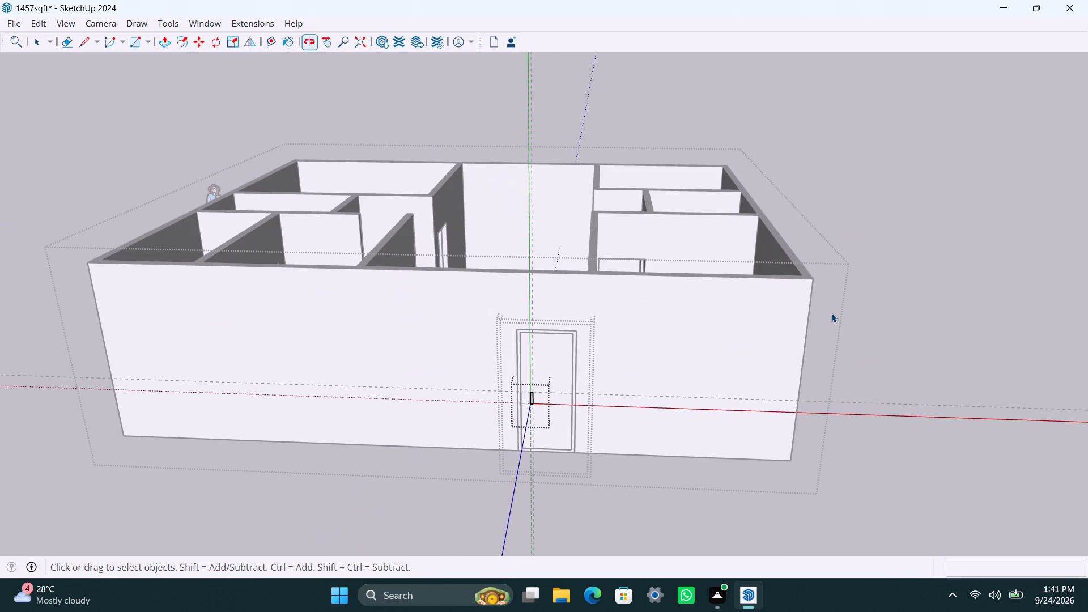
click(837, 295)
click(902, 274)
scroll(606, 249, up, 2)
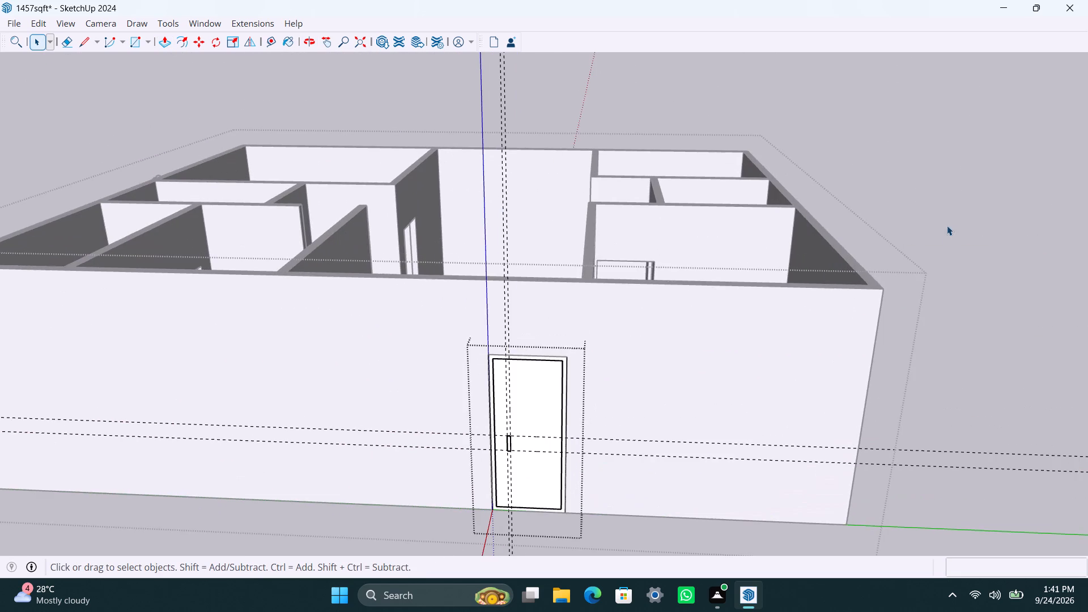
click(946, 225)
Delete the apartment's floor face from the walls group.
middle_drag(538, 236, 216, 415)
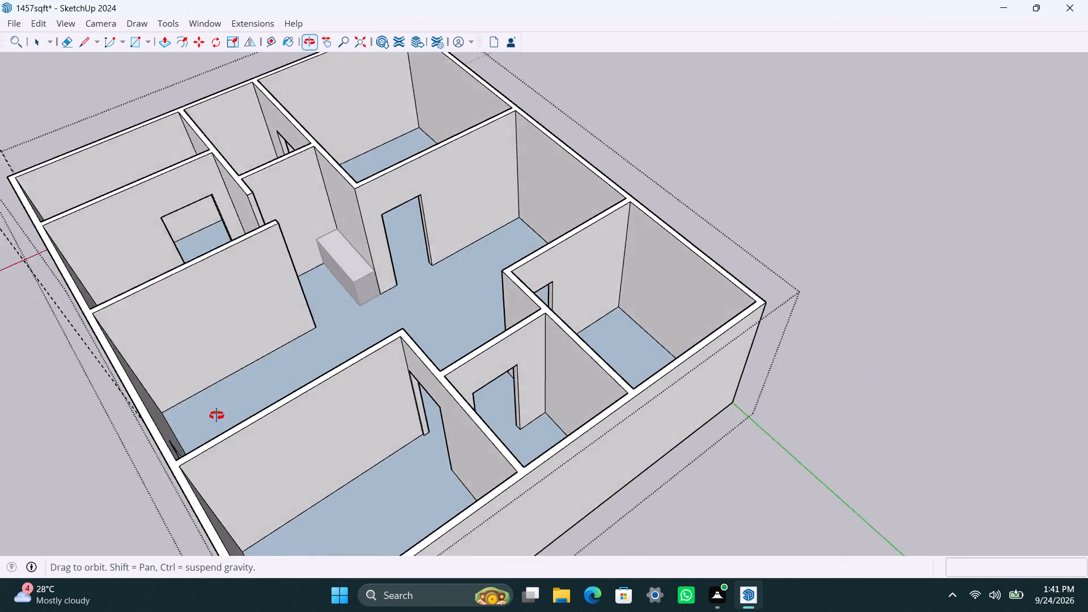
middle_drag(216, 415, 183, 408)
scroll(415, 268, down, 4)
middle_drag(428, 292, 305, 329)
click(402, 250)
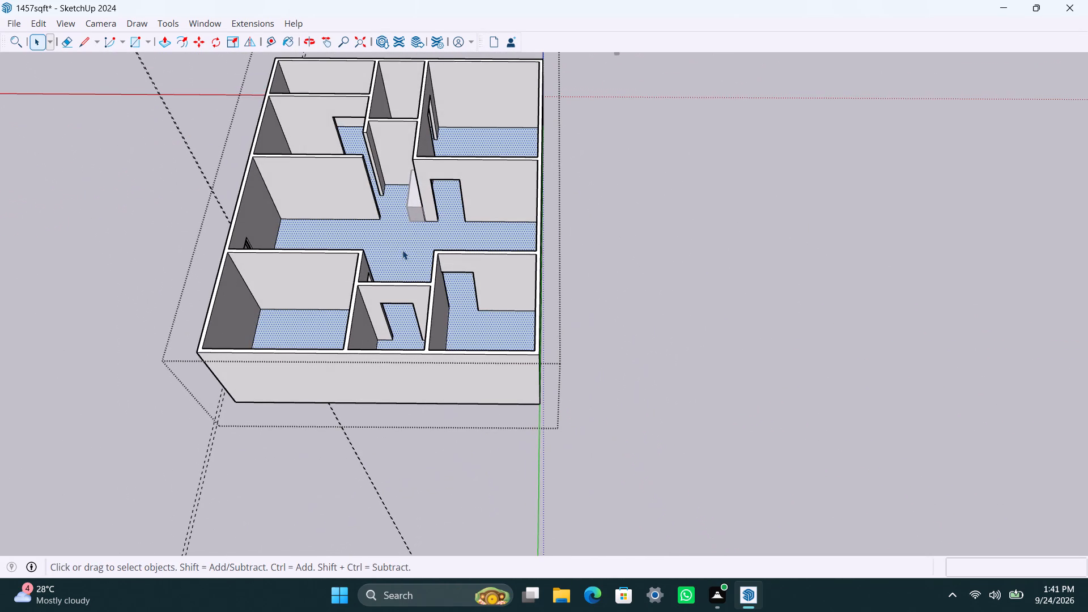
key(Delete)
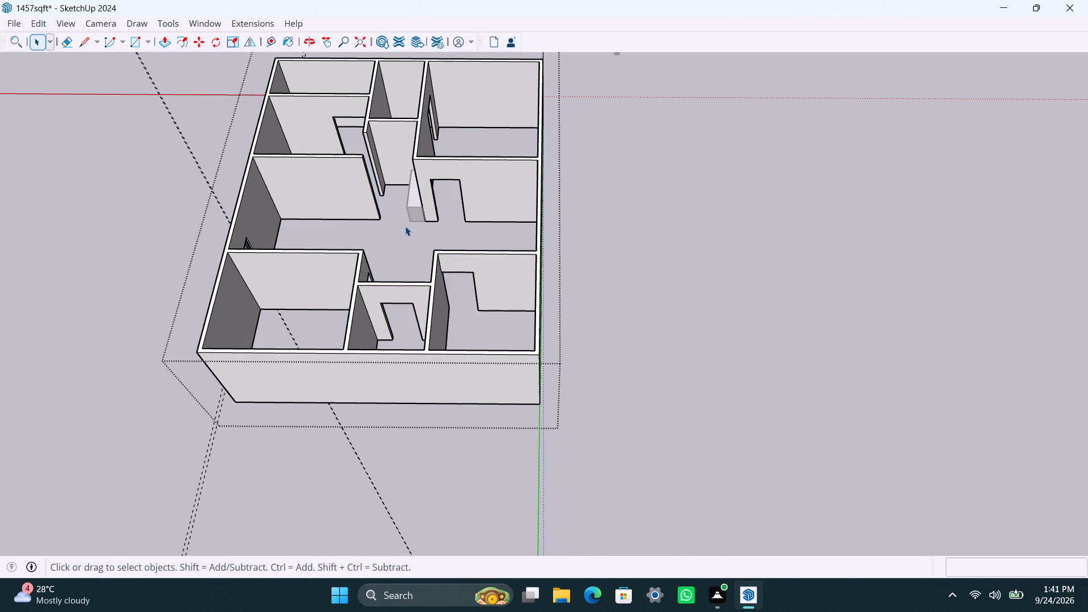
Copy the top edge of the free wall end near the counter block 3' straight down its end face.
scroll(405, 226, down, 2)
middle_drag(406, 228, 416, 376)
scroll(407, 335, up, 4)
middle_drag(392, 286, 358, 300)
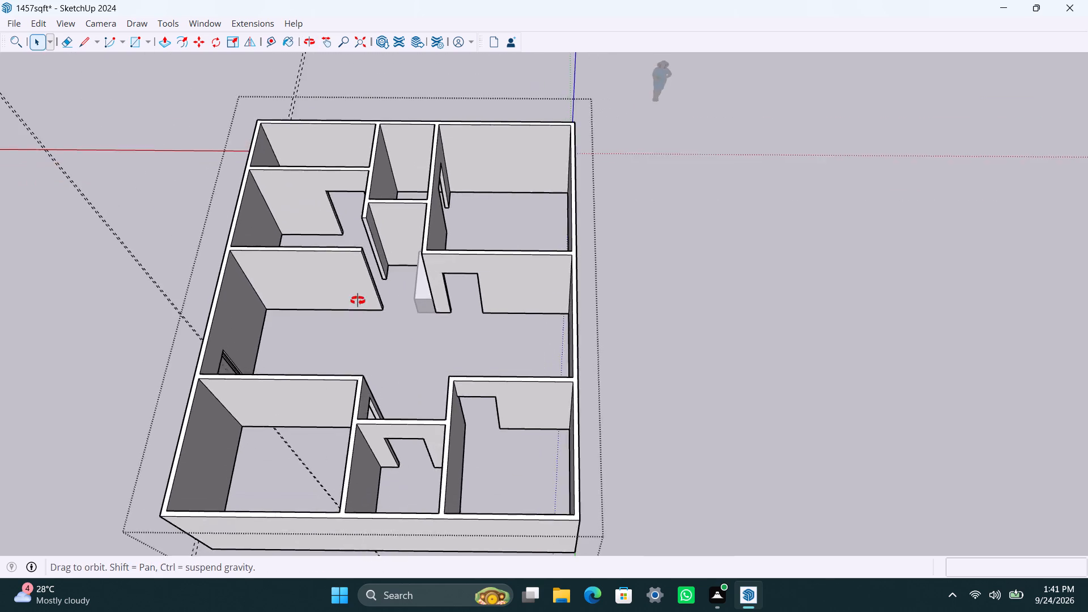
middle_drag(358, 300, 175, 331)
scroll(416, 176, up, 11)
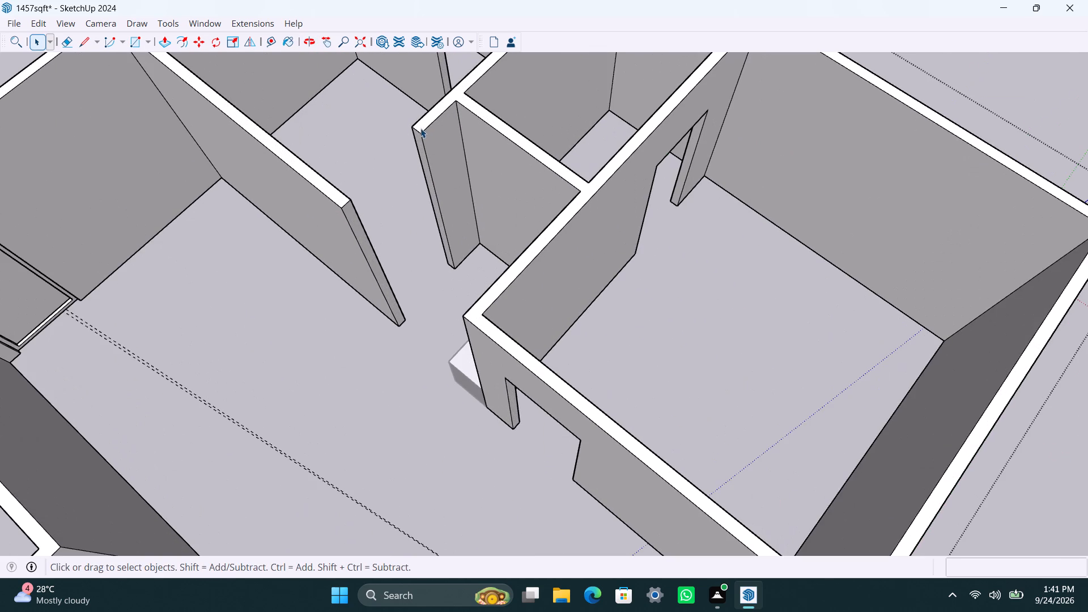
click(419, 133)
click(418, 134)
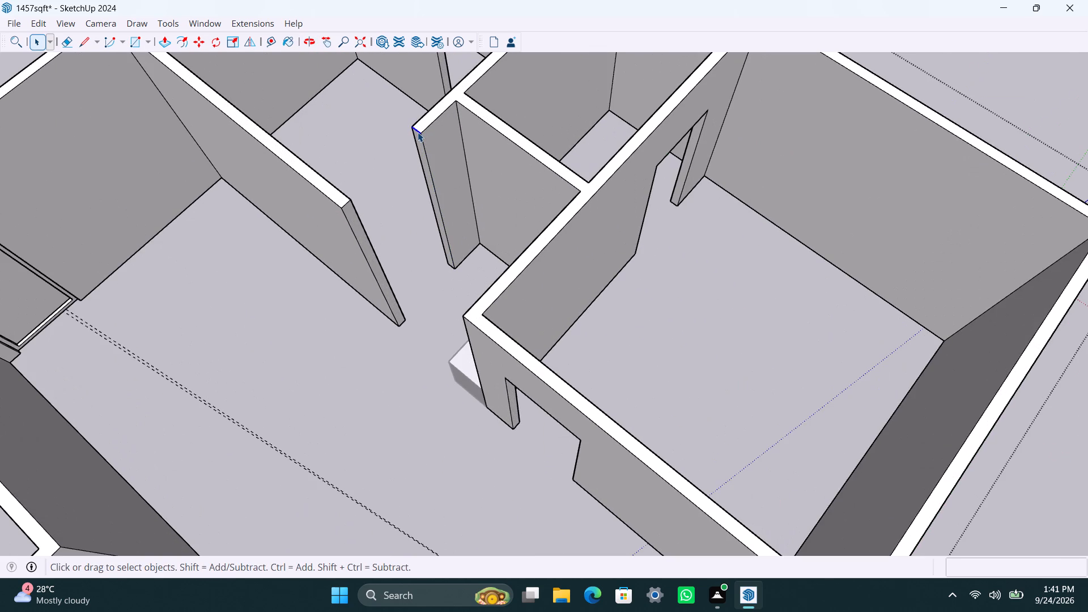
key(m)
click(427, 137)
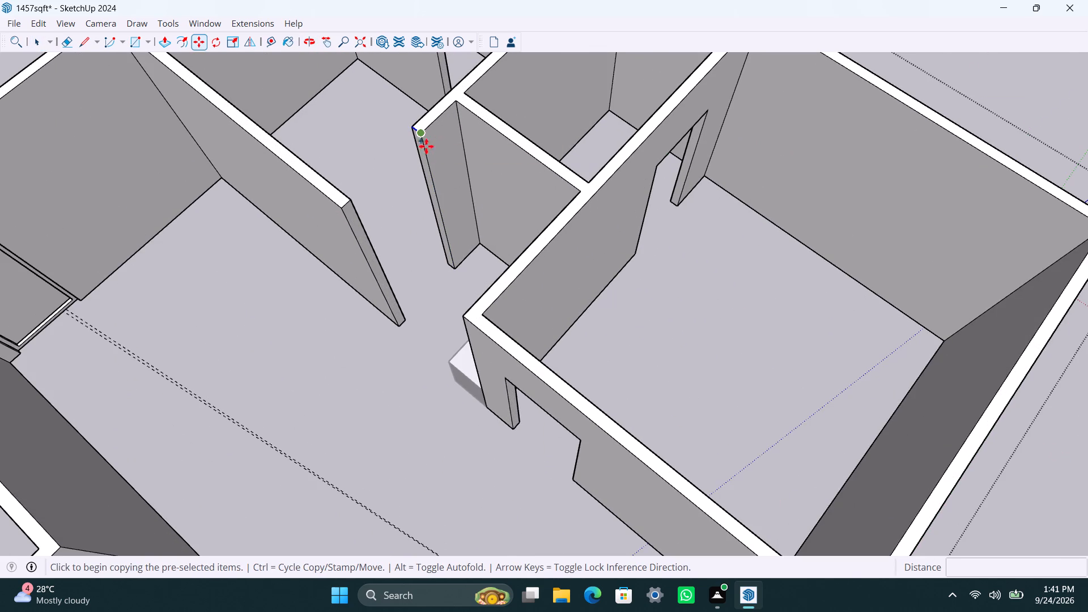
text(3')
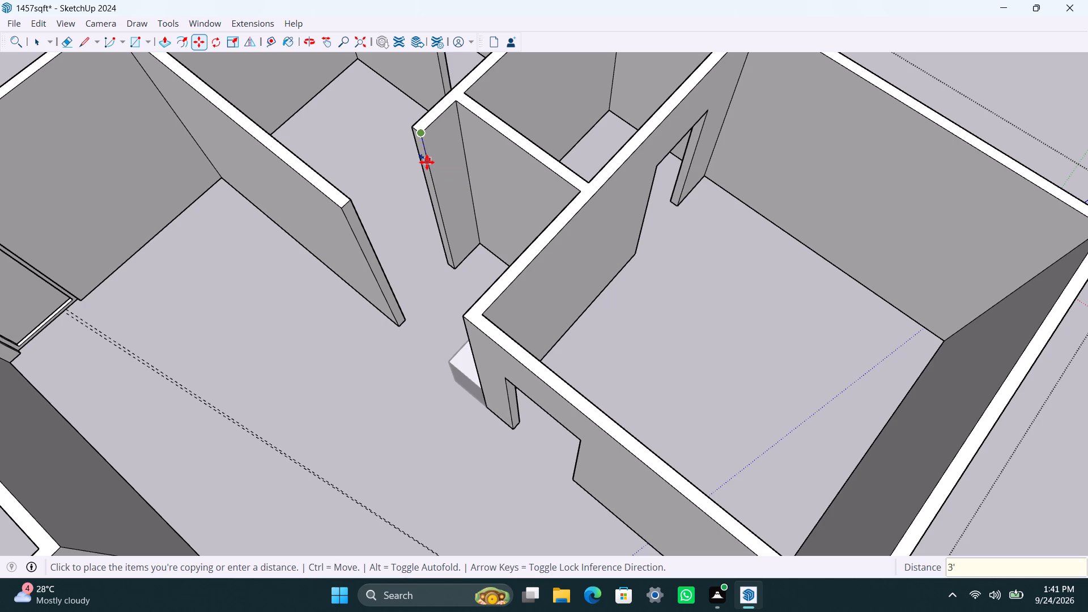
key(Return)
key(space)
Push/Pull the upper part of that wall end across to the facing partition to form a header over the door opening.
scroll(427, 167, up, 3)
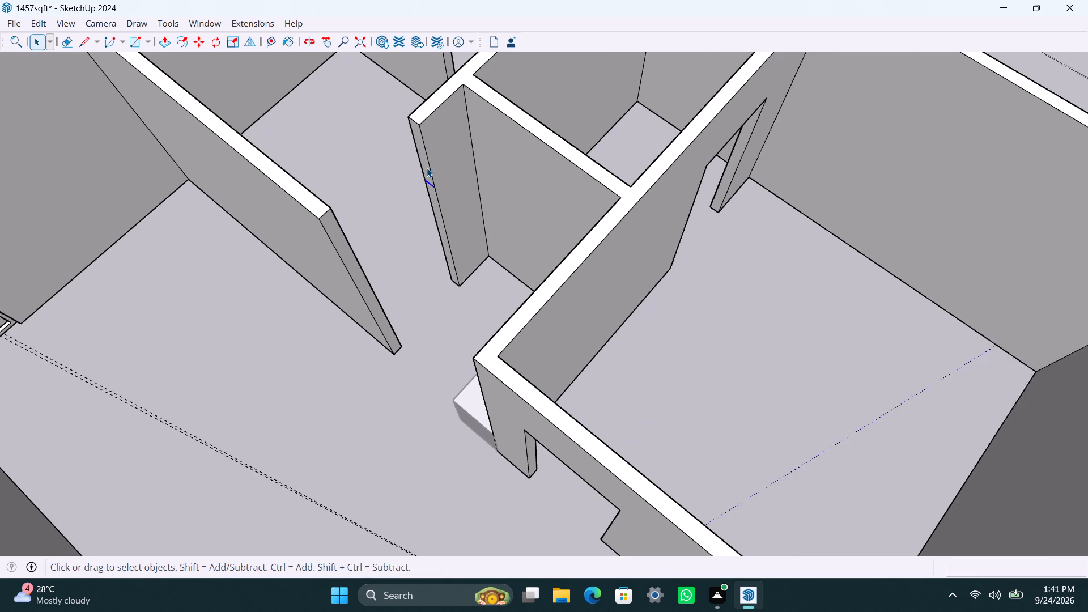
scroll(427, 168, up, 1)
click(420, 151)
key(p)
drag(420, 151, 420, 155)
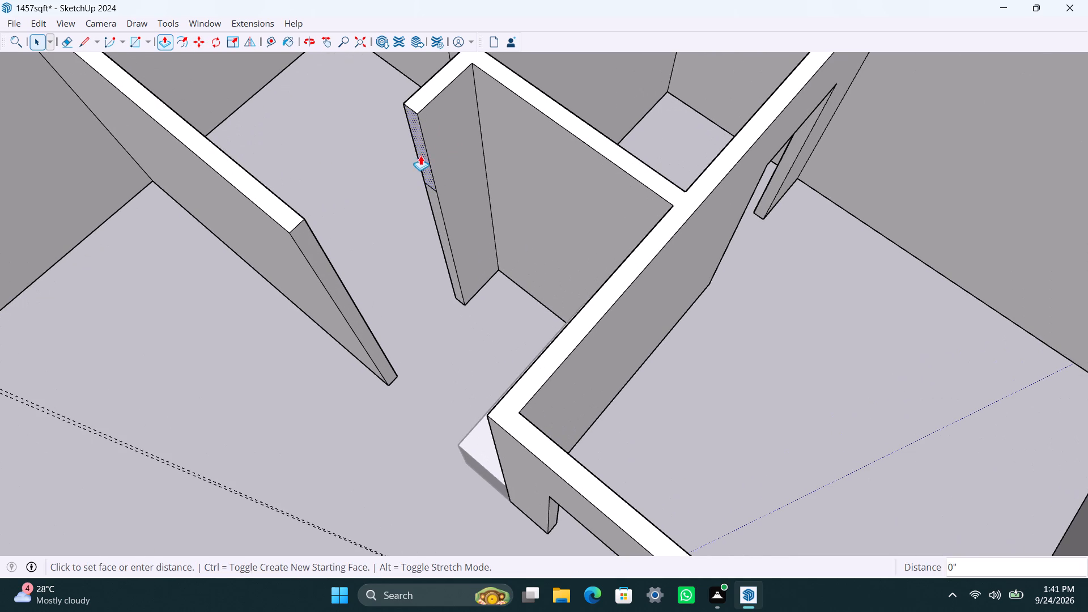
drag(420, 155, 314, 269)
key(space)
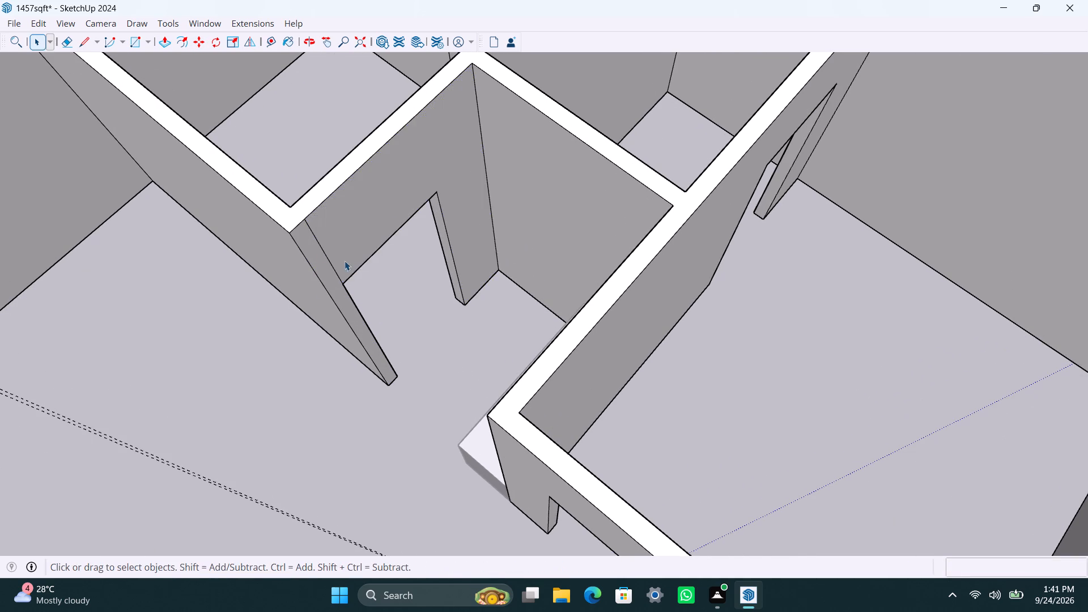
Examine the door openings in the room beside the counter block.
scroll(342, 269, down, 5)
middle_drag(366, 305, 648, 390)
shift+middle_drag(345, 322, 449, 287)
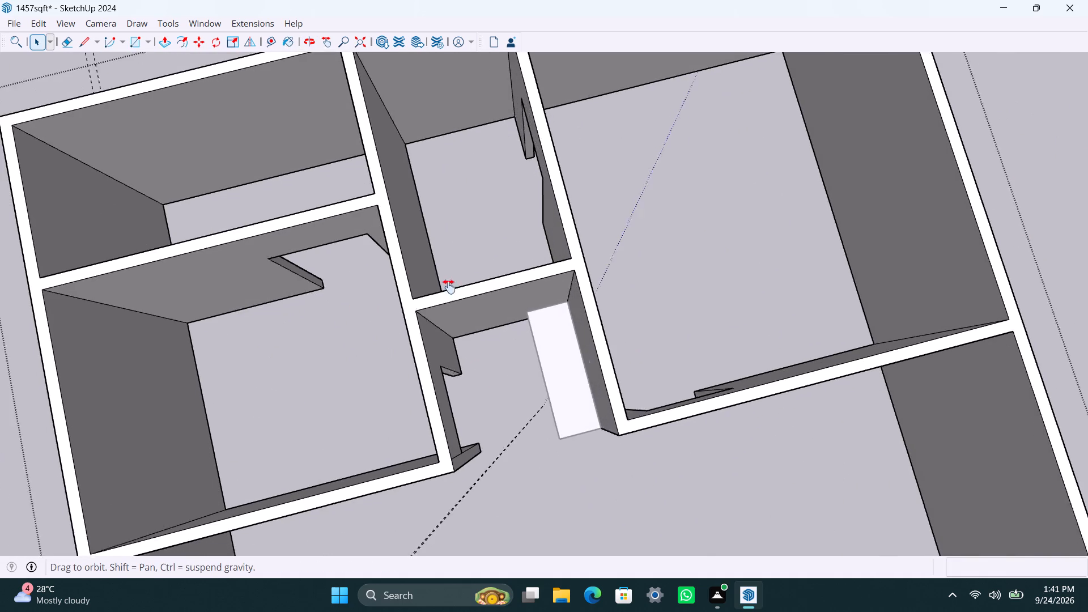
shift+middle_drag(449, 287, 593, 289)
scroll(432, 291, up, 3)
middle_drag(415, 250, 409, 163)
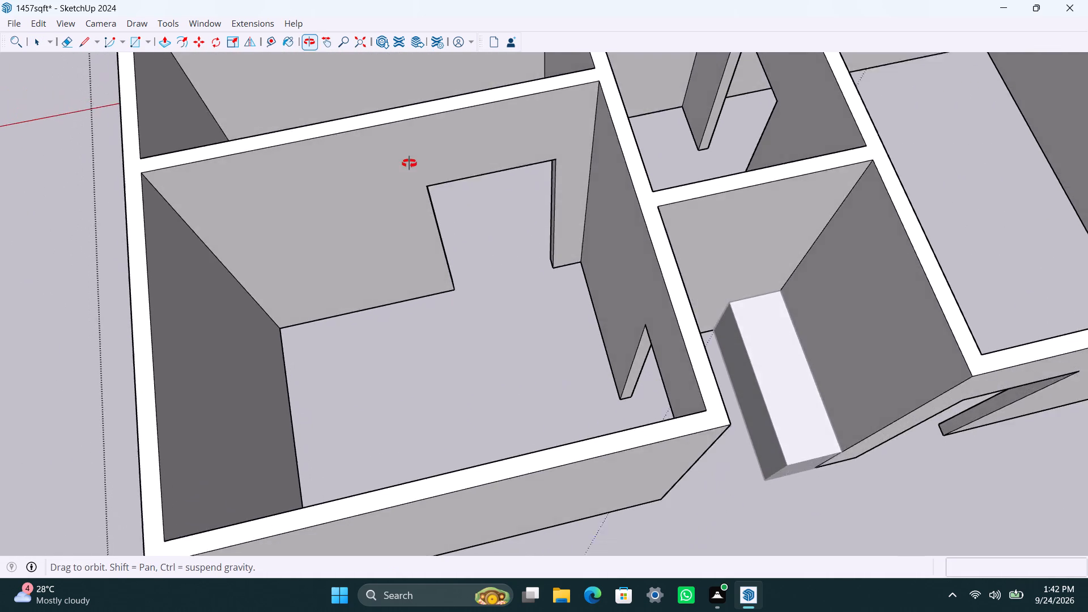
middle_drag(409, 163, 361, 146)
scroll(444, 249, up, 3)
shift+middle_drag(476, 278, 392, 304)
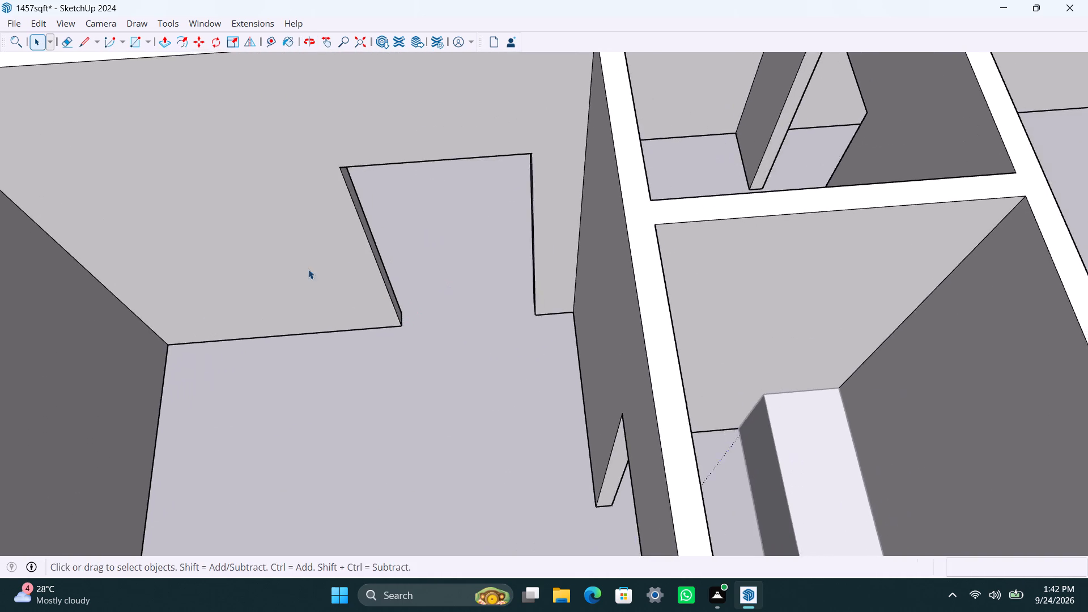
Draw a rectangle filling the door opening in the room beside the counter block and make it a group.
scroll(308, 269, up, 1)
middle_drag(304, 252, 297, 214)
key(r)
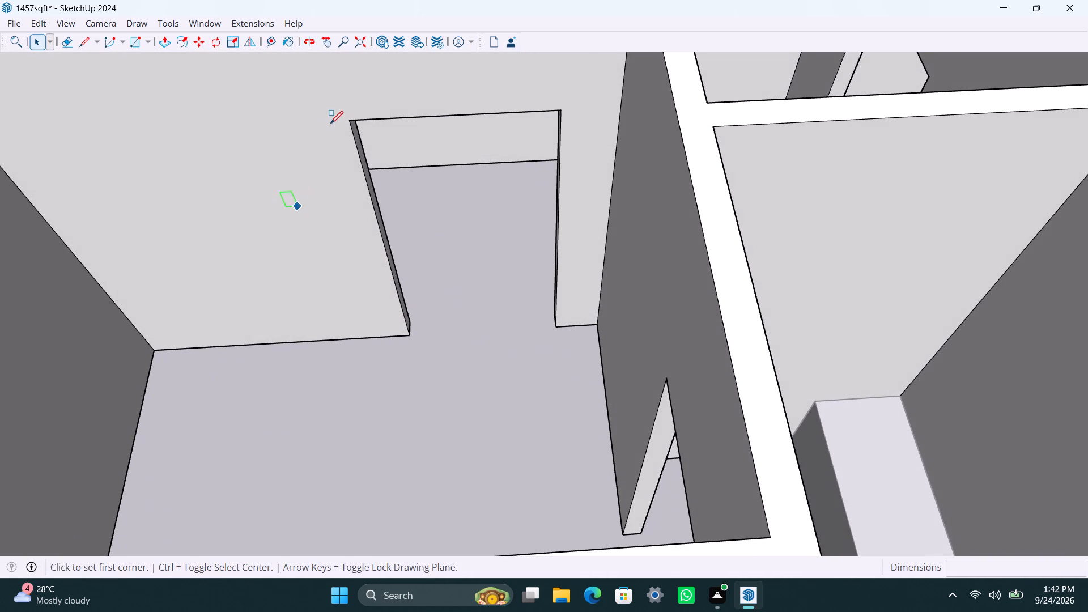
drag(347, 121, 358, 144)
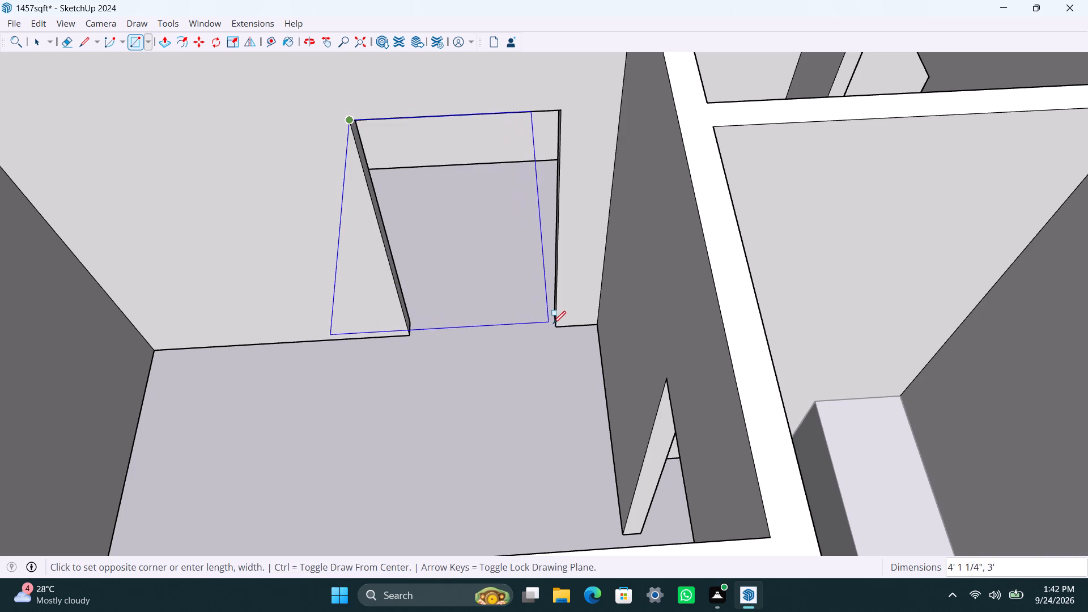
click(557, 326)
key(space)
double_click(507, 292)
right_click(506, 292)
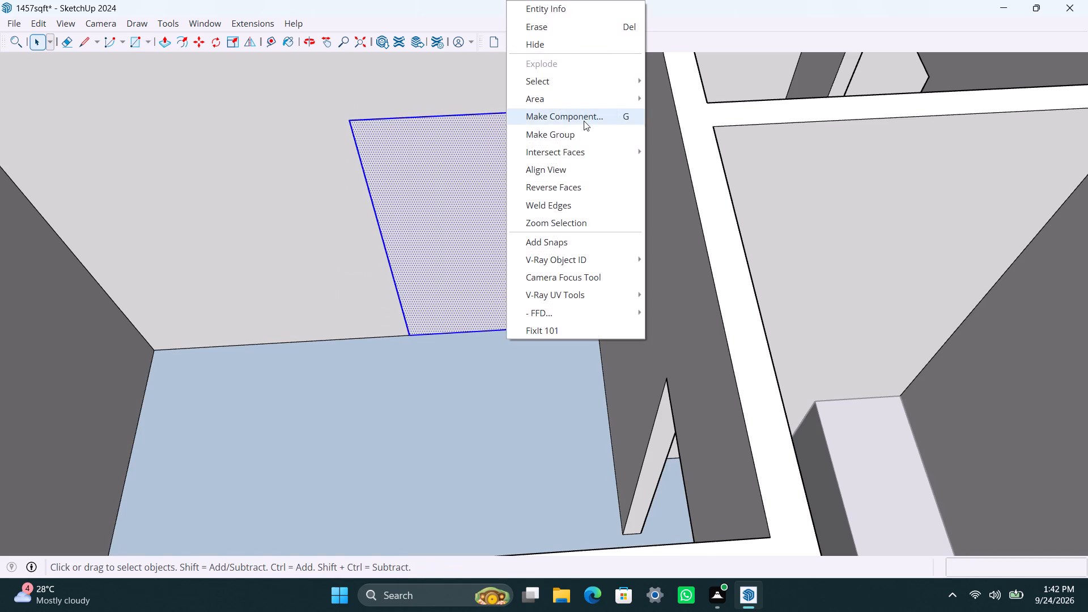
click(579, 134)
Inside the group, offset the door face inward by 2" and delete the inner face to leave a frame.
double_click(399, 195)
click(396, 189)
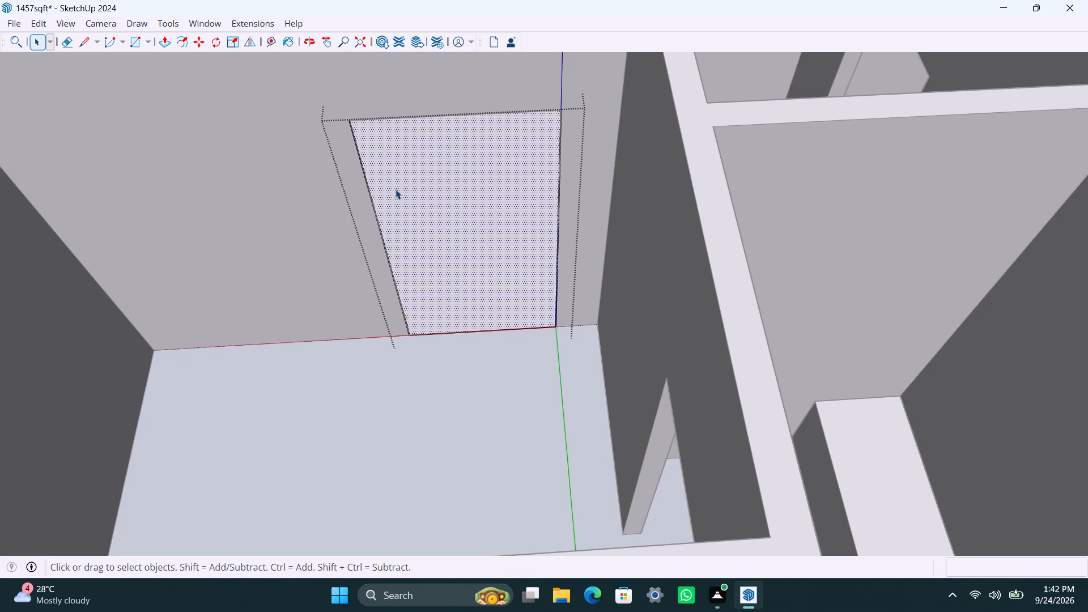
key(f)
click(384, 166)
text(2")
key(Return)
key(space)
click(428, 173)
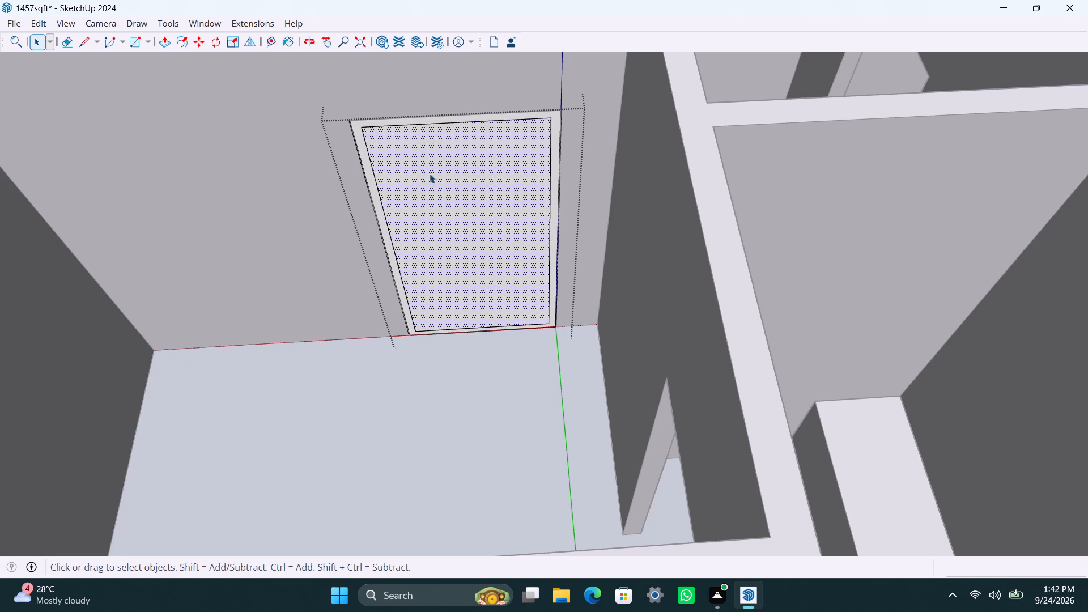
key(Delete)
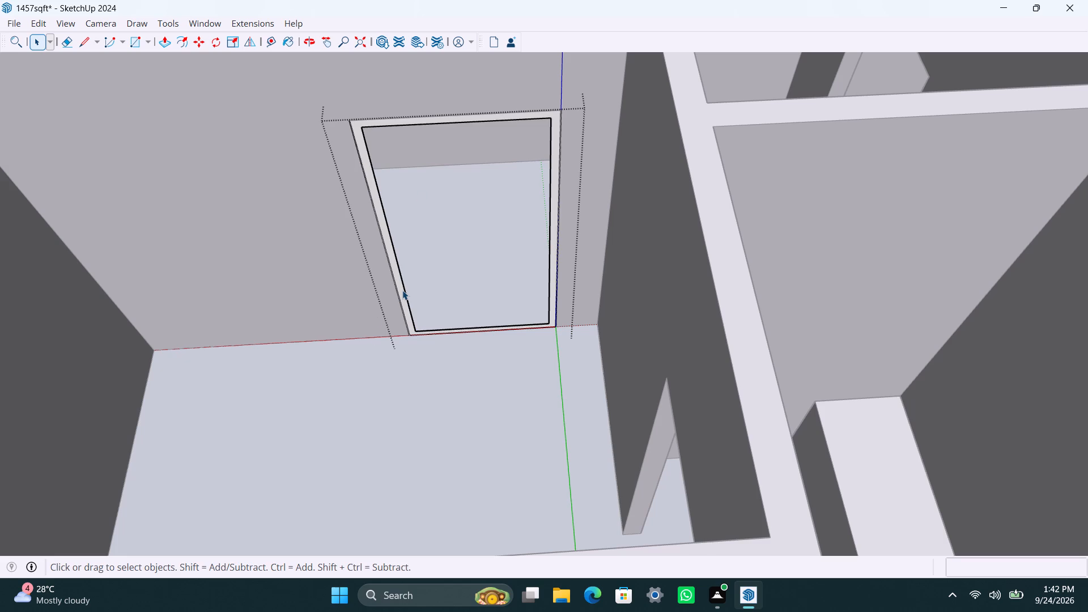
Push/Pull the door frame face to a depth of 2.5".
click(402, 290)
scroll(401, 291, up, 4)
click(401, 291)
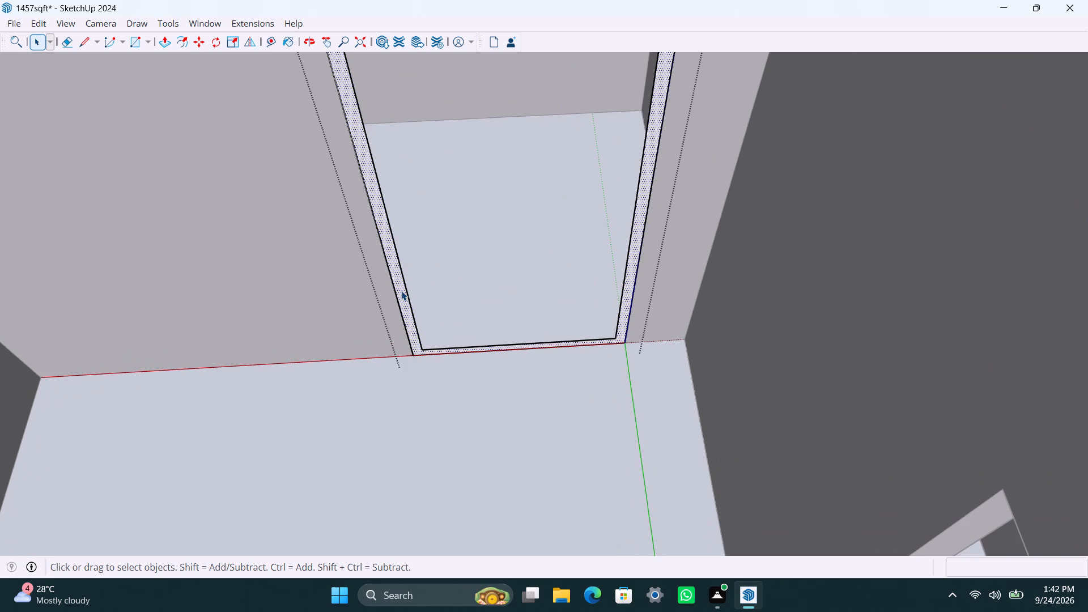
key(p)
drag(401, 291, 409, 263)
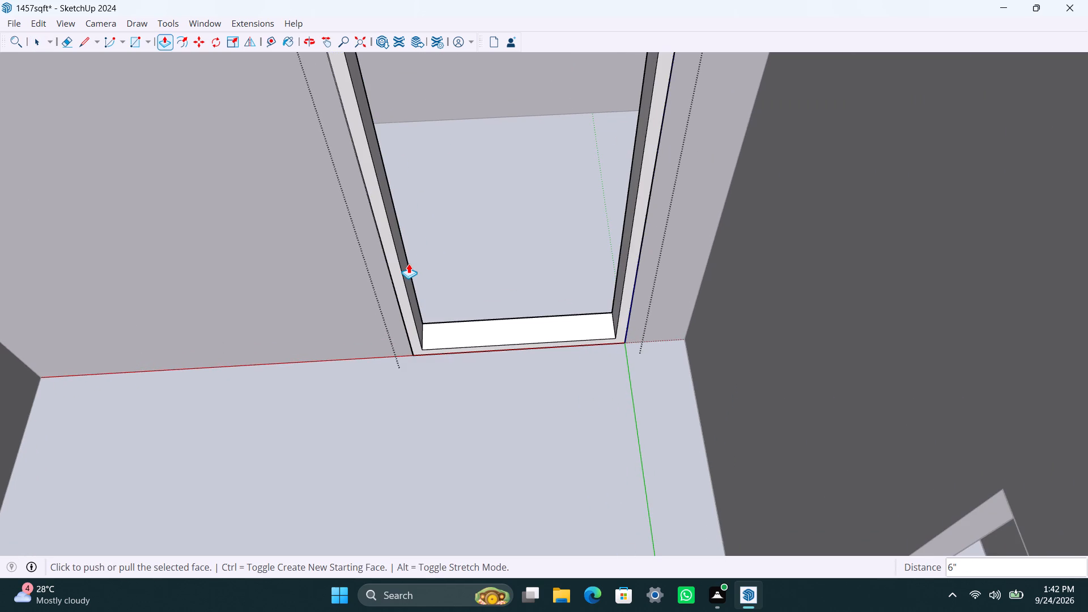
key(1)
key(BackSpace)
text(2.5")
key(Return)
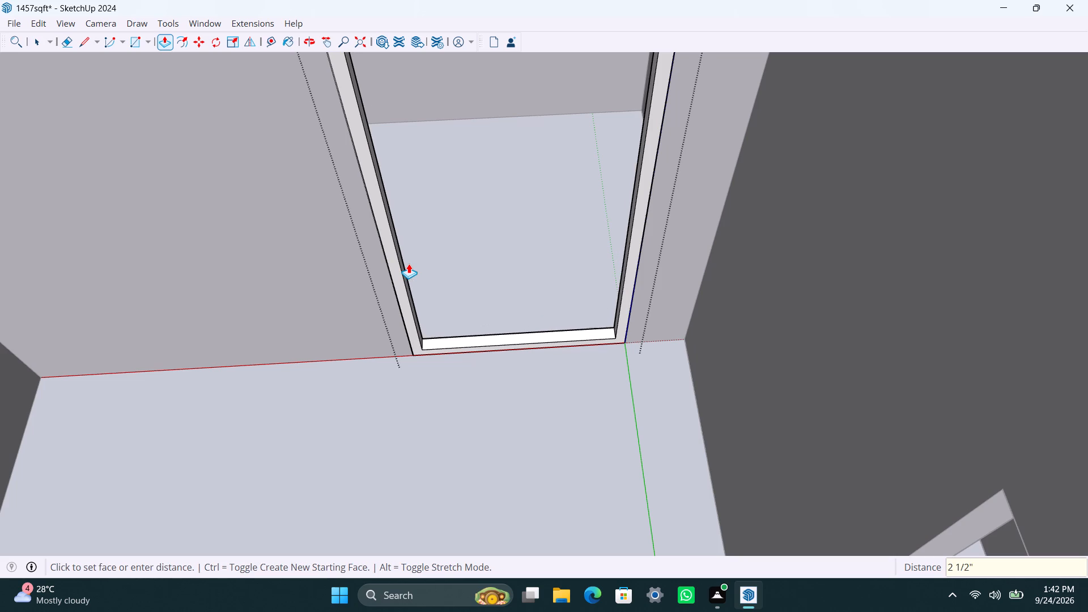
key(space)
Draw a rectangle filling the inside of the door frame and make it a nested group for the door panel.
scroll(407, 278, down, 5)
middle_drag(410, 301, 401, 301)
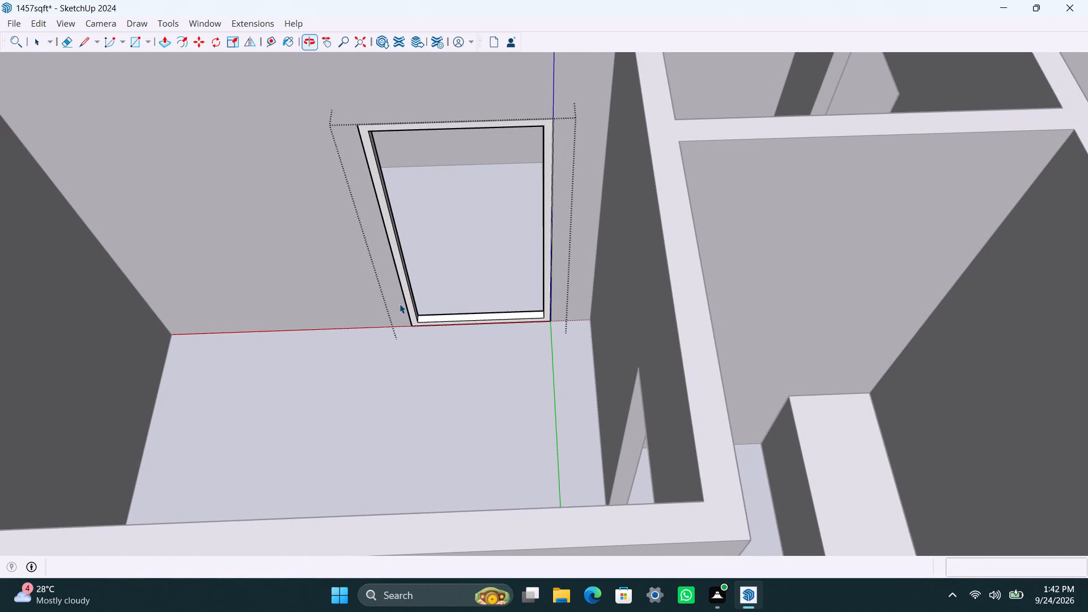
key(r)
drag(374, 133, 373, 142)
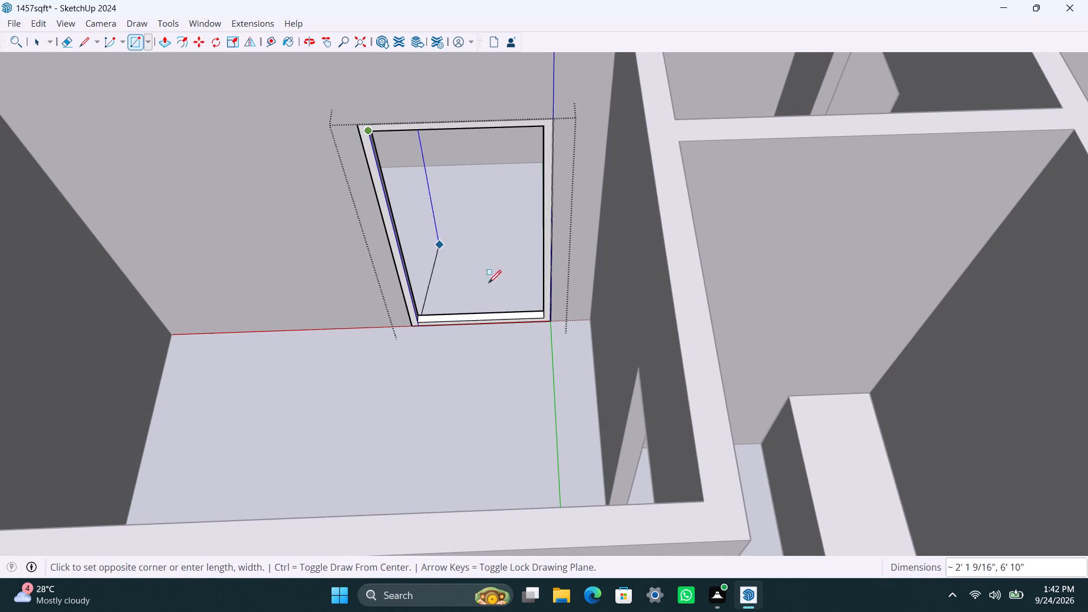
click(545, 314)
key(space)
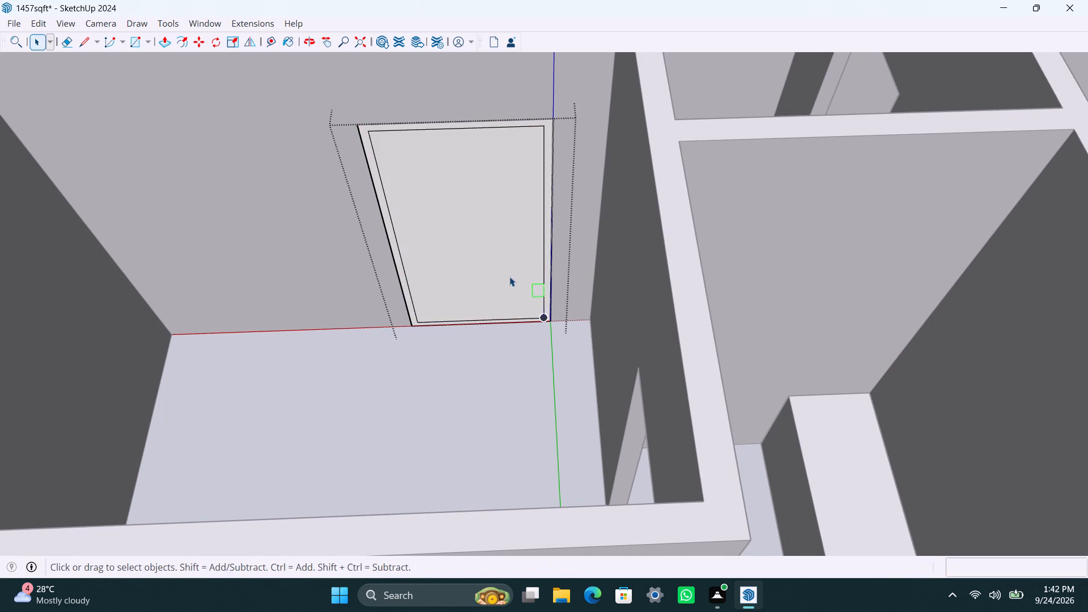
double_click(506, 273)
right_click(506, 273)
drag(549, 401, 549, 394)
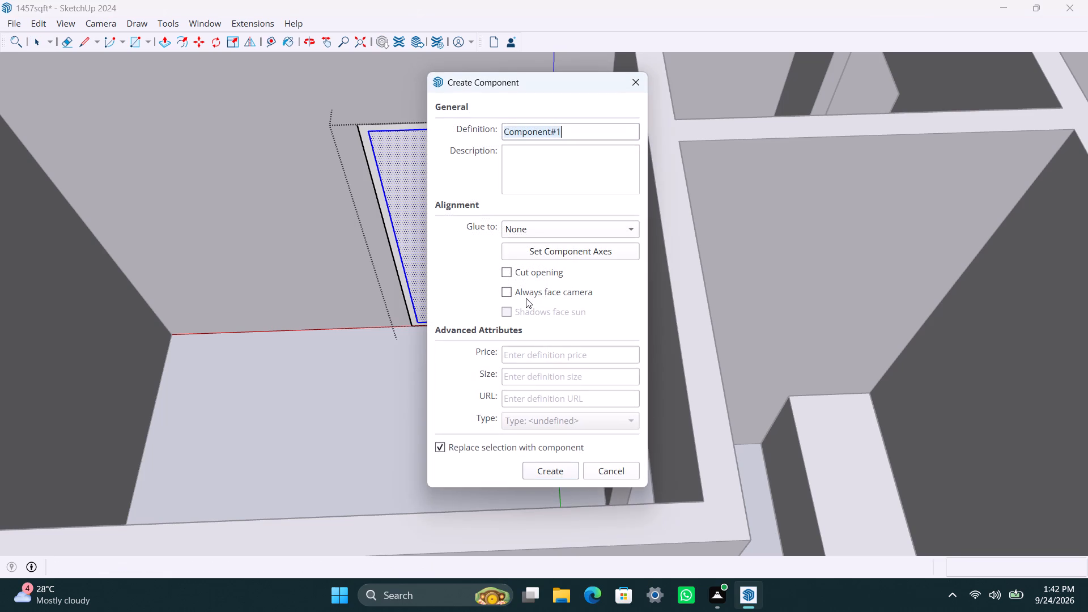
click(624, 86)
right_click(474, 222)
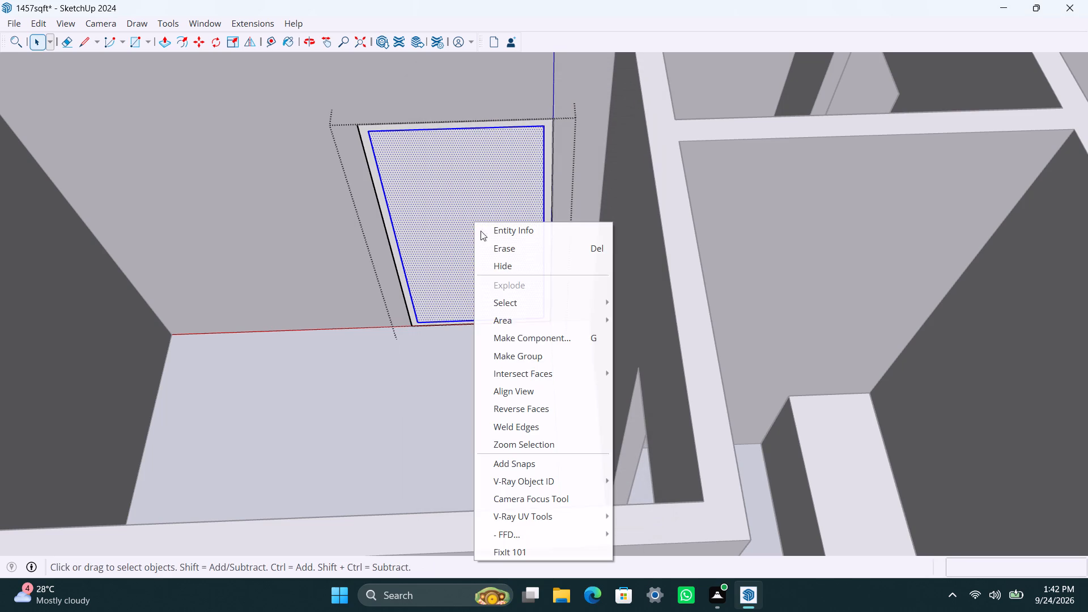
click(517, 360)
Open the door panel group and Push/Pull its face to a thickness of 18 mm.
triple_click(478, 237)
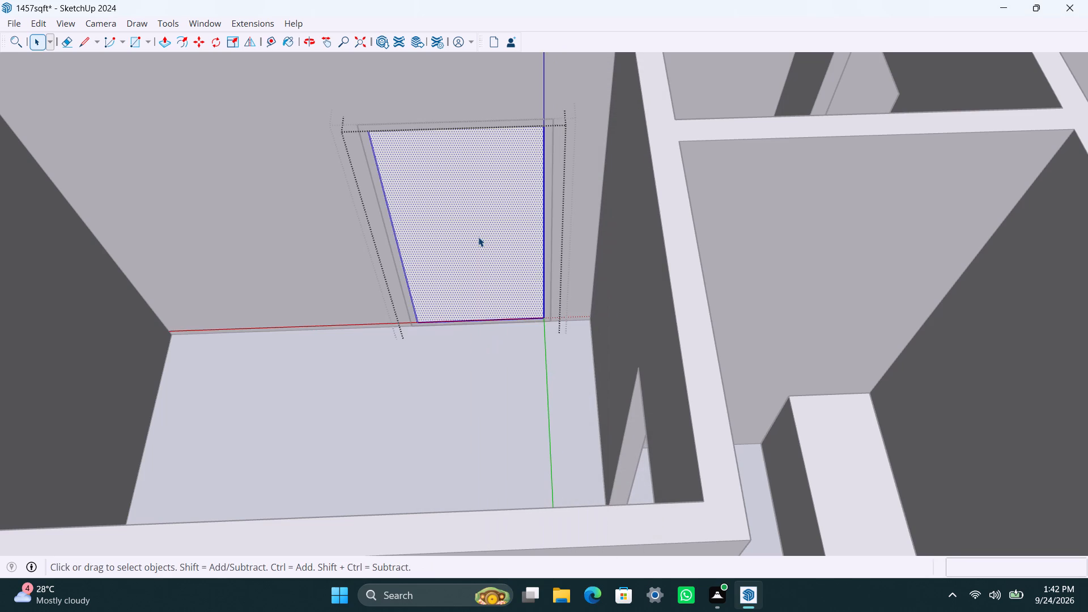
key(p)
drag(478, 237, 477, 223)
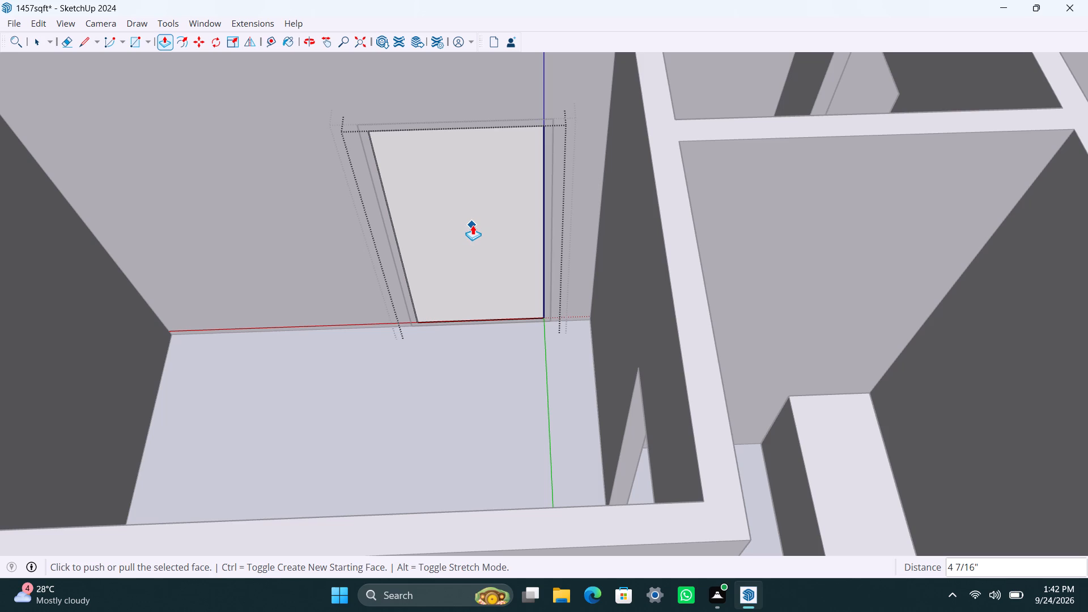
text(18mm)
key(Return)
key(space)
Place a horizontal guide 4' below the door panel's top edge and another 8" above that guide.
key(t)
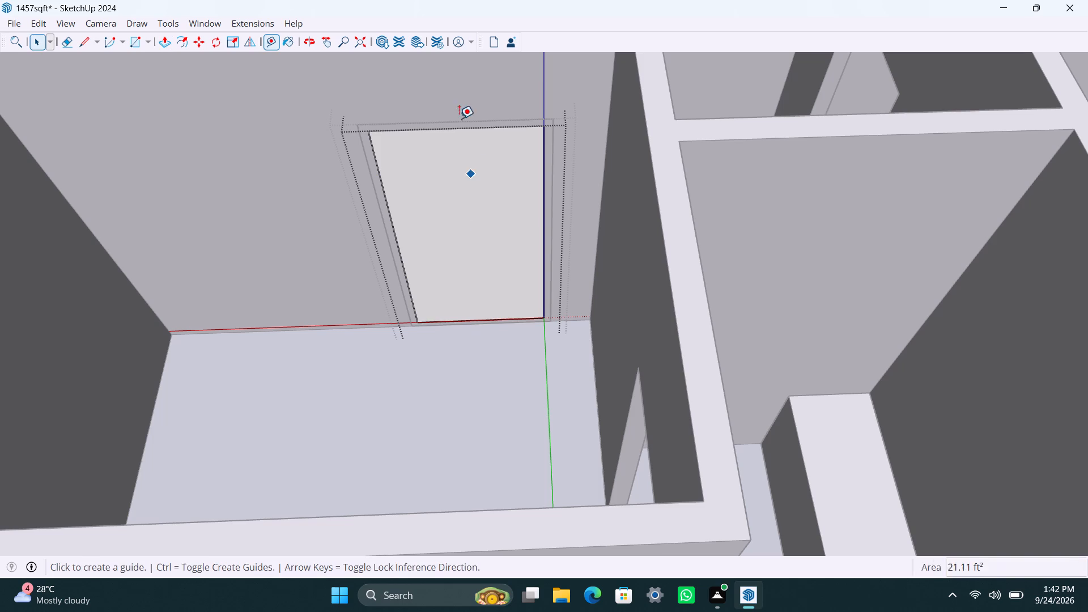
drag(458, 130, 458, 138)
text(4')
key(Return)
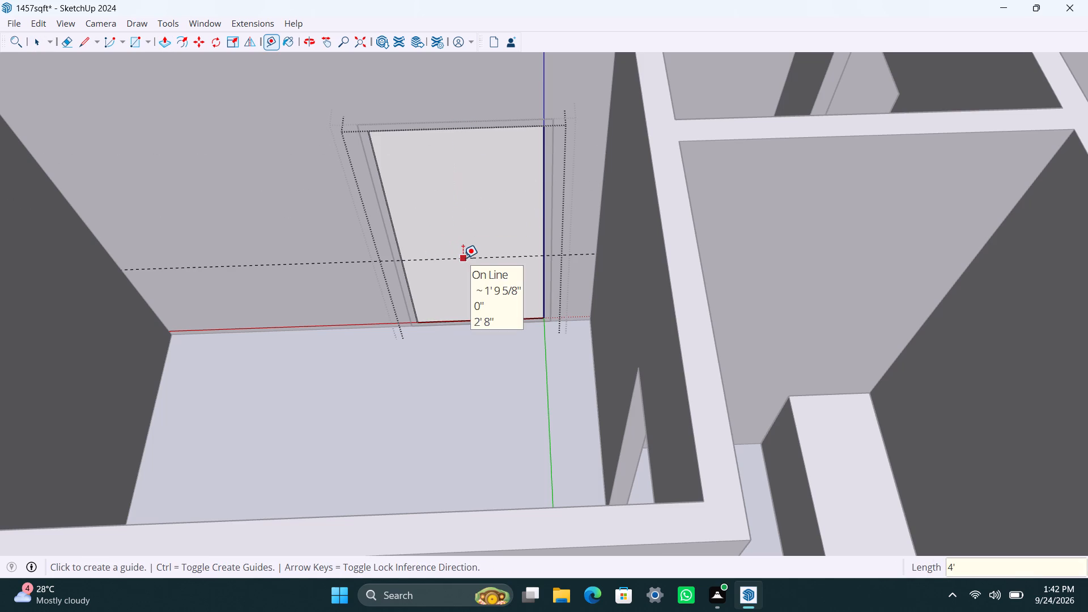
click(463, 258)
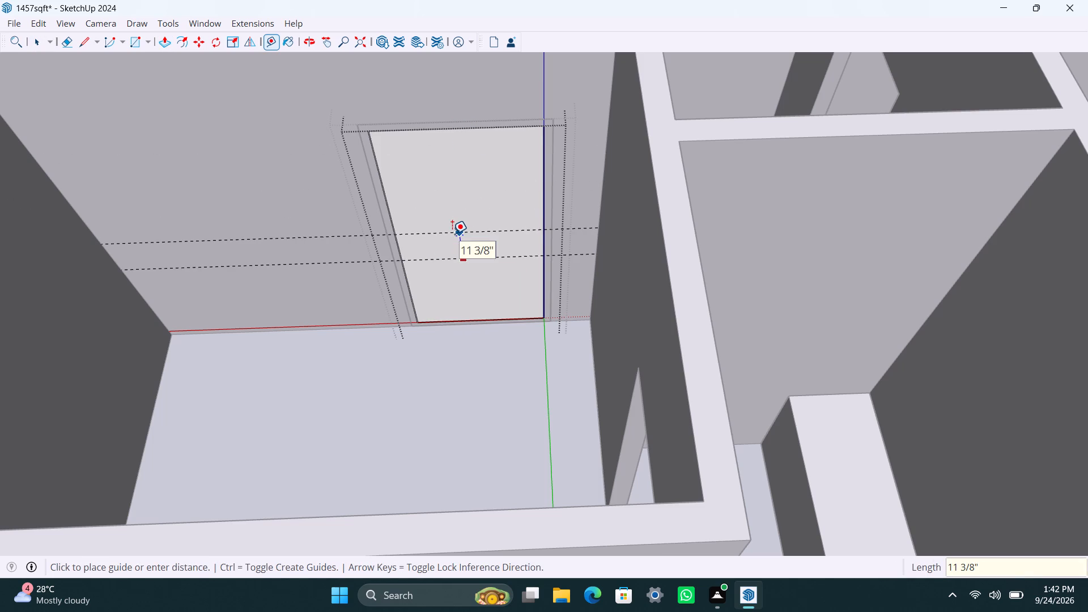
text(8")
key(Return)
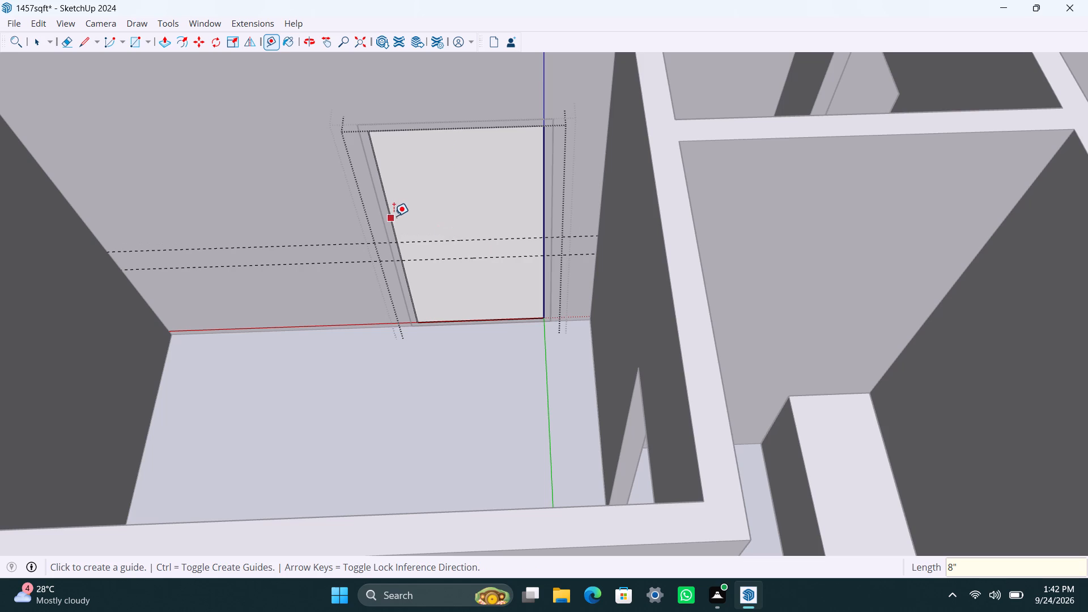
Place a vertical guide 6" in from the door panel's side edge and another 1.5" further in for the handle.
click(394, 215)
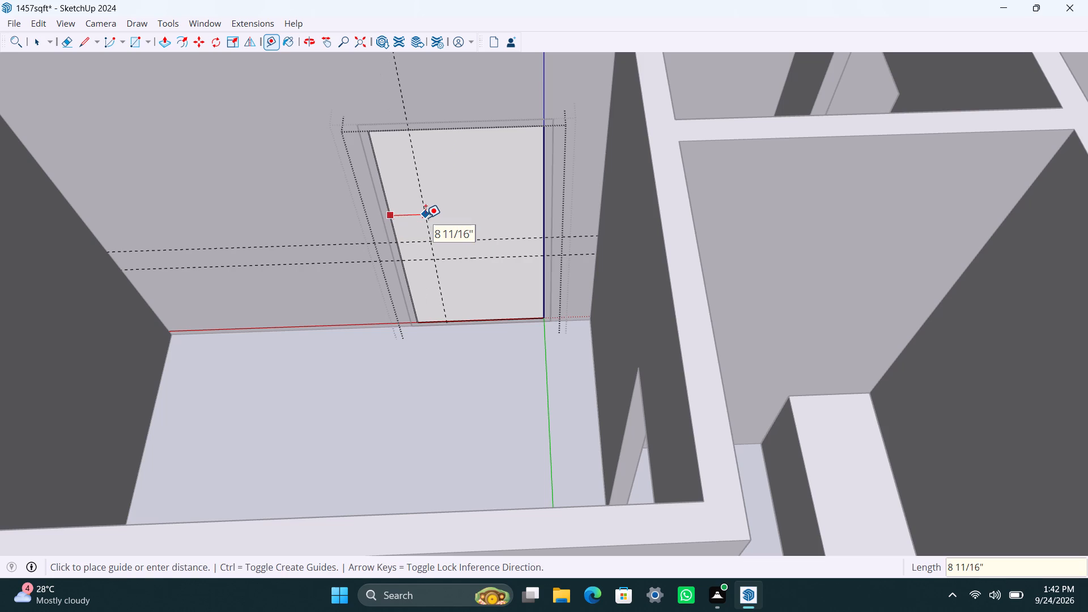
text(6")
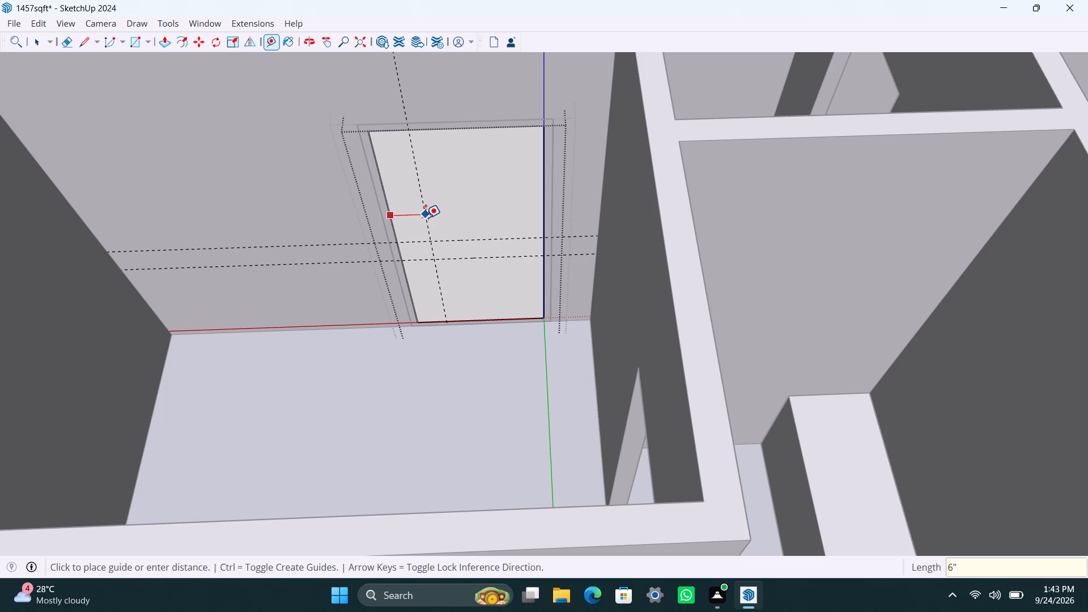
key(Return)
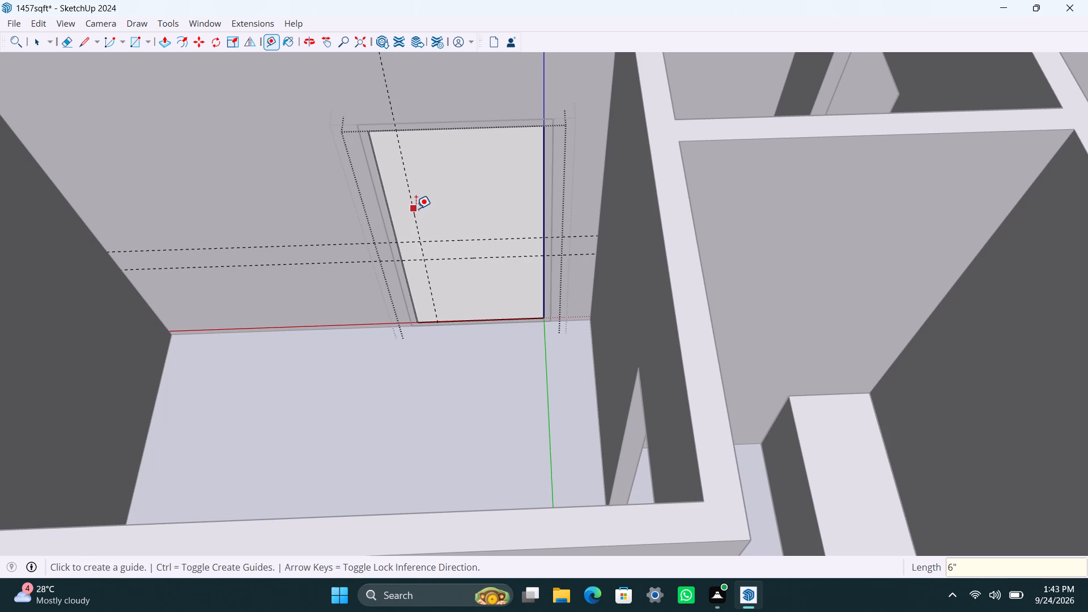
click(416, 209)
text(1.5")
key(Return)
key(space)
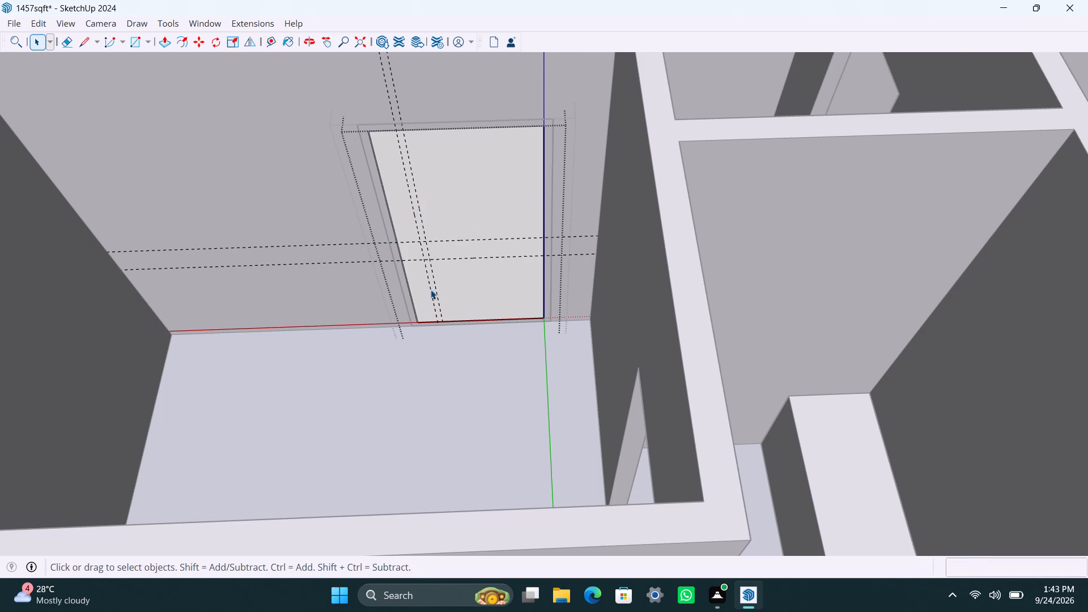
Draw an 8" by 1.5" handle rectangle between the guide intersections on the door panel and make it a group.
scroll(433, 291, up, 8)
middle_drag(426, 270, 407, 191)
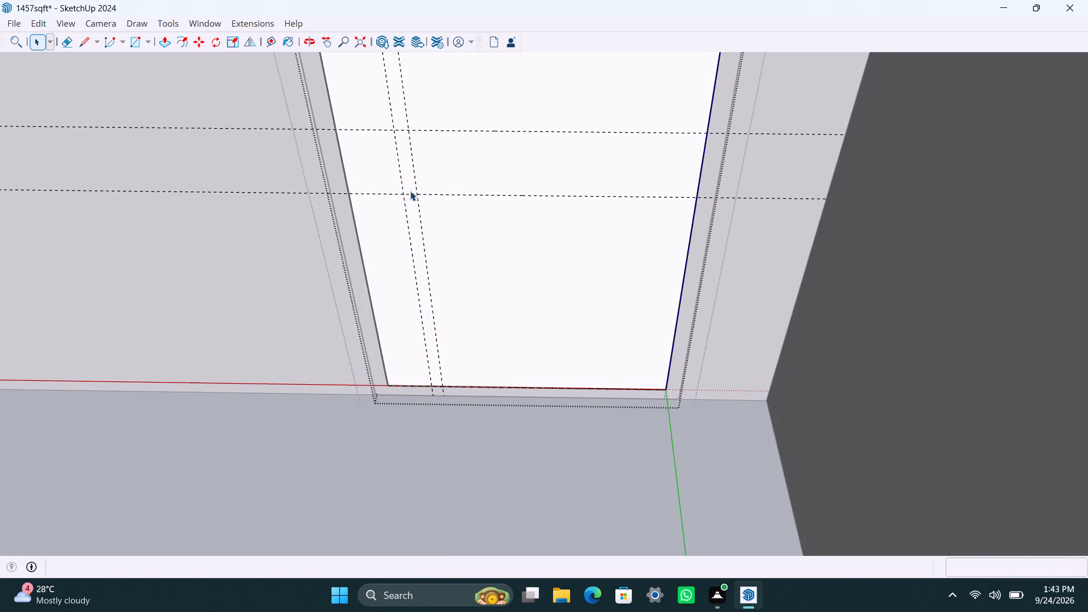
key(r)
drag(409, 130, 407, 144)
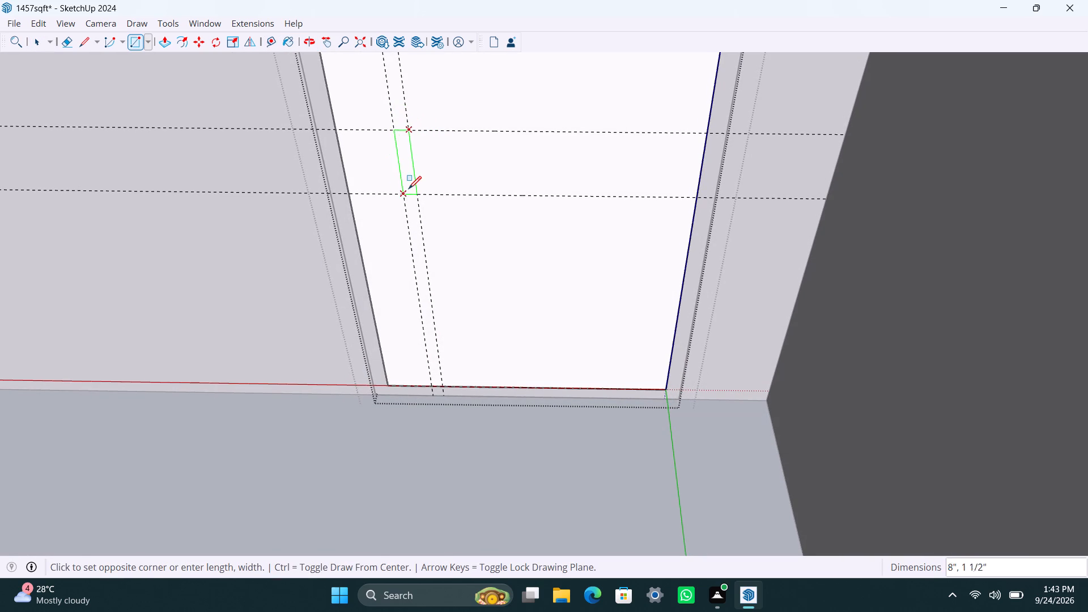
click(406, 195)
key(v)
click(409, 176)
text(v)
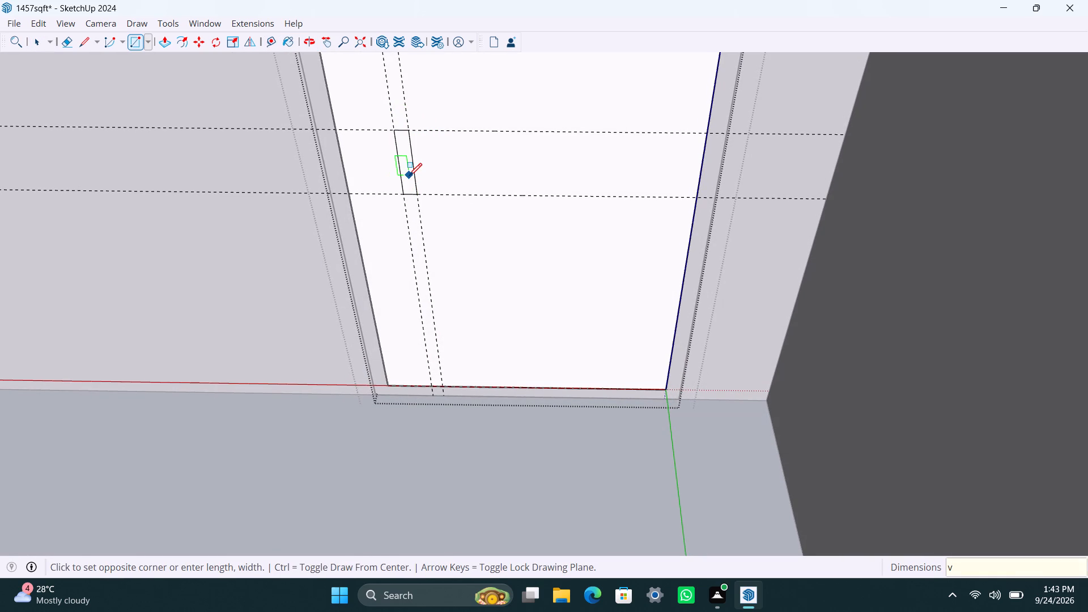
key(space)
double_click(409, 176)
right_click(405, 175)
click(436, 315)
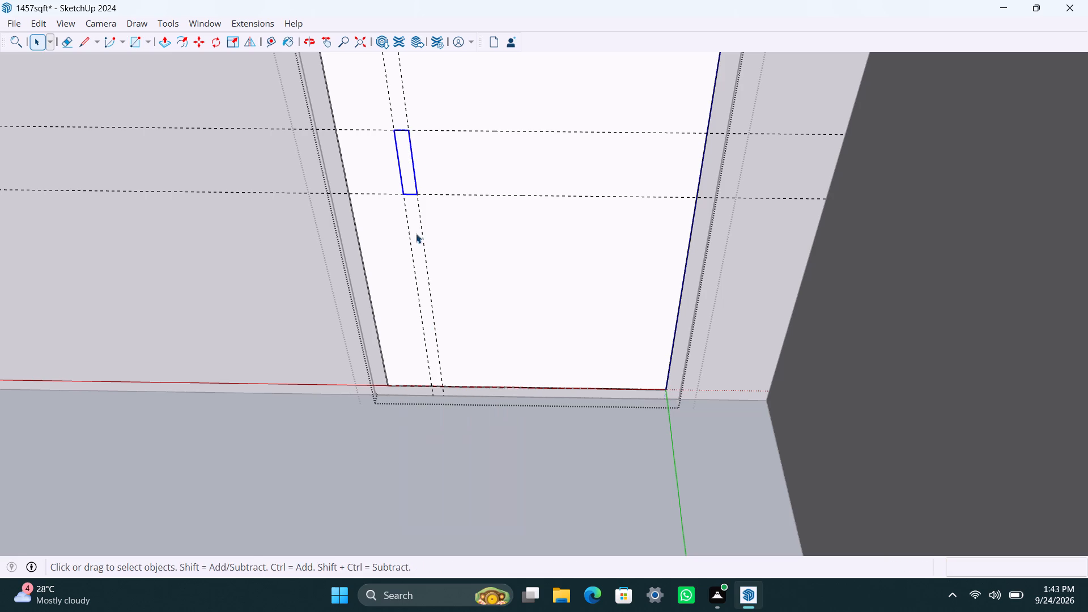
Push/Pull the handle face 0.5" and exit the nested door groups.
triple_click(406, 172)
key(p)
click(406, 172)
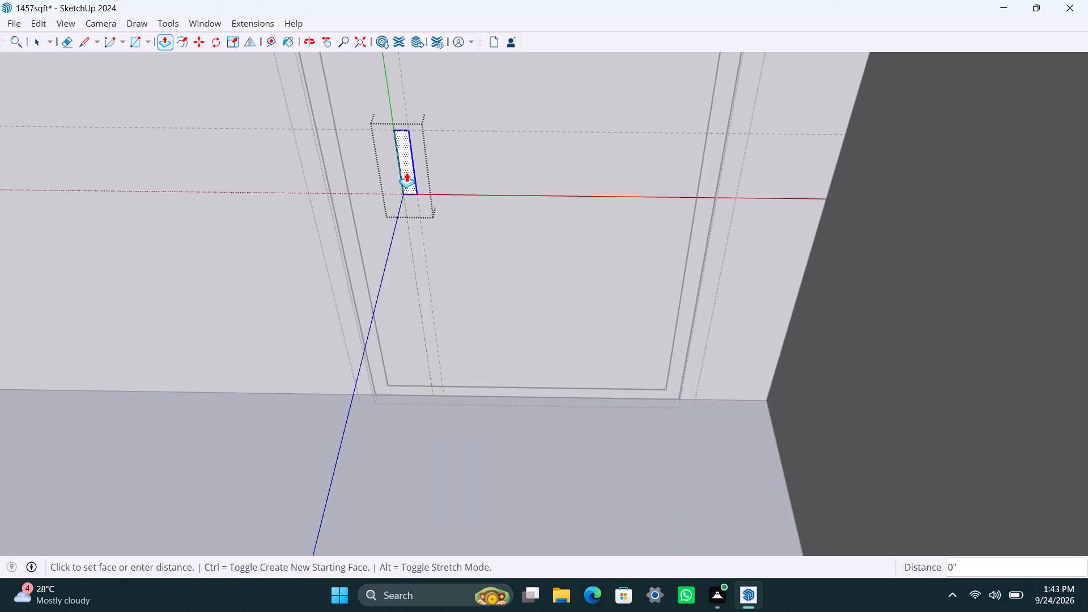
text(0.5")
key(Return)
key(space)
scroll(390, 166, down, 13)
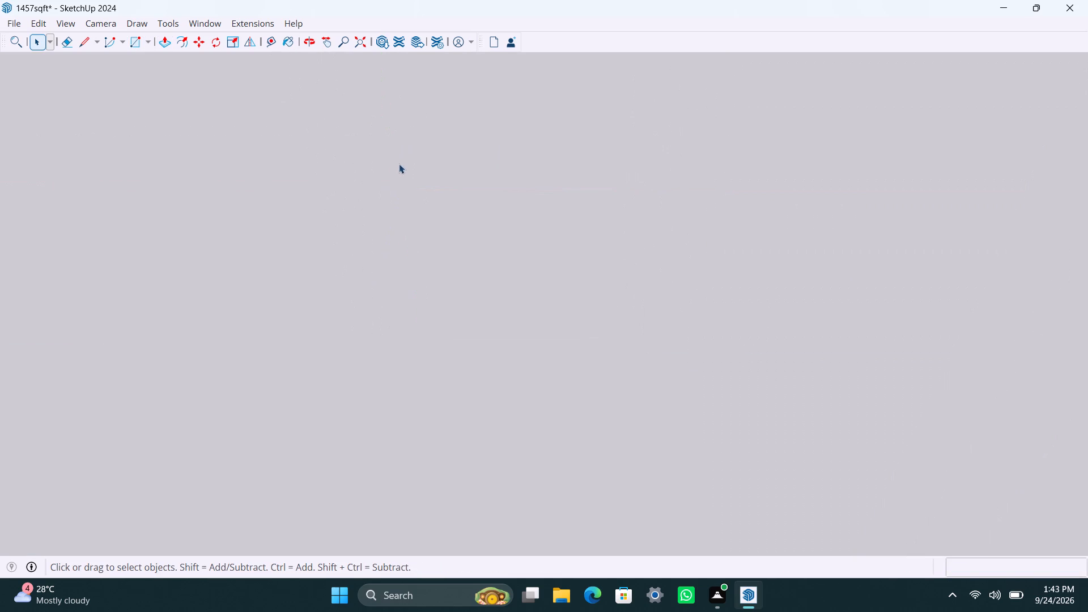
click(358, 42)
scroll(463, 246, down, 5)
click(674, 227)
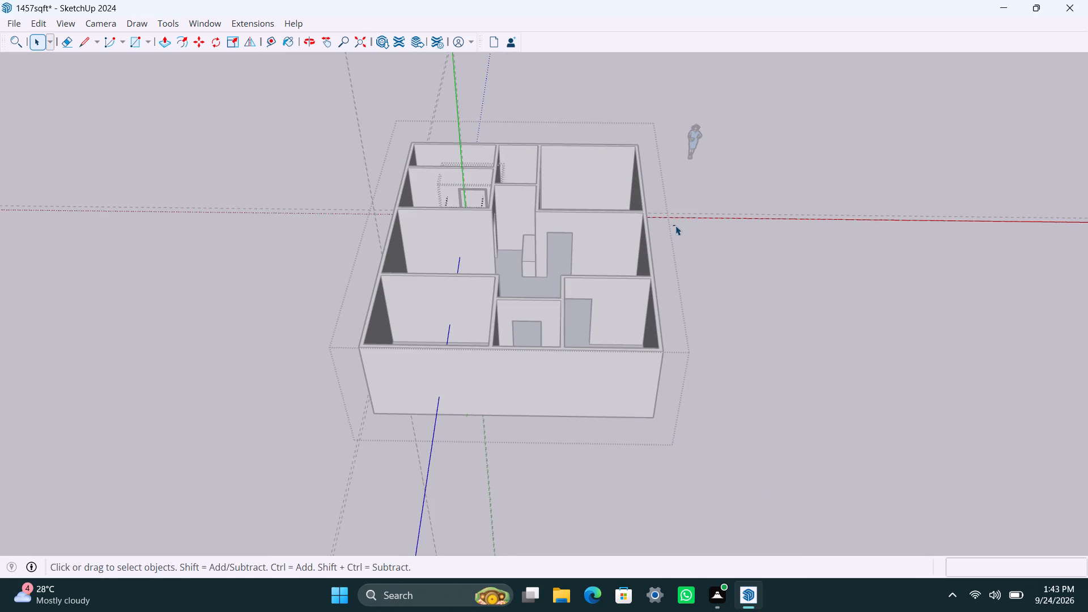
click(700, 194)
triple_click(699, 192)
Look over the rooms and passages to find the next doorway that still needs a door.
scroll(503, 224, up, 6)
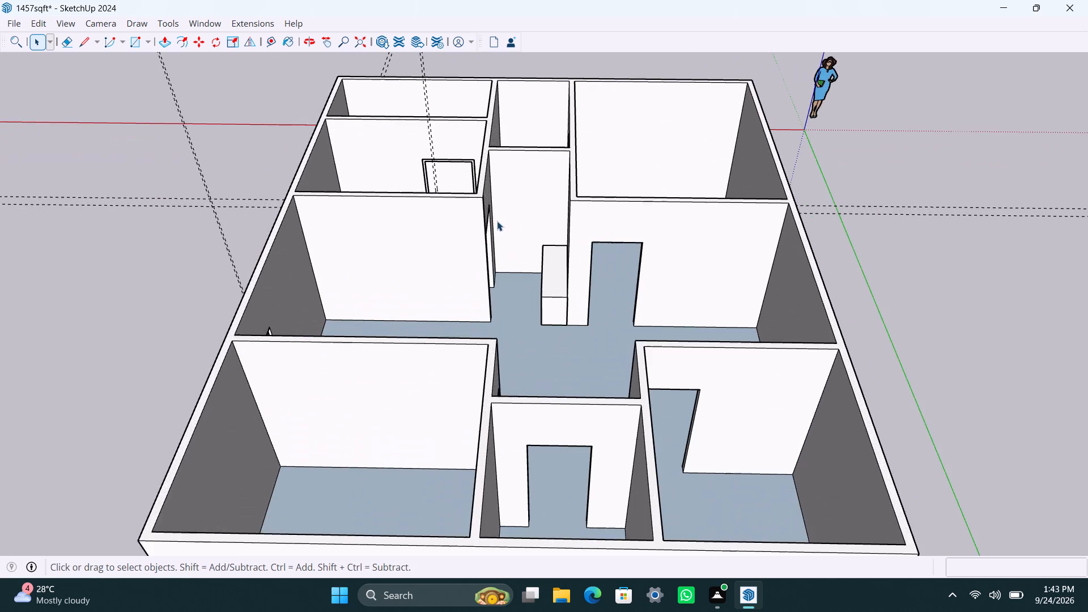
middle_drag(507, 236, 125, 328)
scroll(424, 263, up, 1)
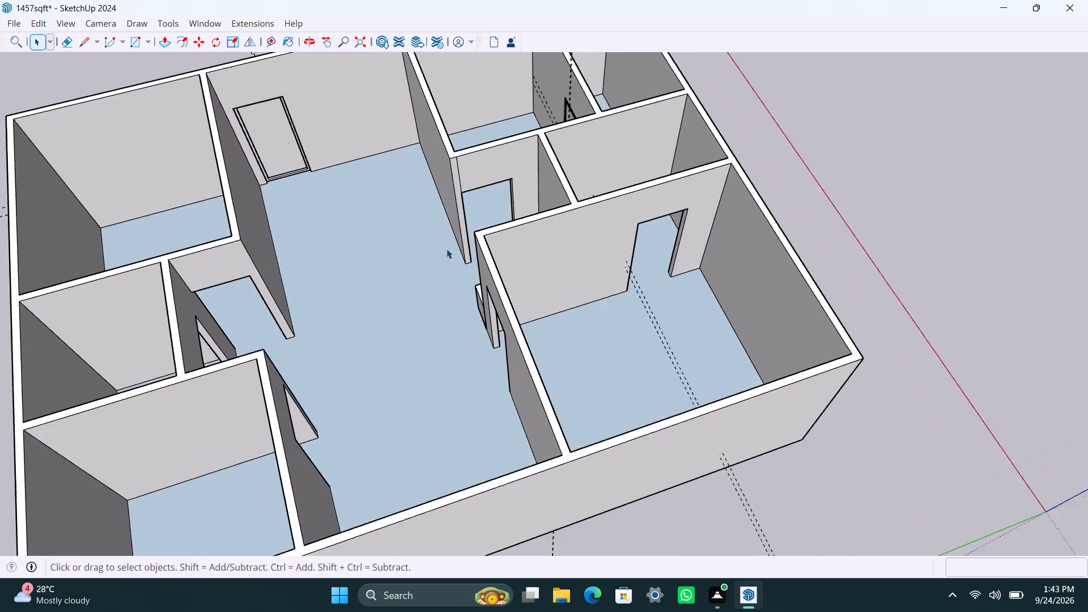
scroll(447, 249, up, 1)
middle_drag(495, 252, 391, 263)
middle_drag(468, 228, 528, 311)
scroll(571, 281, up, 2)
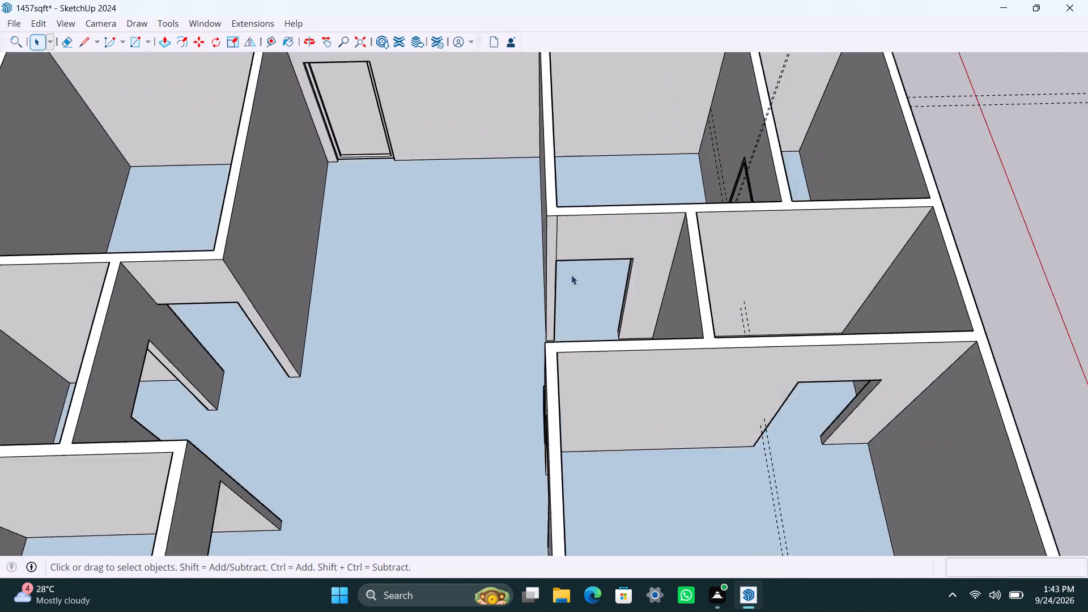
scroll(571, 275, up, 3)
middle_drag(562, 295, 561, 307)
scroll(558, 300, up, 2)
key(r)
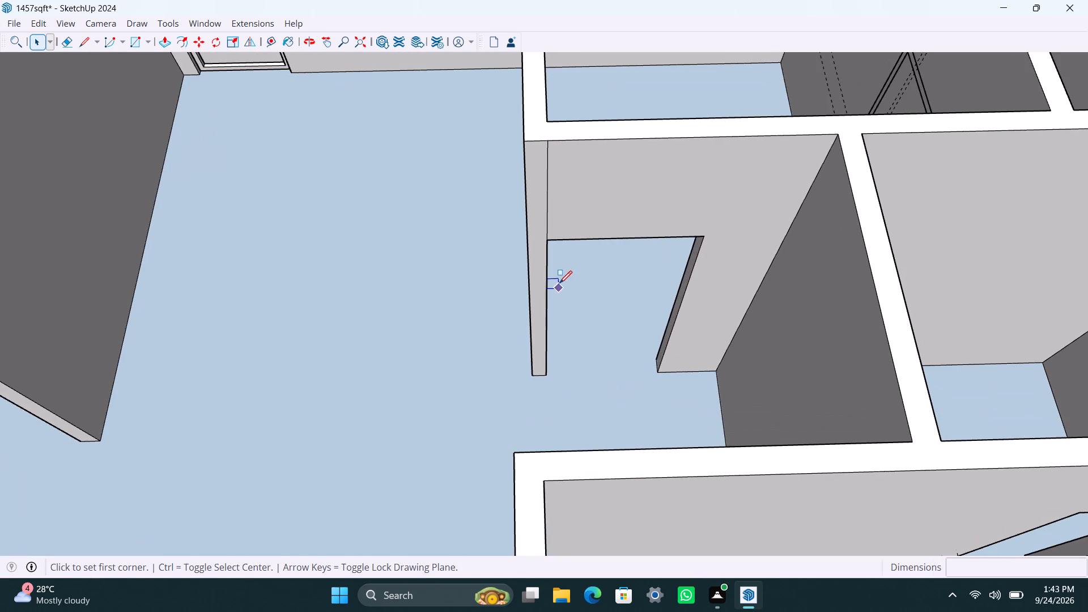
key(space)
scroll(386, 334, down, 9)
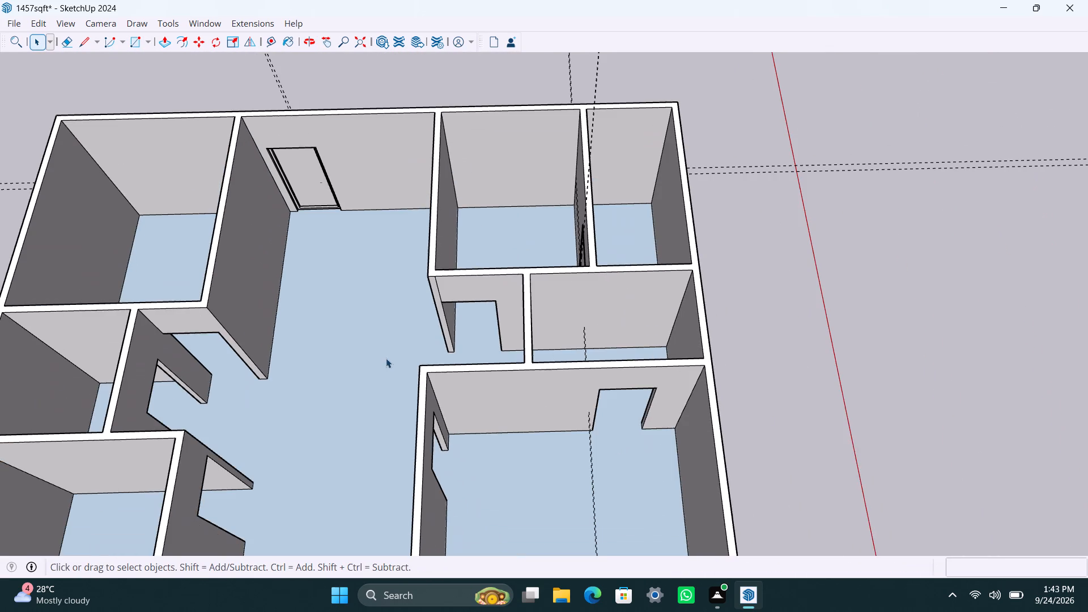
scroll(341, 392, down, 2)
Draw a 7' by 3' rectangle filling the door opening beside the counter block and make it a group.
shift+middle_drag(322, 400, 485, 295)
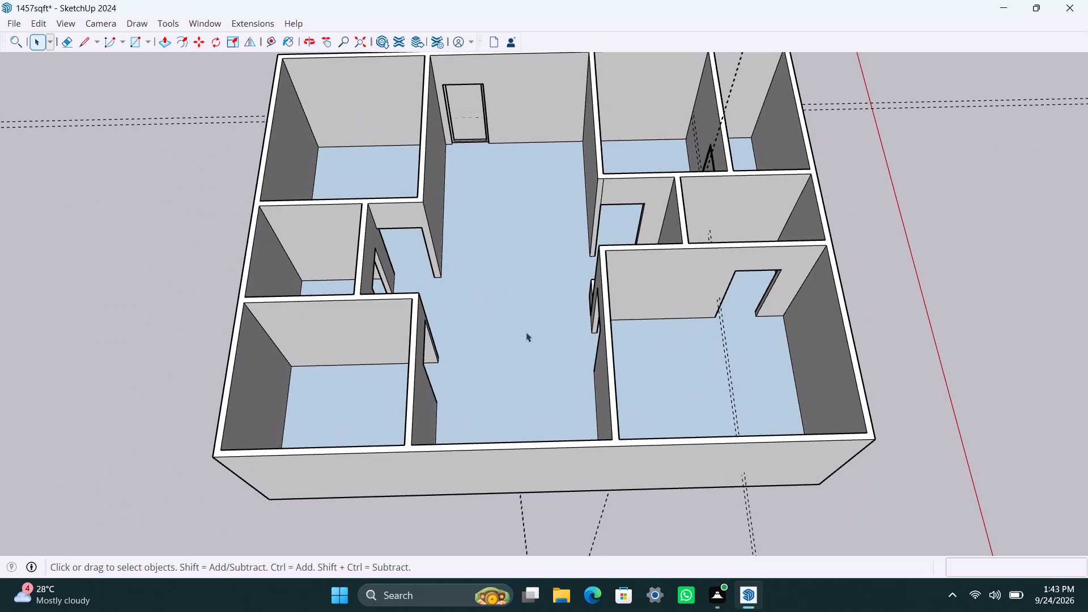
scroll(525, 334, up, 2)
middle_drag(524, 367, 978, 290)
scroll(620, 246, up, 2)
shift+middle_drag(563, 291, 580, 305)
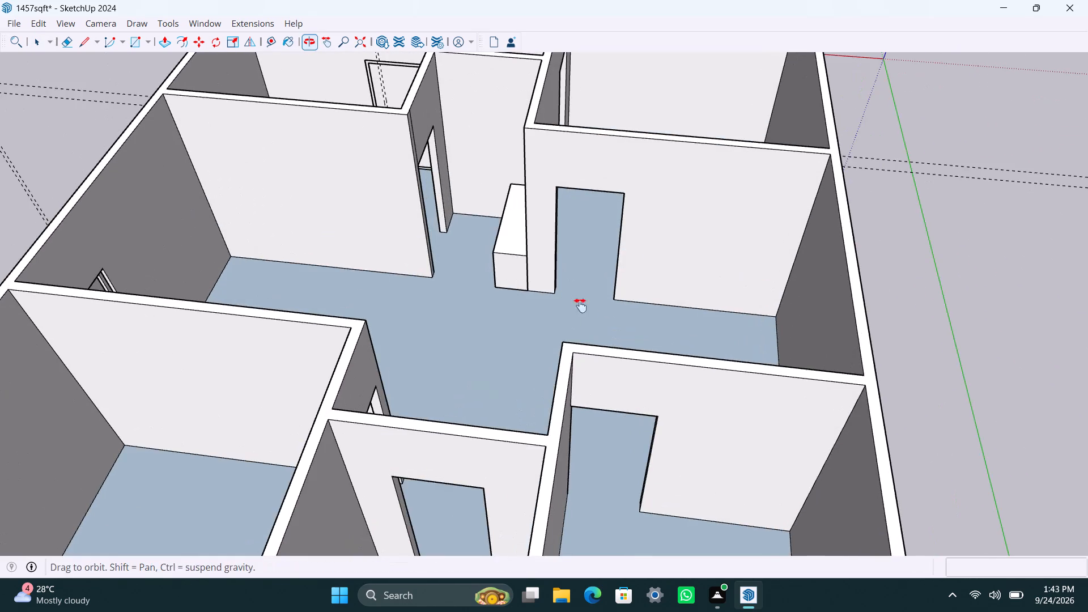
shift+middle_drag(580, 305, 602, 321)
scroll(609, 255, up, 1)
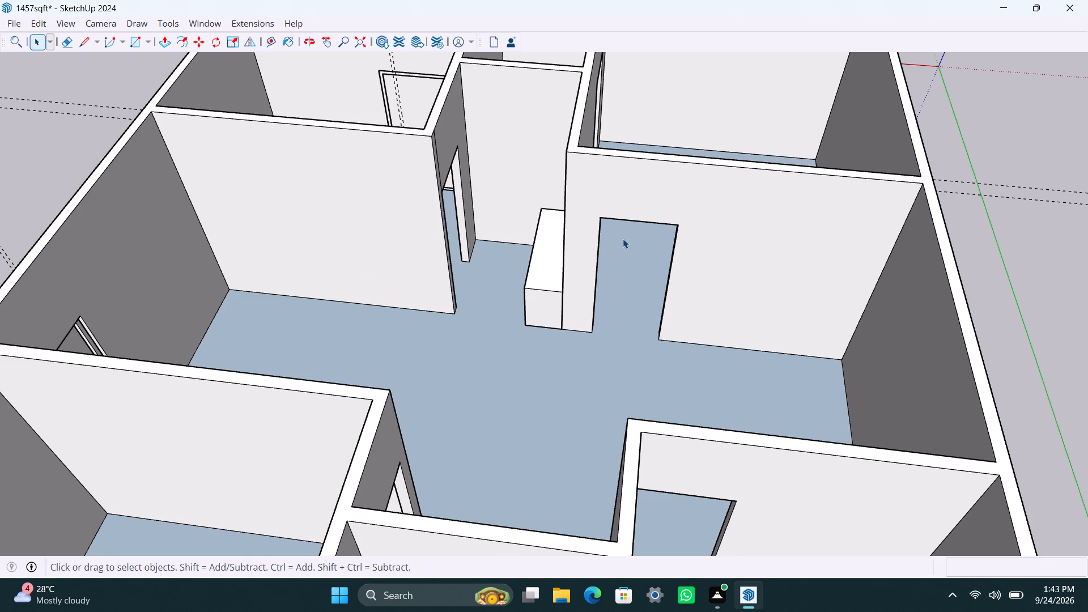
key(r)
click(601, 219)
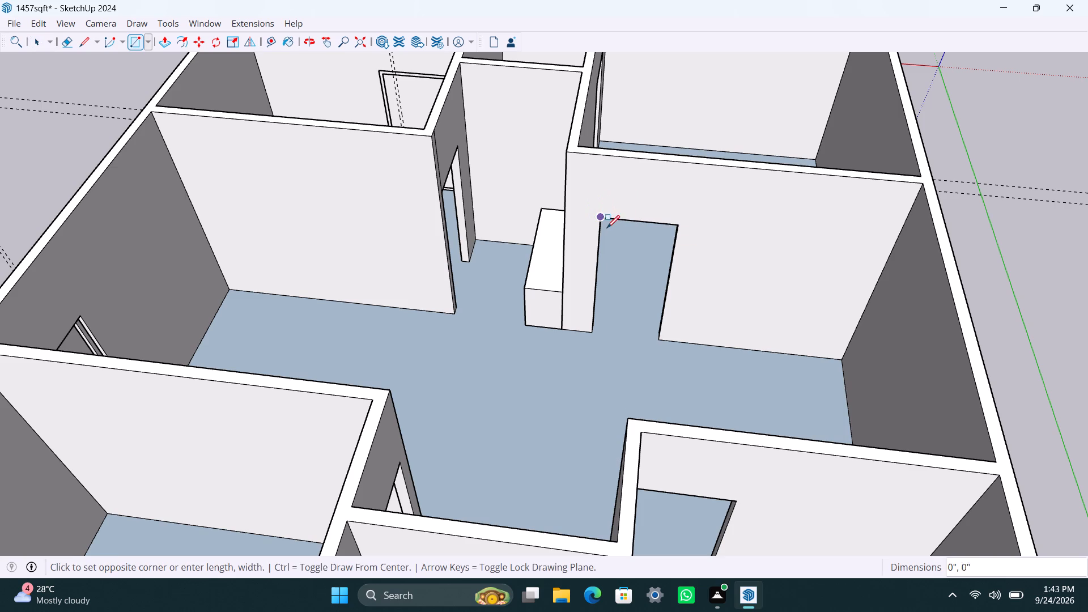
click(658, 335)
key(space)
double_click(639, 318)
right_click(639, 318)
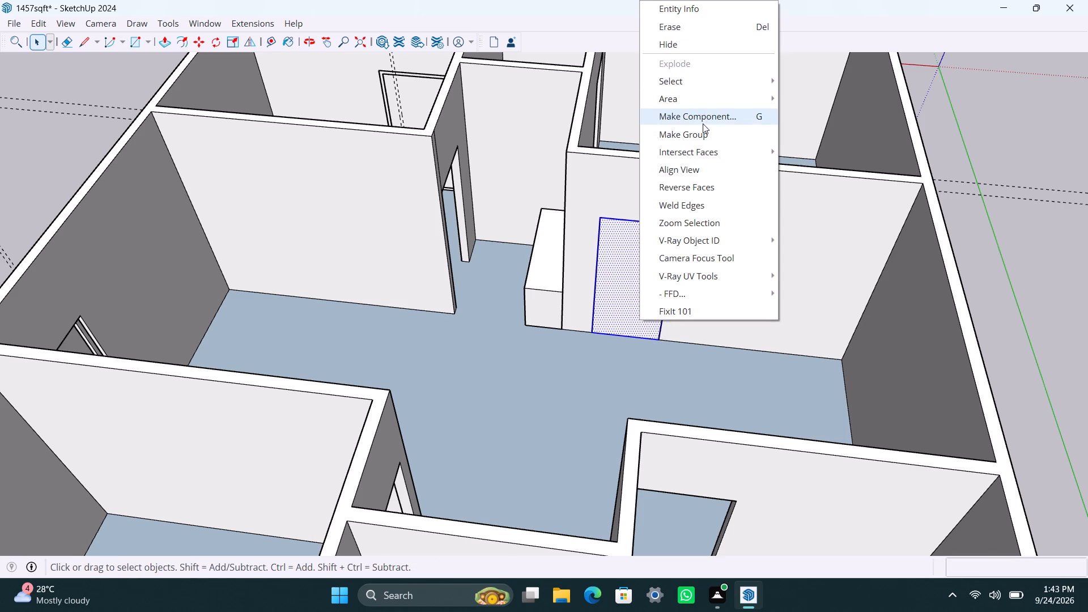
click(703, 126)
Inside the new group, offset the rectangle's edges 2" inward and delete the inner face to leave a frame.
triple_click(624, 261)
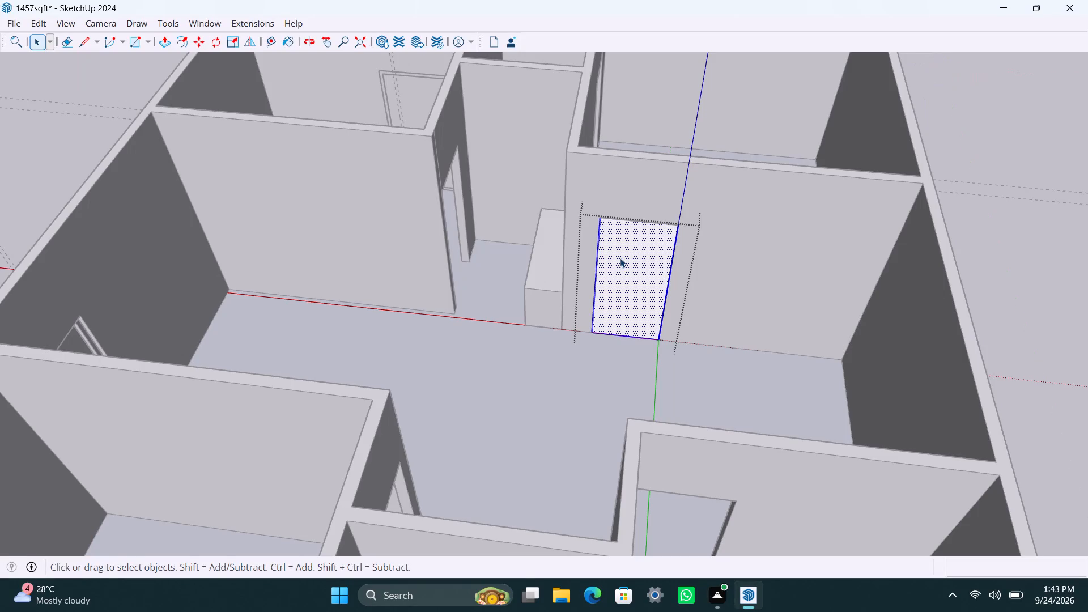
key(f)
click(614, 247)
text(2")
key(Return)
key(space)
click(613, 250)
key(Delete)
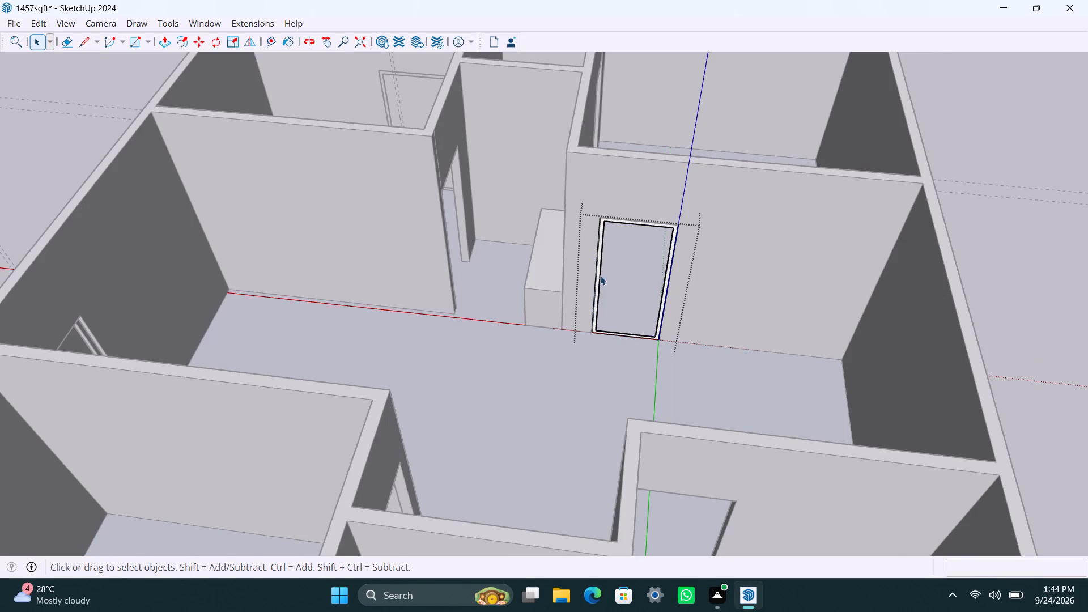
Push/Pull the door frame face 2.5".
scroll(592, 295, up, 11)
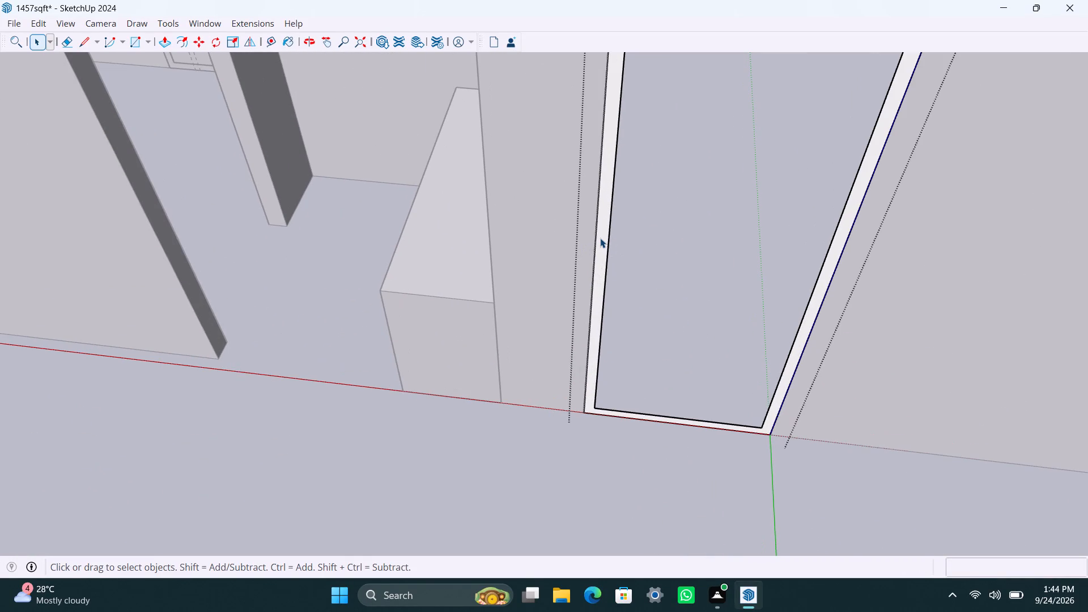
click(601, 236)
key(p)
click(601, 236)
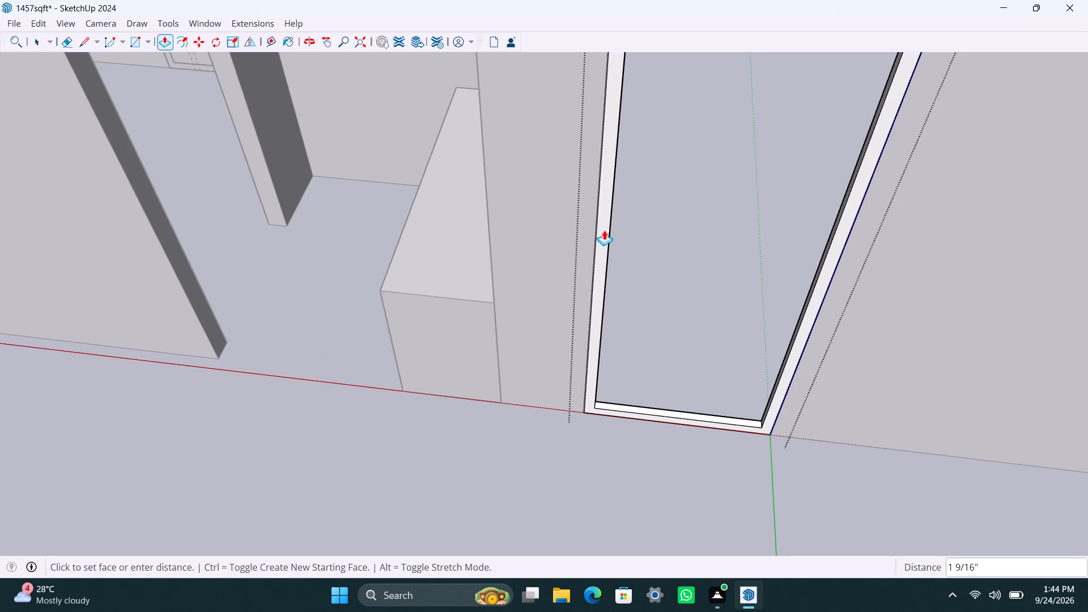
text(2.5")
key(Return)
key(space)
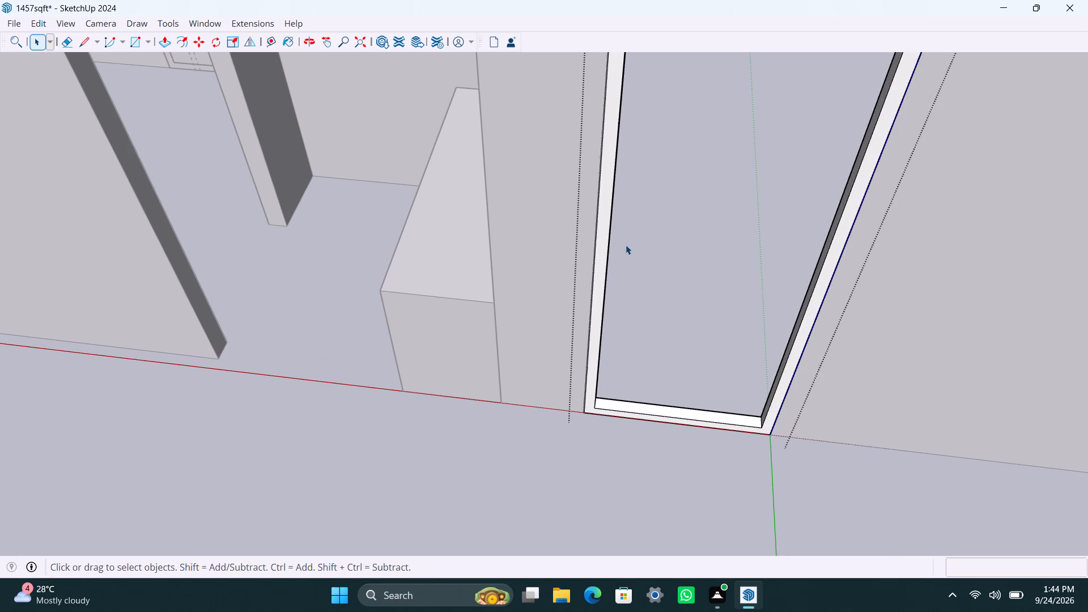
Draw a door panel rectangle spanning the inside corners of the frame and make it a group.
scroll(629, 247, down, 9)
key(r)
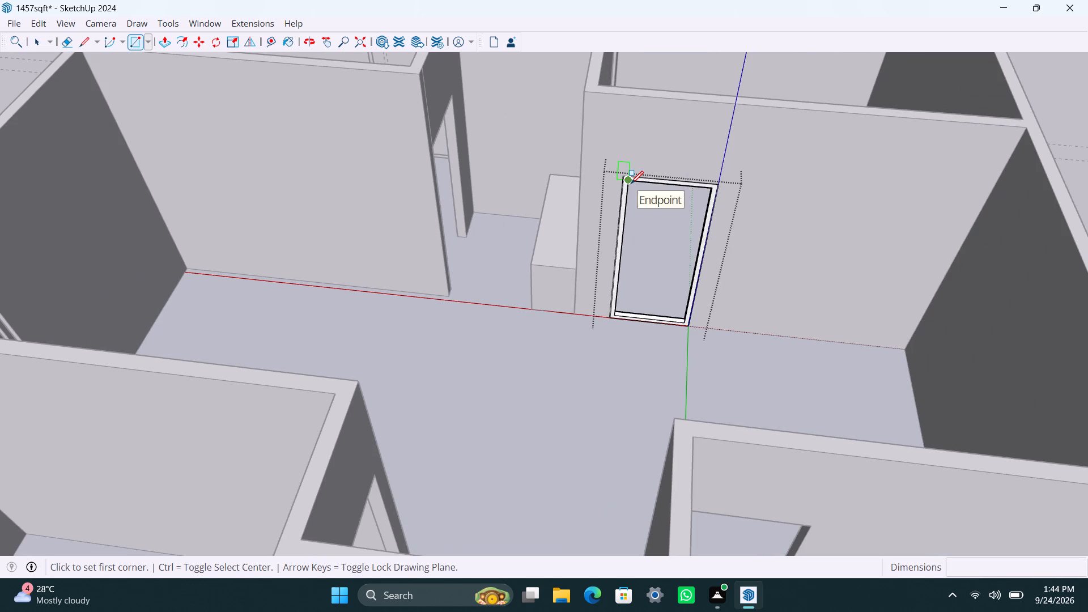
click(631, 184)
click(682, 325)
key(space)
double_click(678, 291)
right_click(678, 290)
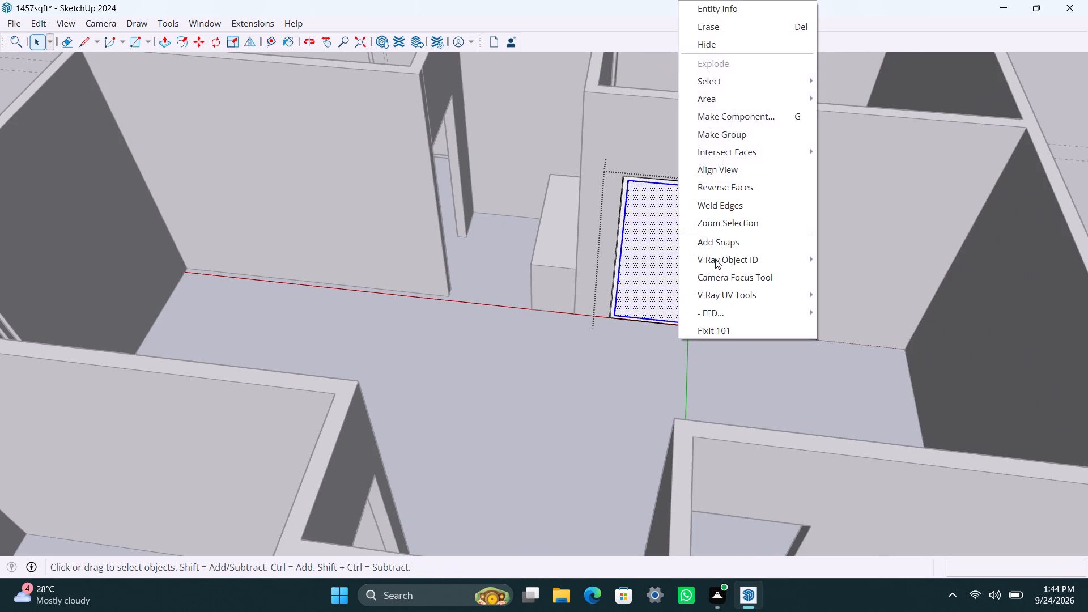
click(747, 130)
Open the door panel group and Push/Pull its face 18 mm.
triple_click(679, 212)
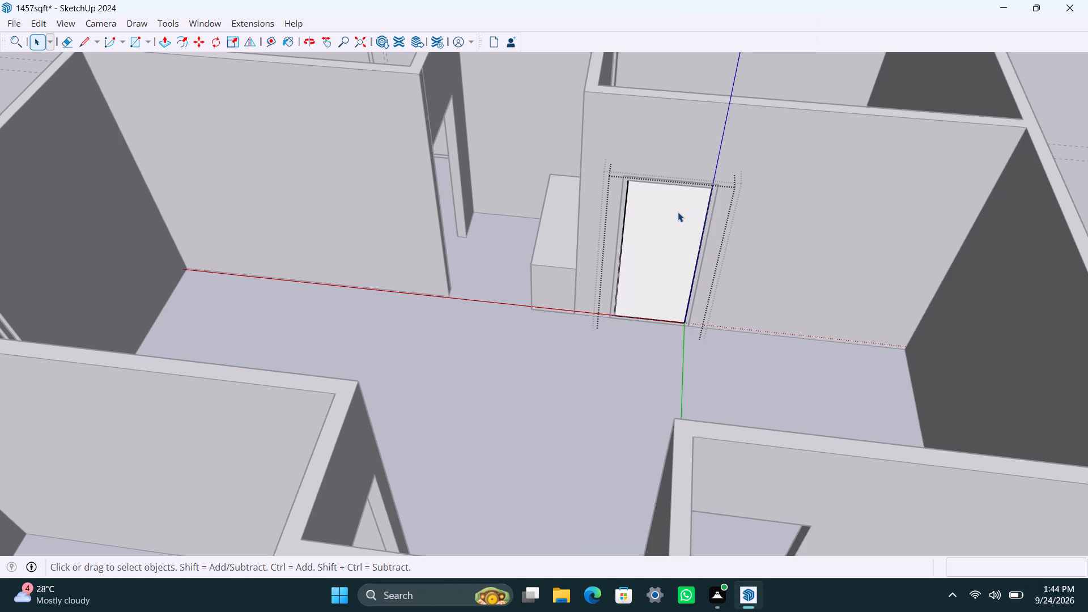
key(p)
drag(671, 219, 665, 206)
text(18mm)
key(Return)
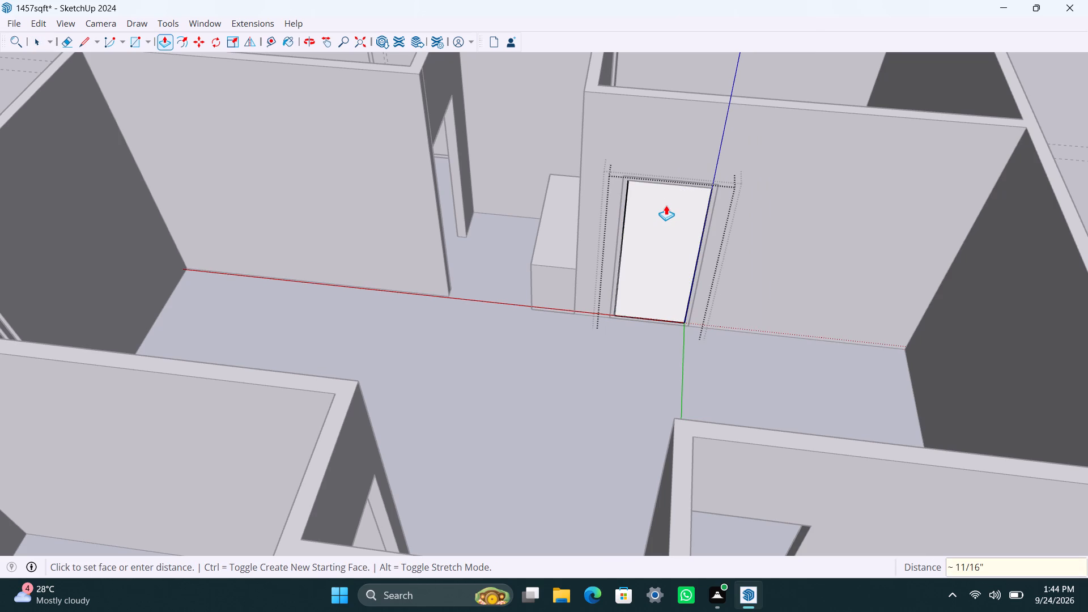
key(space)
Place a horizontal guide 4' below the door panel's top edge.
key(t)
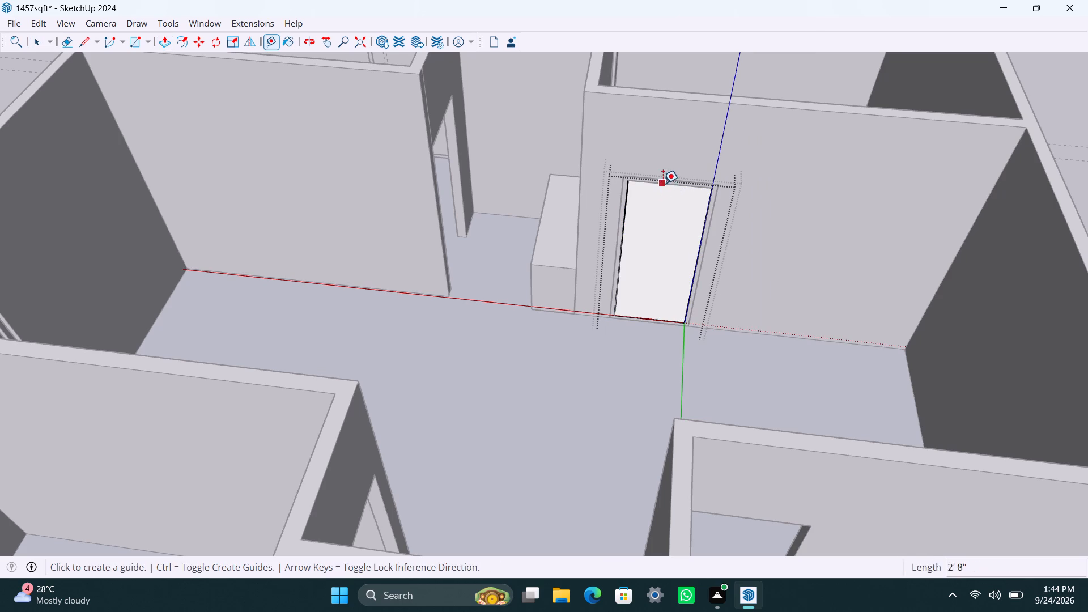
drag(667, 188, 666, 193)
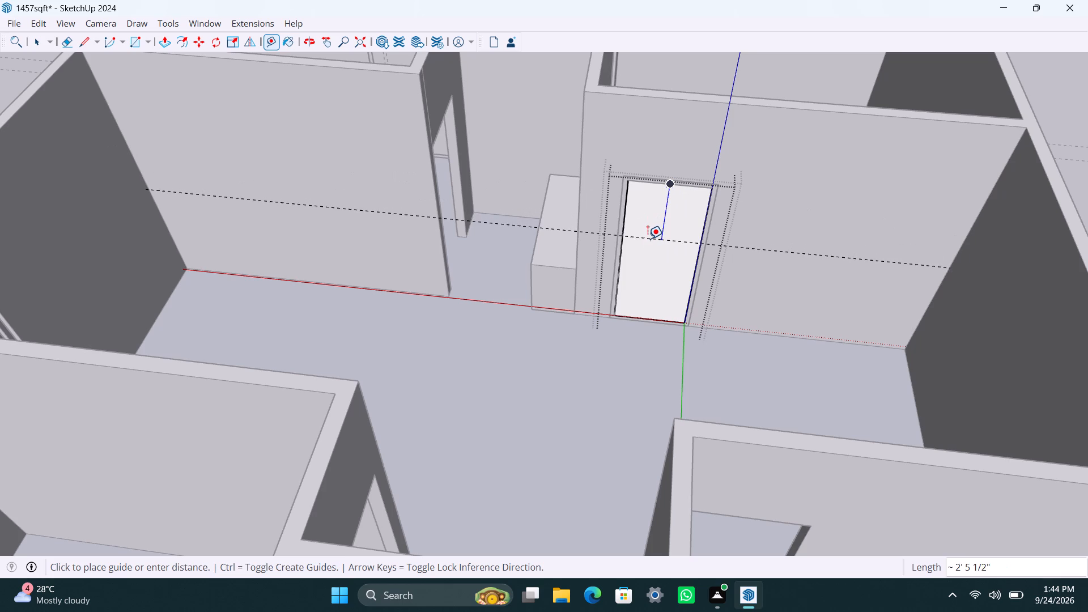
text(4')
key(Return)
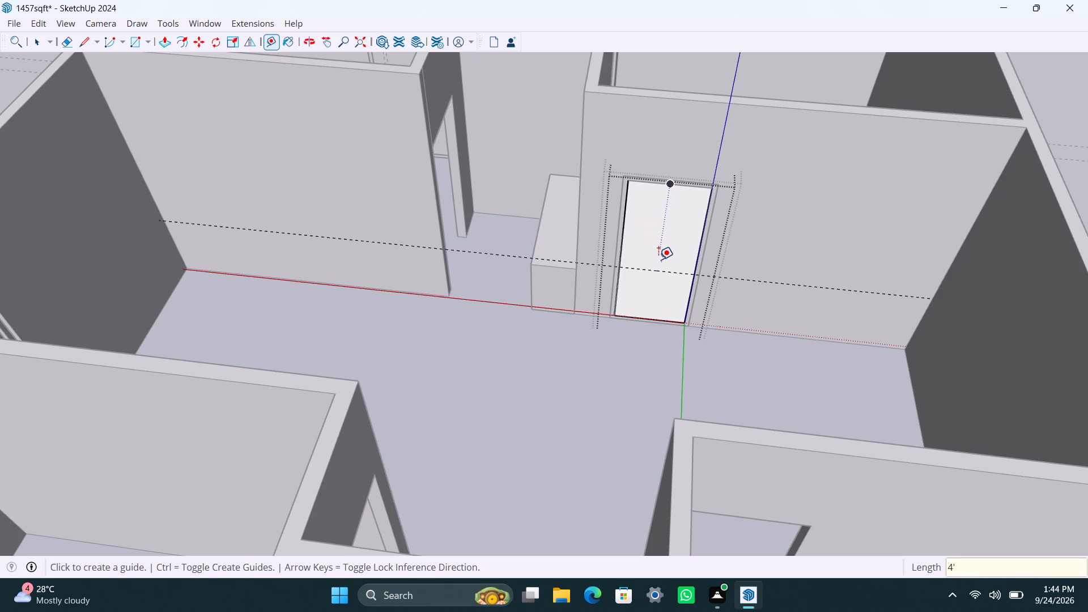
Place a vertical guide 6" in from the panel's side edge nearest the counter and another 1.5" further in.
click(624, 232)
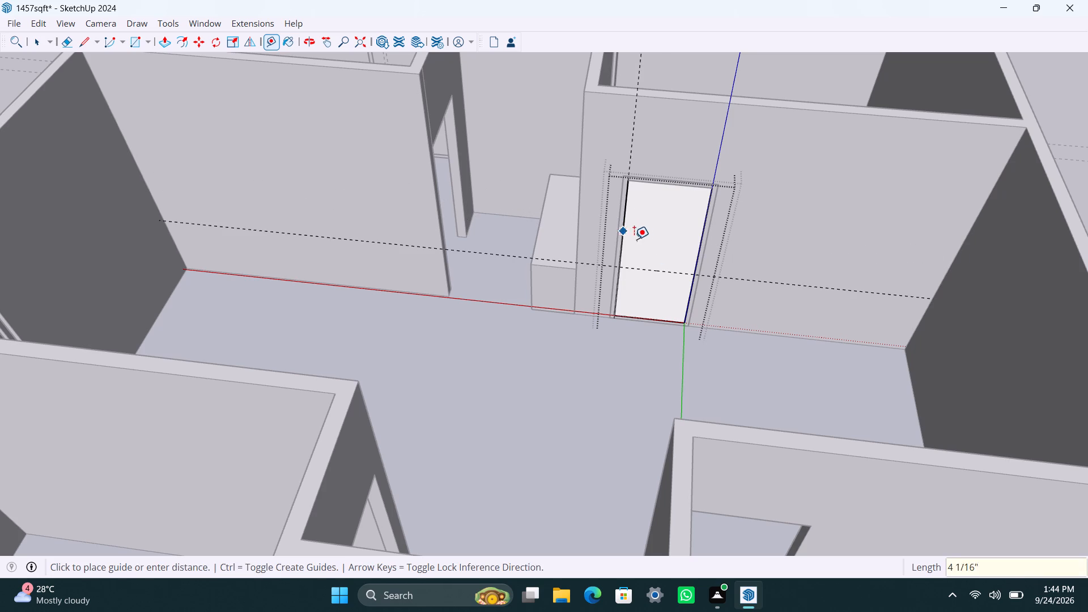
text(6")
key(Return)
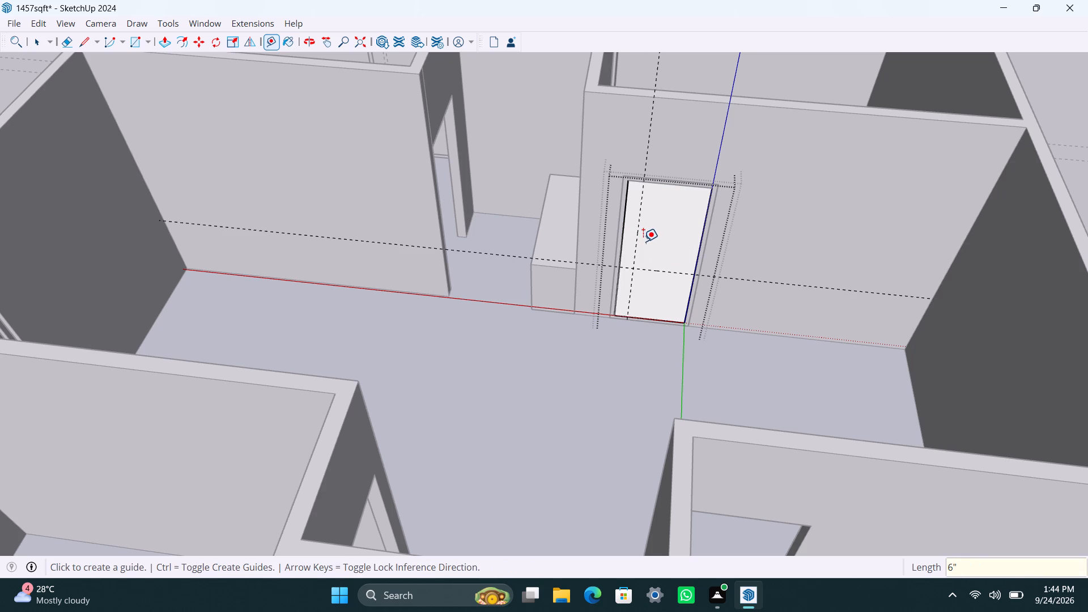
drag(639, 217, 640, 222)
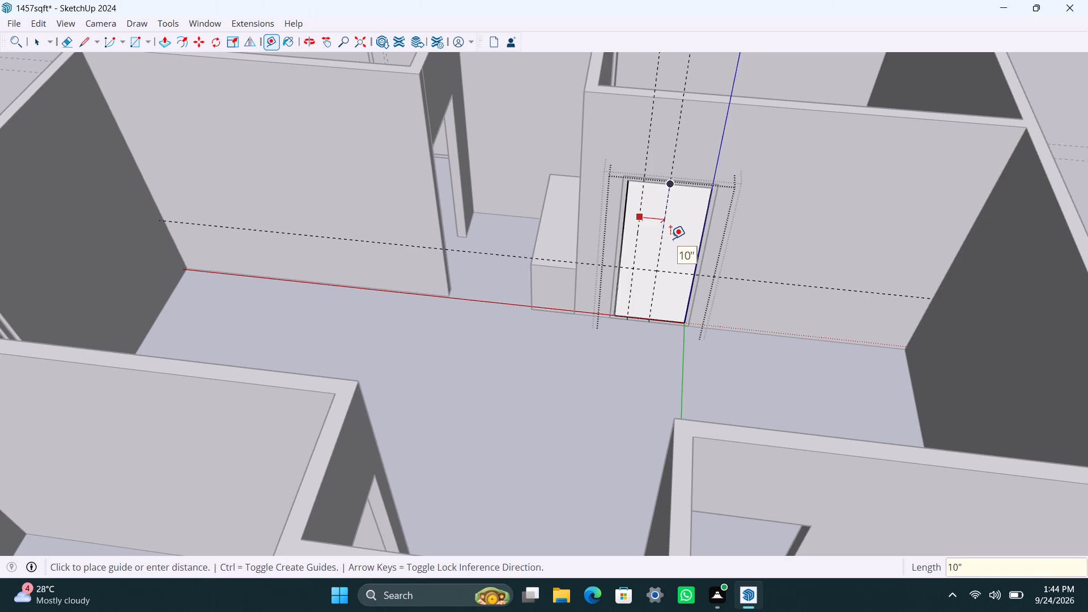
text(1.5")
key(Return)
key(space)
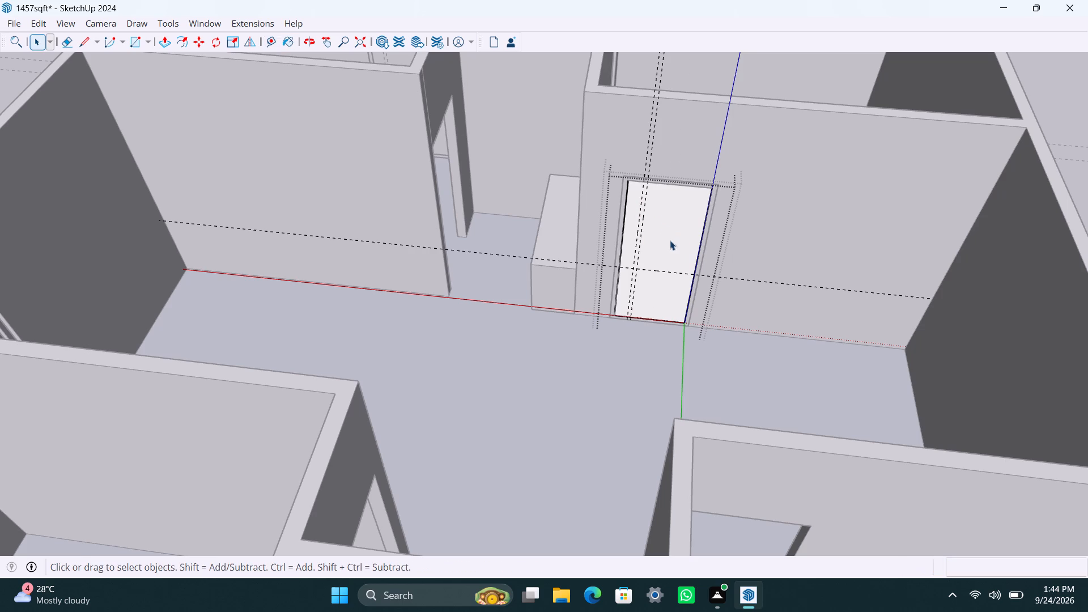
Place a second horizontal guide 8" above the existing horizontal guide on the door panel.
scroll(655, 275, up, 5)
key(t)
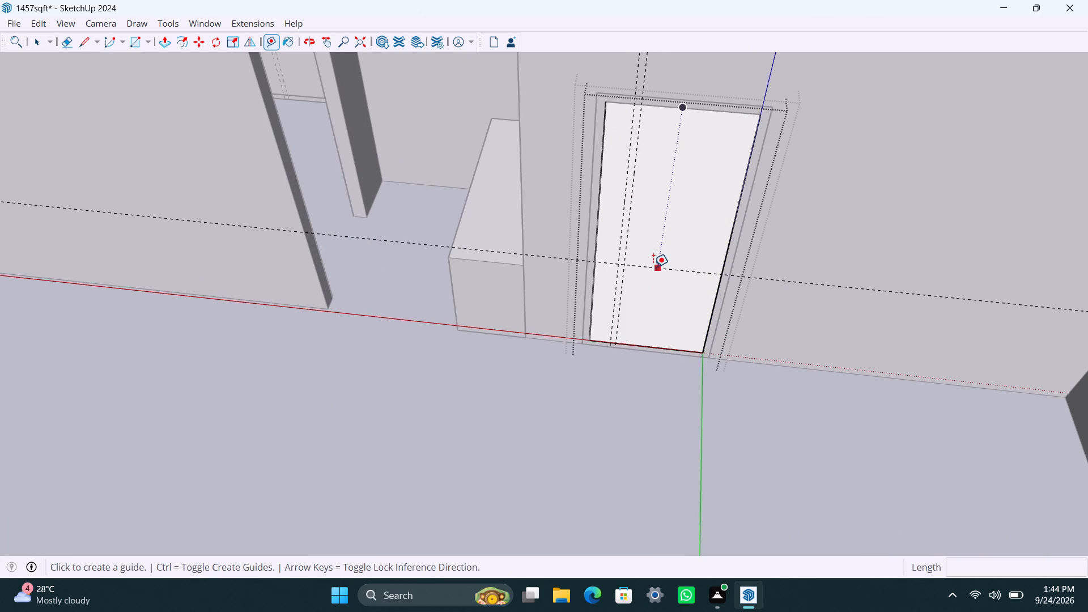
click(653, 267)
key(space)
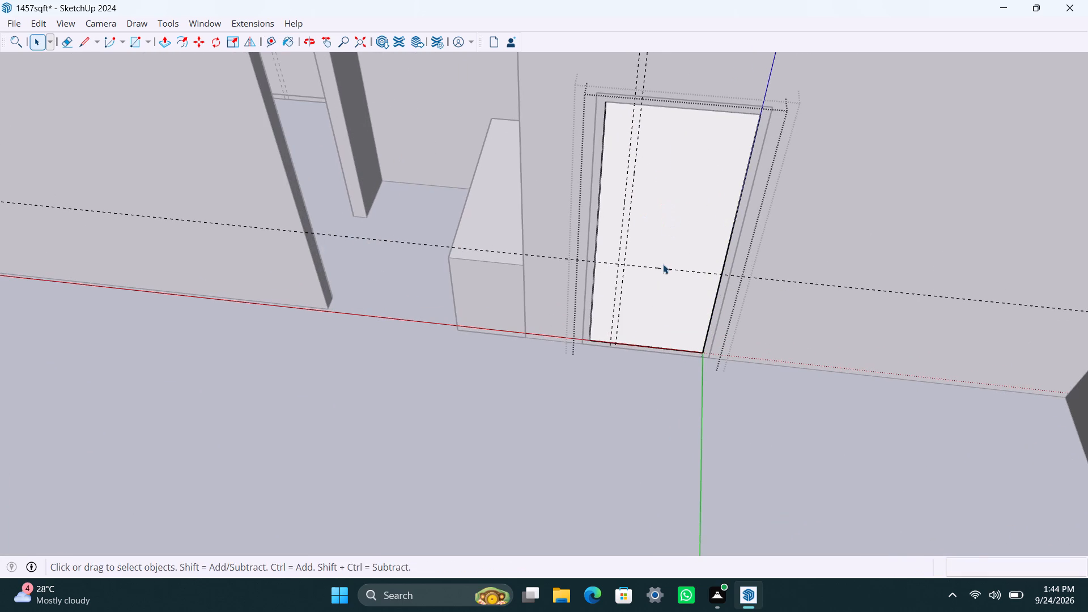
key(t)
click(684, 273)
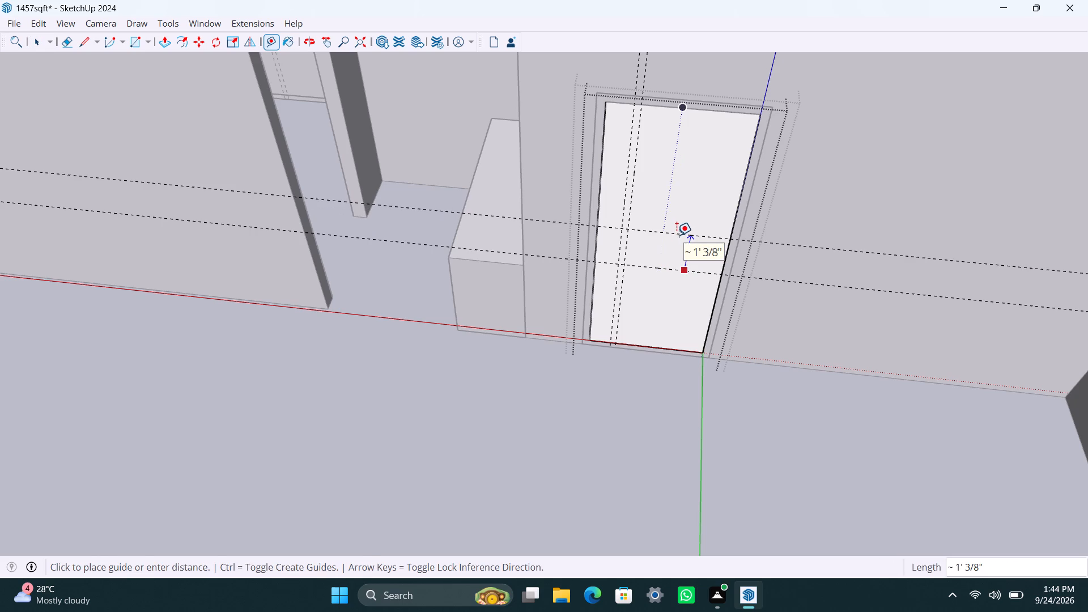
text(8")
key(Return)
key(space)
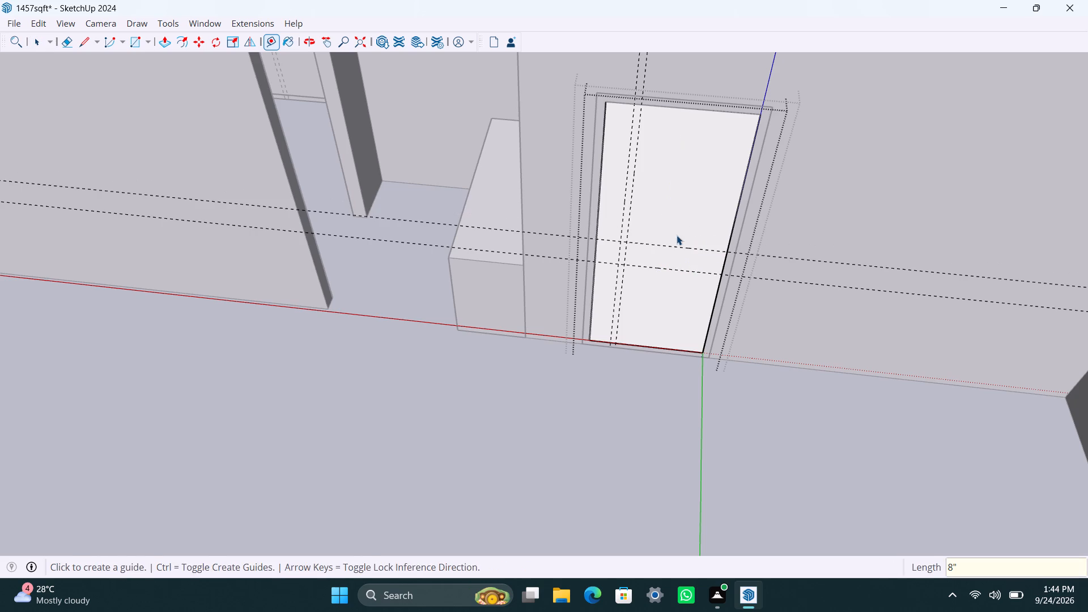
Draw a 1.5" by 8" handle rectangle between the guide intersections on the door panel and make it a group.
scroll(644, 245, up, 10)
key(r)
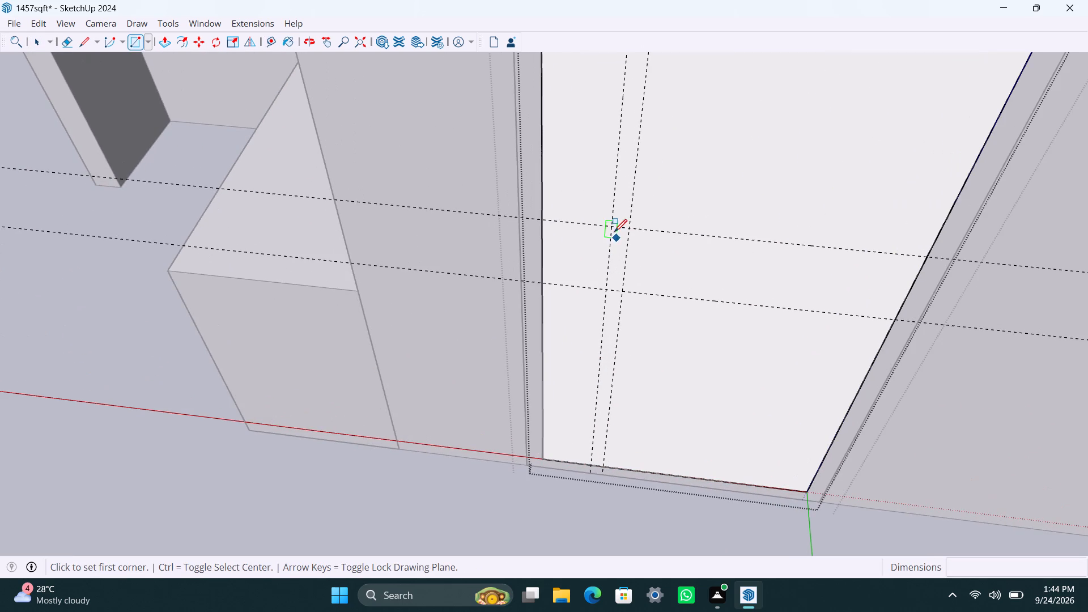
click(614, 227)
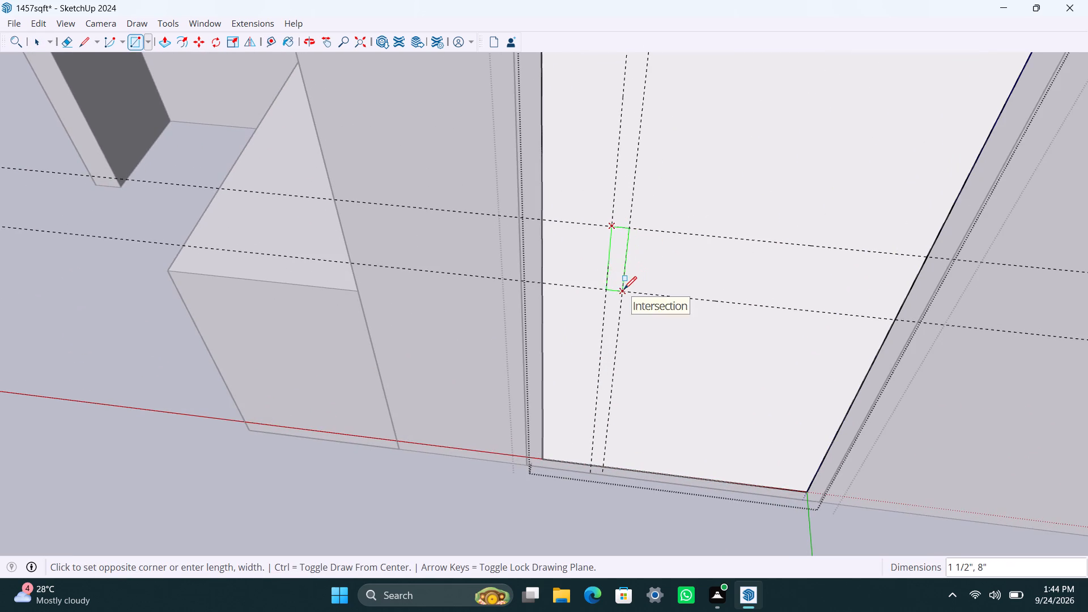
click(624, 289)
key(space)
double_click(621, 277)
right_click(621, 275)
click(657, 141)
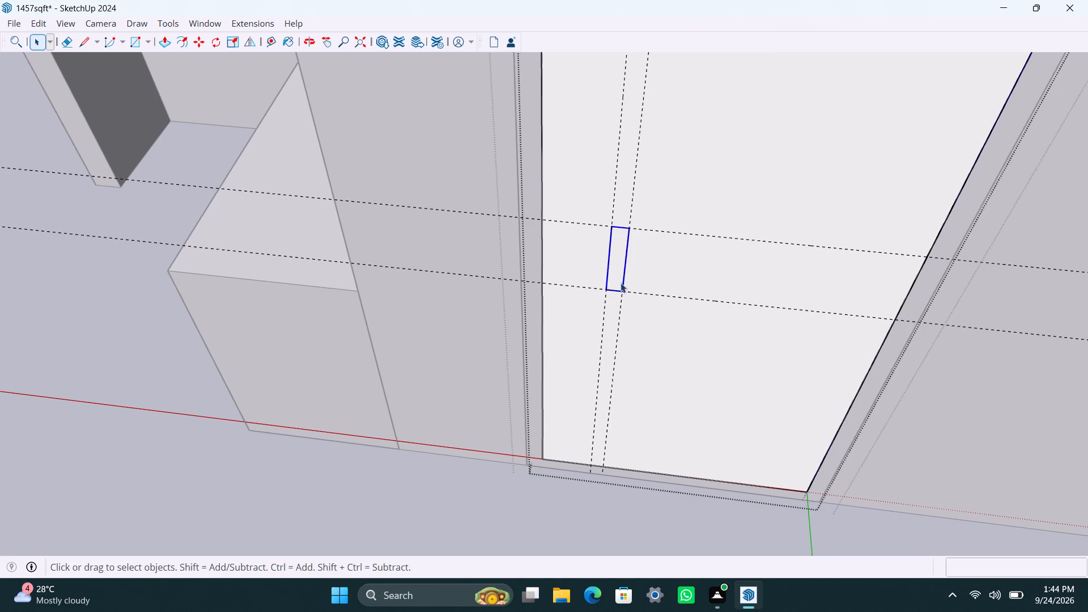
Open the handle group and Push/Pull its face 0.5".
scroll(607, 283, up, 2)
triple_click(620, 242)
key(p)
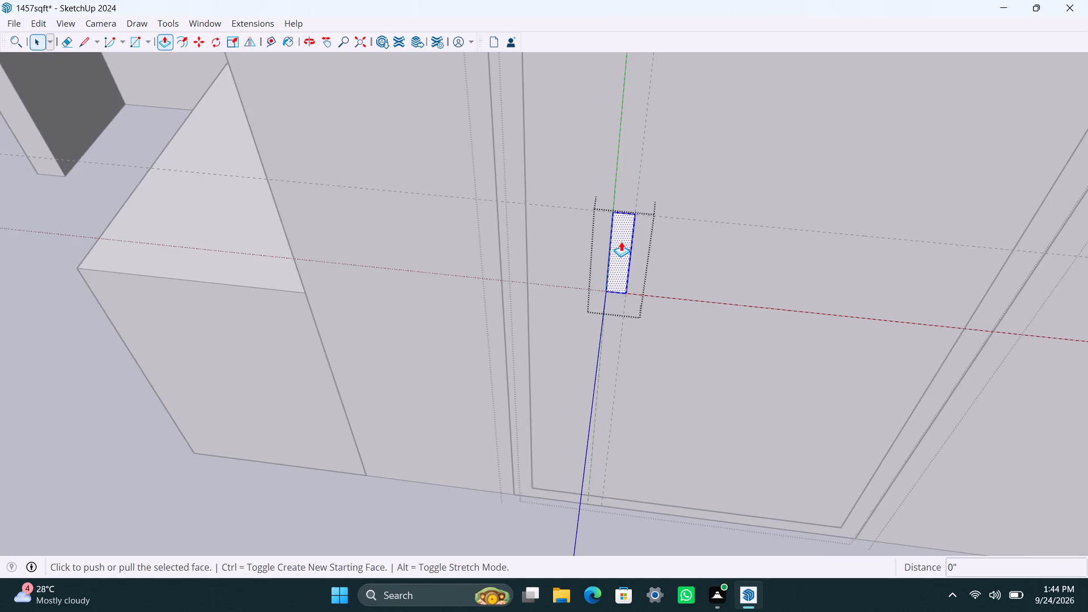
click(621, 241)
text(0.5")
key(Return)
key(space)
scroll(628, 235, down, 15)
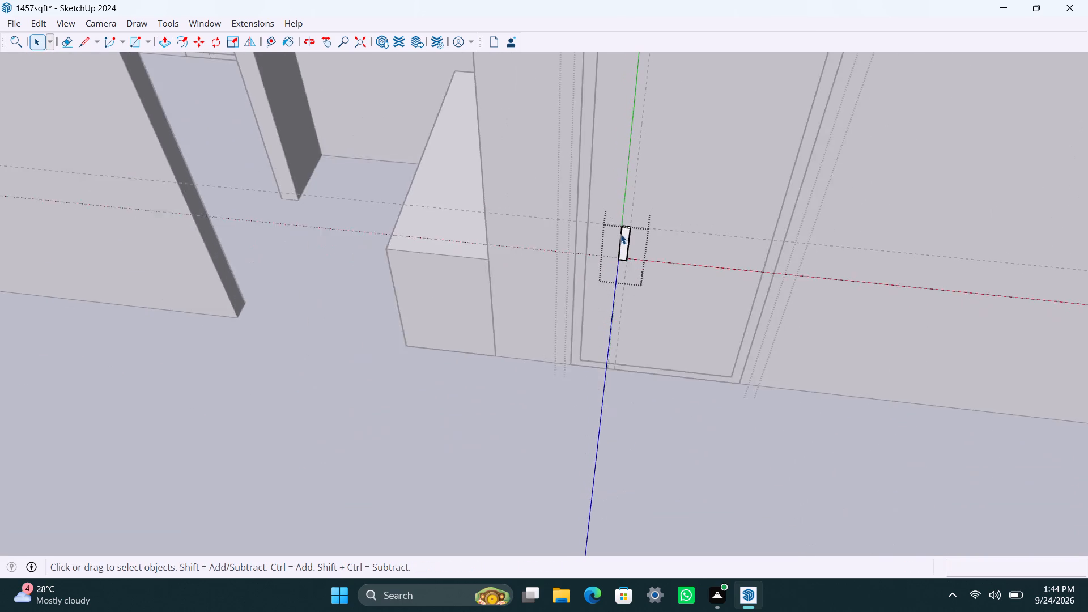
Close the open handle and door groups to return to the whole model.
scroll(620, 234, down, 14)
double_click(847, 135)
triple_click(849, 131)
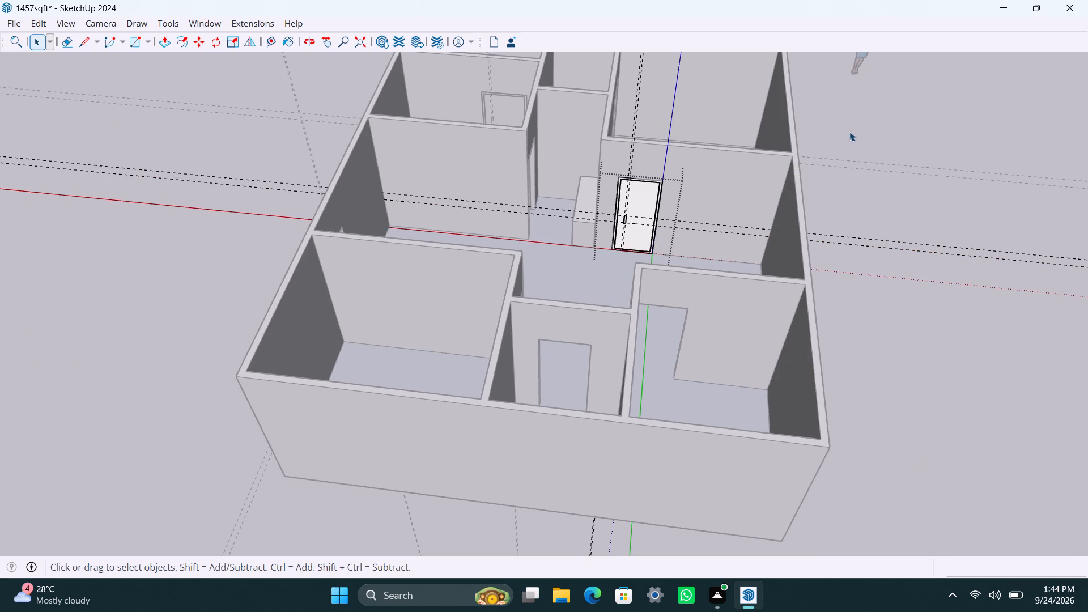
click(849, 131)
Inside the walls group, draw a 7' by 3' rectangle across the empty doorway of the room with the framed door and make it a group.
scroll(692, 88, down, 4)
middle_drag(695, 96, 378, 137)
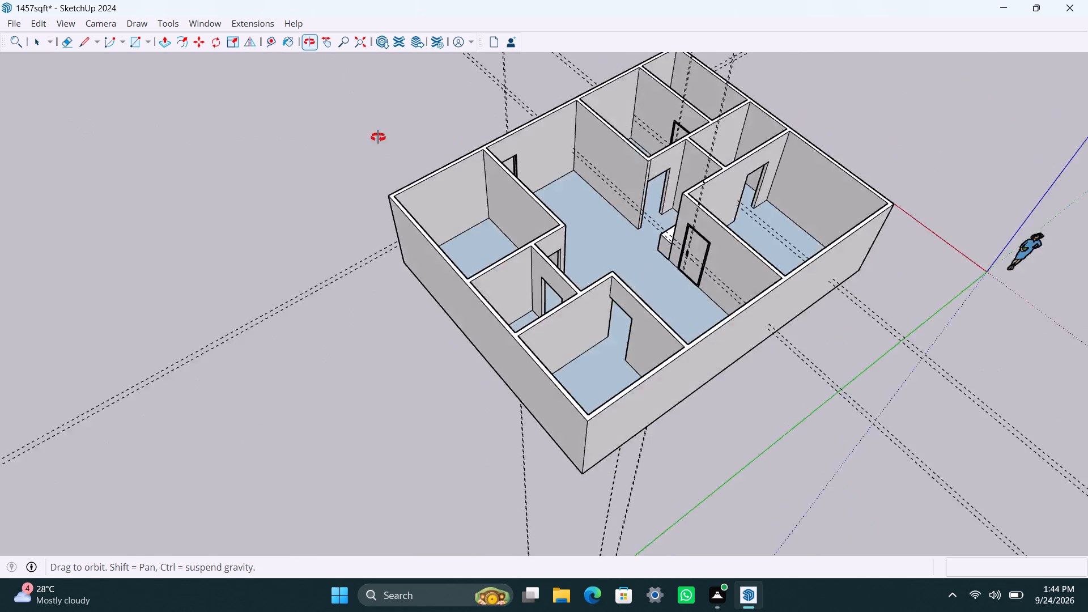
middle_drag(378, 137, 193, 134)
scroll(690, 334, down, 3)
shift+middle_drag(675, 334, 569, 260)
scroll(690, 295, up, 5)
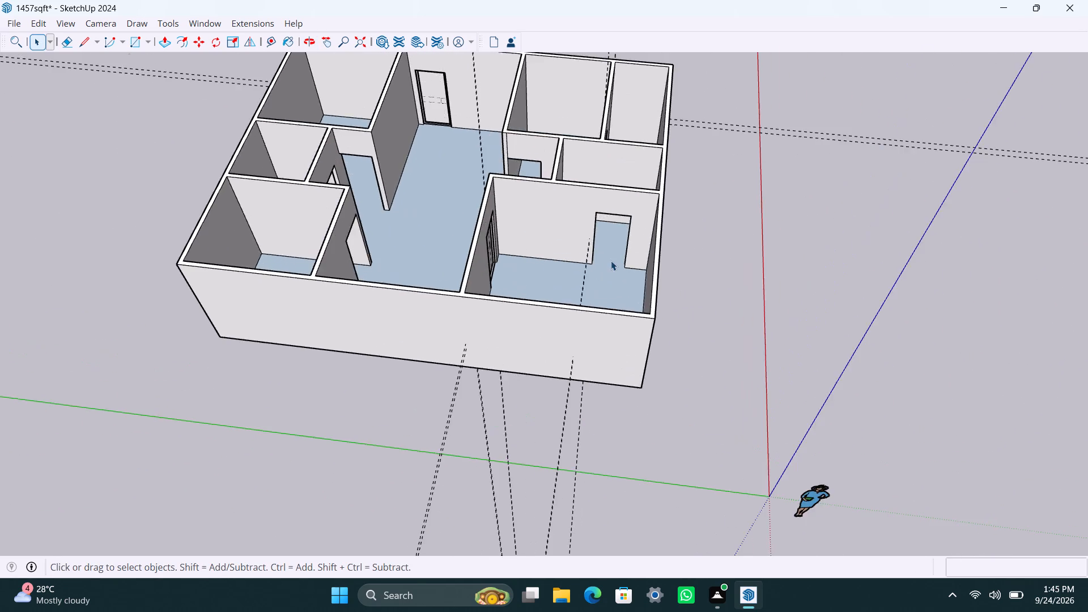
scroll(611, 261, up, 6)
middle_drag(584, 252, 615, 258)
scroll(599, 223, up, 1)
shift+middle_drag(601, 236, 605, 307)
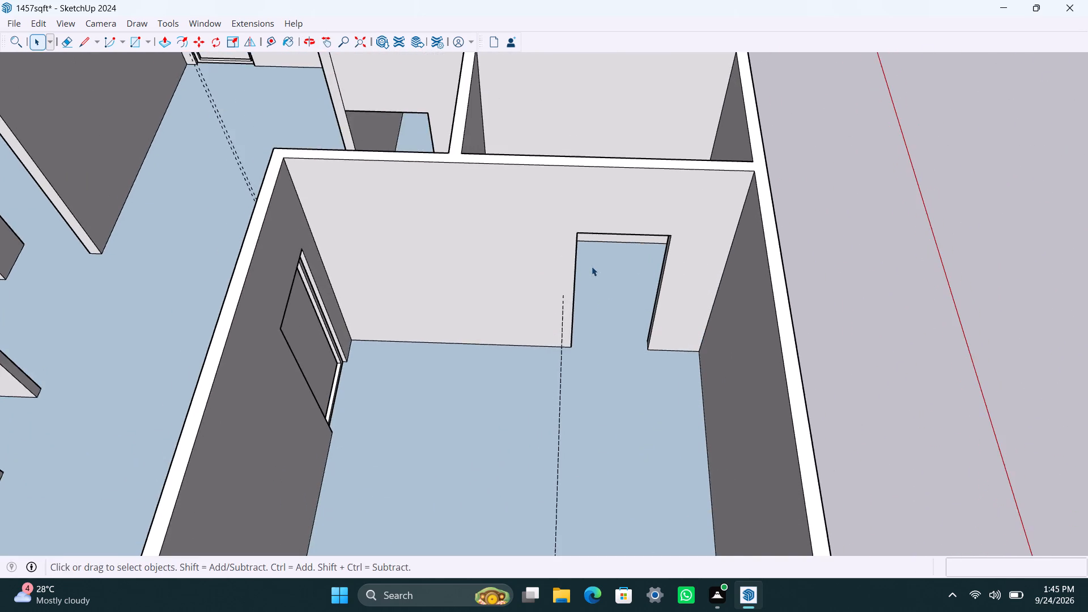
scroll(592, 265, up, 2)
middle_drag(568, 233, 549, 197)
scroll(596, 218, down, 3)
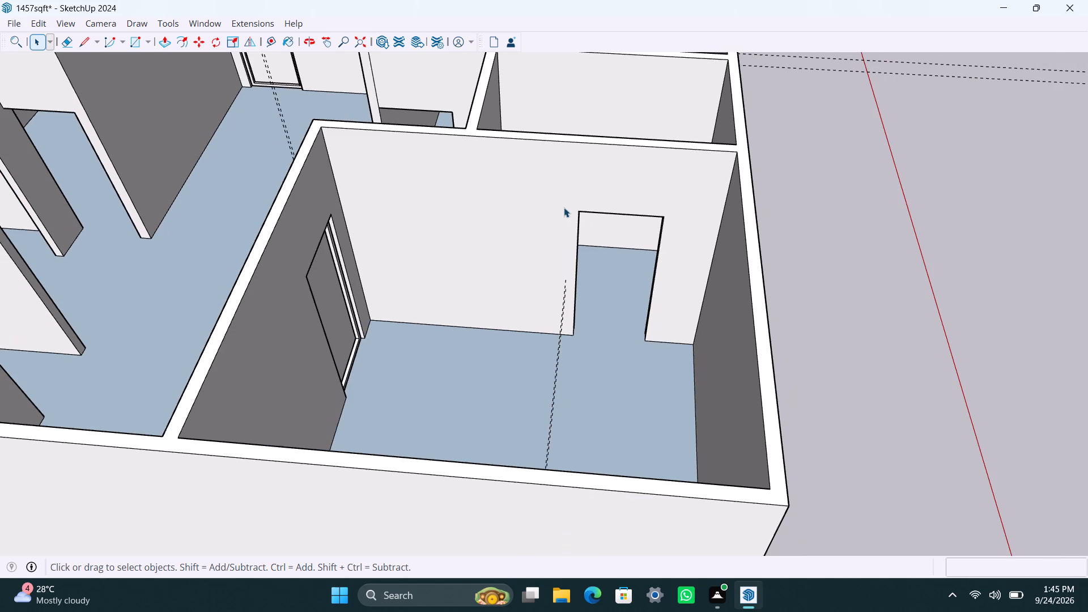
click(564, 207)
click(564, 207)
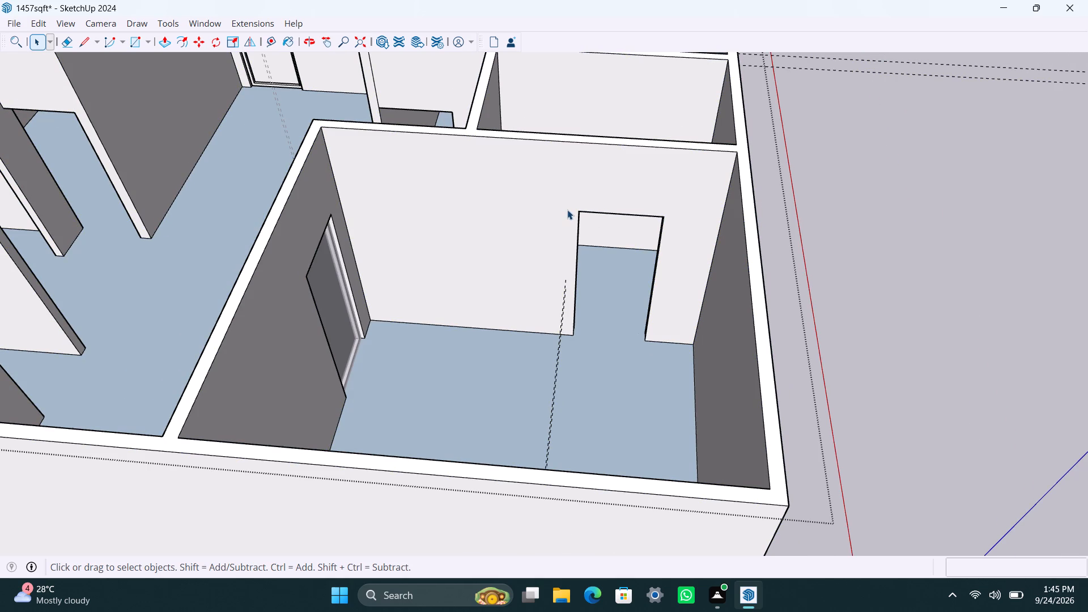
key(r)
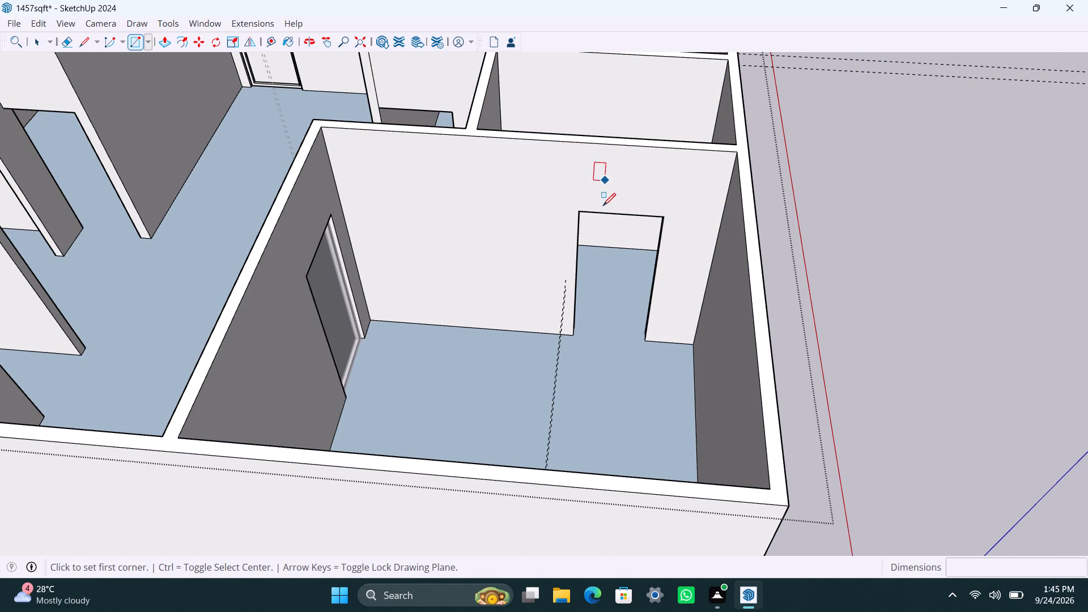
click(583, 211)
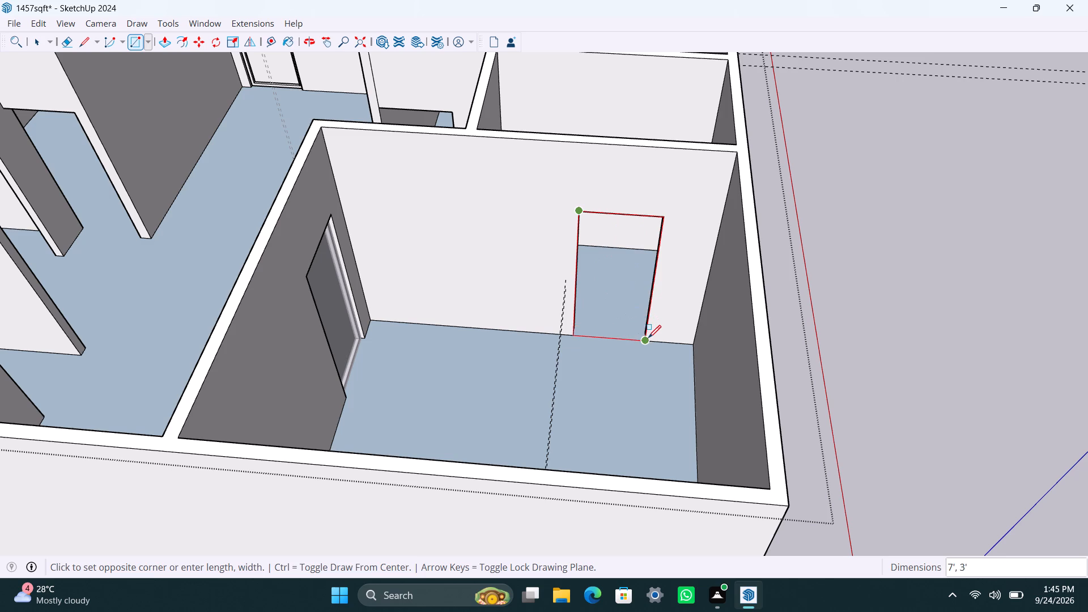
click(648, 338)
key(space)
double_click(631, 304)
right_click(628, 303)
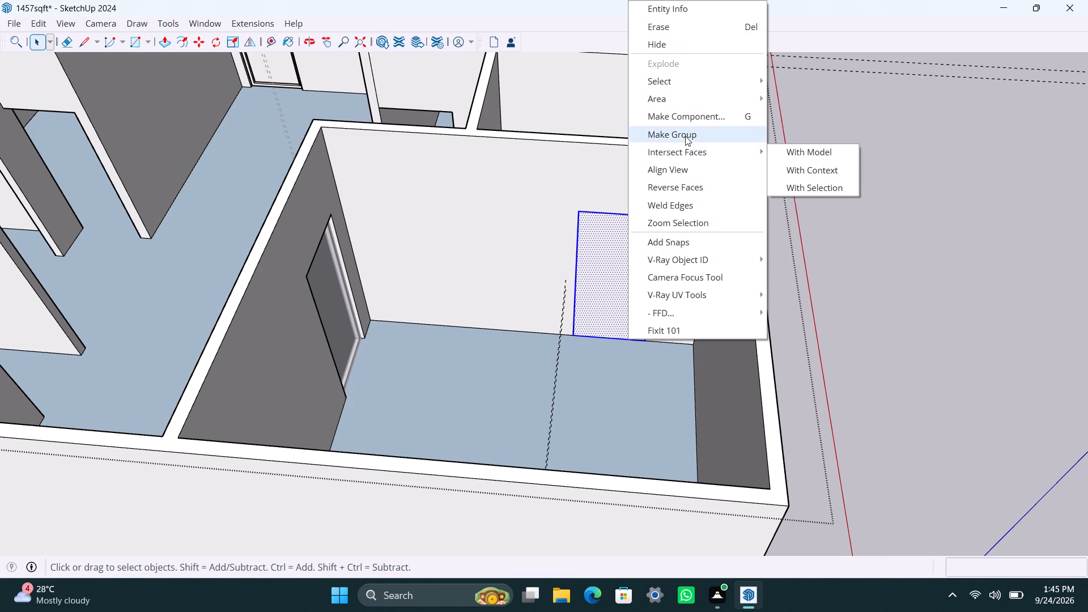
click(685, 136)
Open the new door group, offset the rectangle's edges 2" inward and delete the inner face to leave a frame.
double_click(609, 254)
click(601, 250)
key(f)
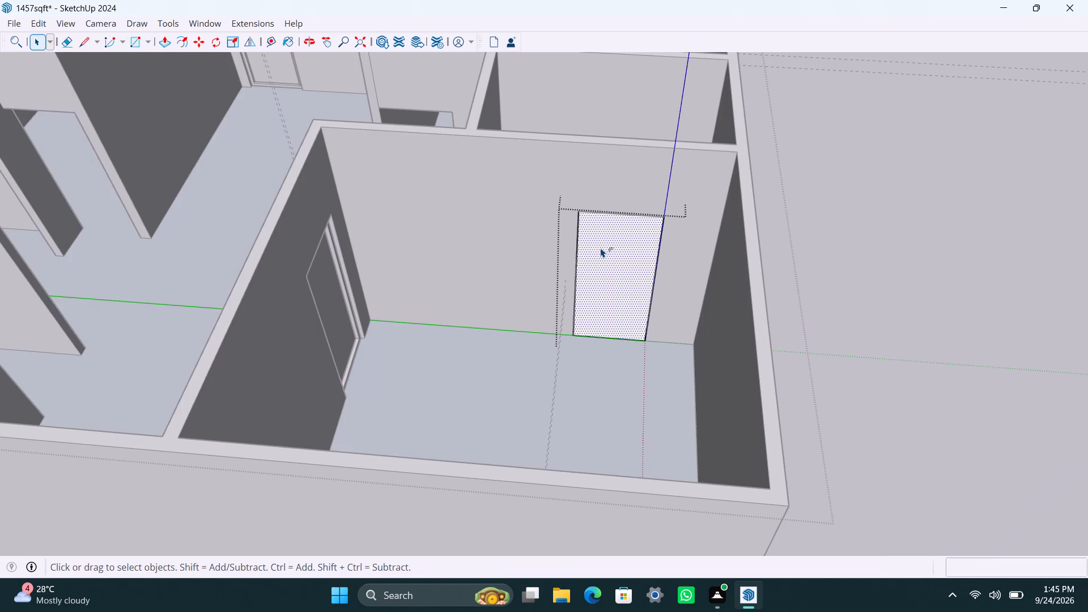
click(587, 225)
text(2")
key(Return)
key(space)
click(596, 266)
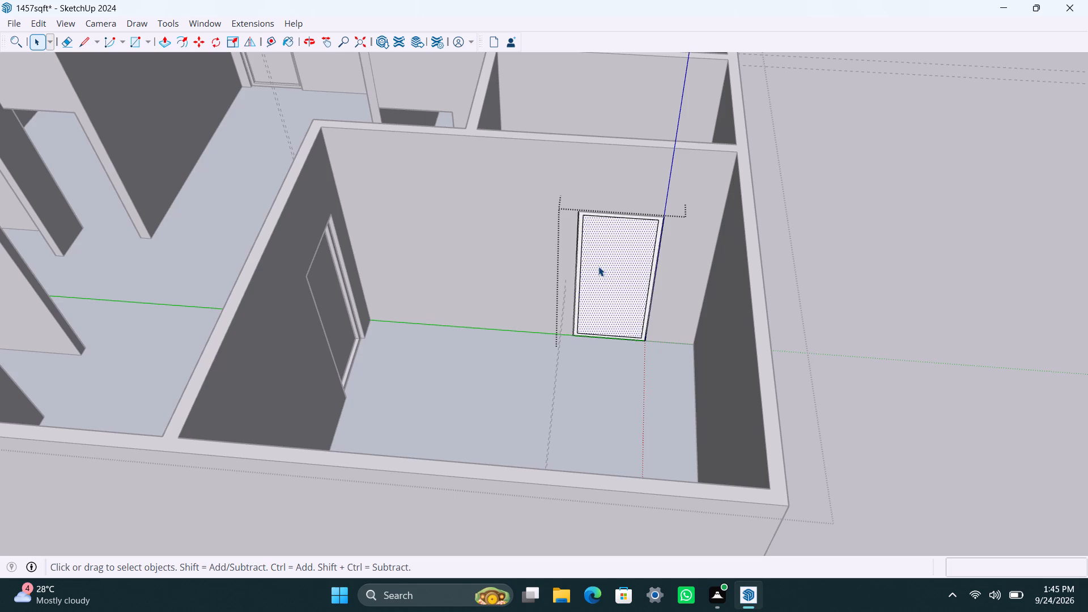
key(Delete)
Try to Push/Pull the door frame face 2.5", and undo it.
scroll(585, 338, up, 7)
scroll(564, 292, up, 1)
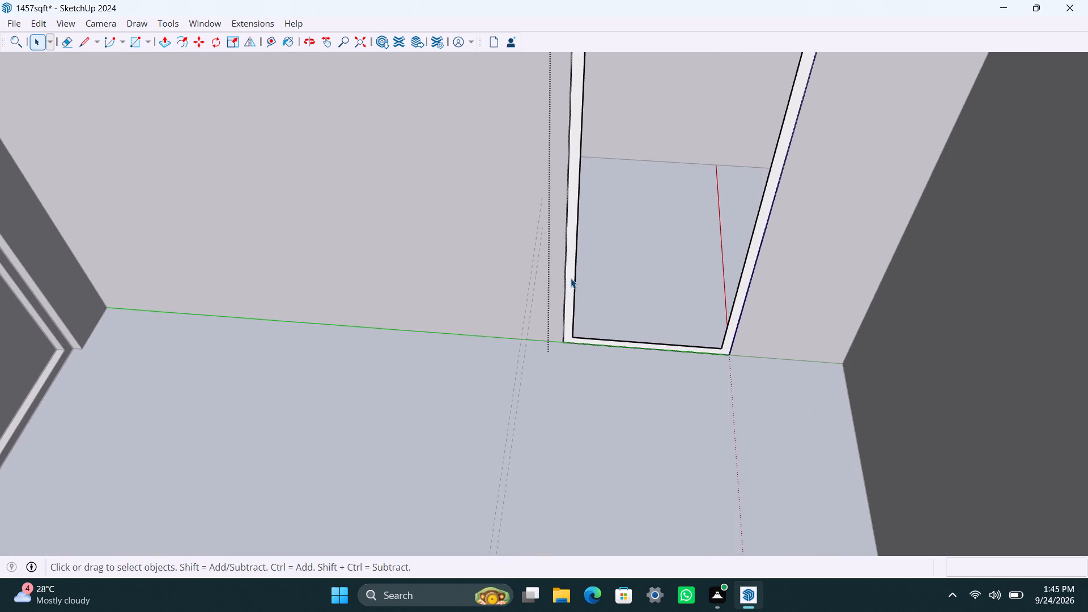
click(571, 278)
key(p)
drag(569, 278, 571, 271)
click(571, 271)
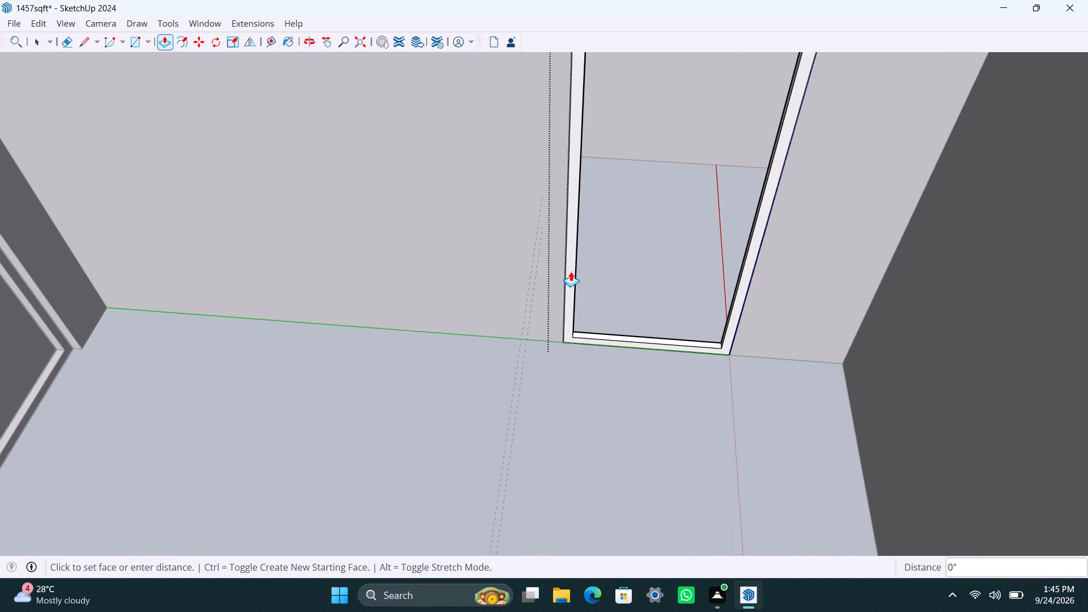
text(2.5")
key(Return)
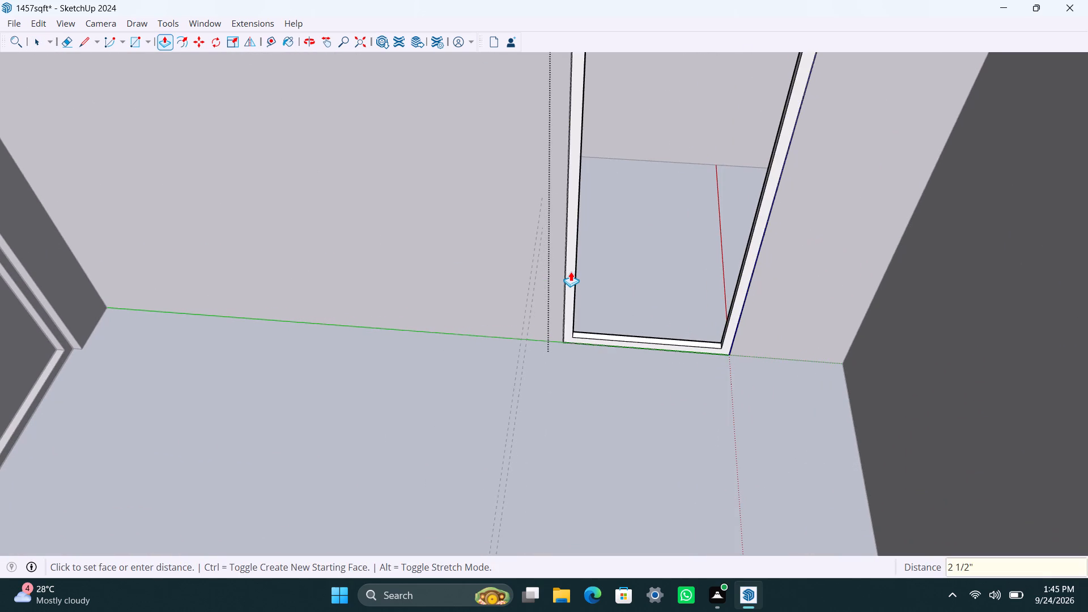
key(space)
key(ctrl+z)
Push/Pull the door frame face 2.5" into the opening.
click(573, 279)
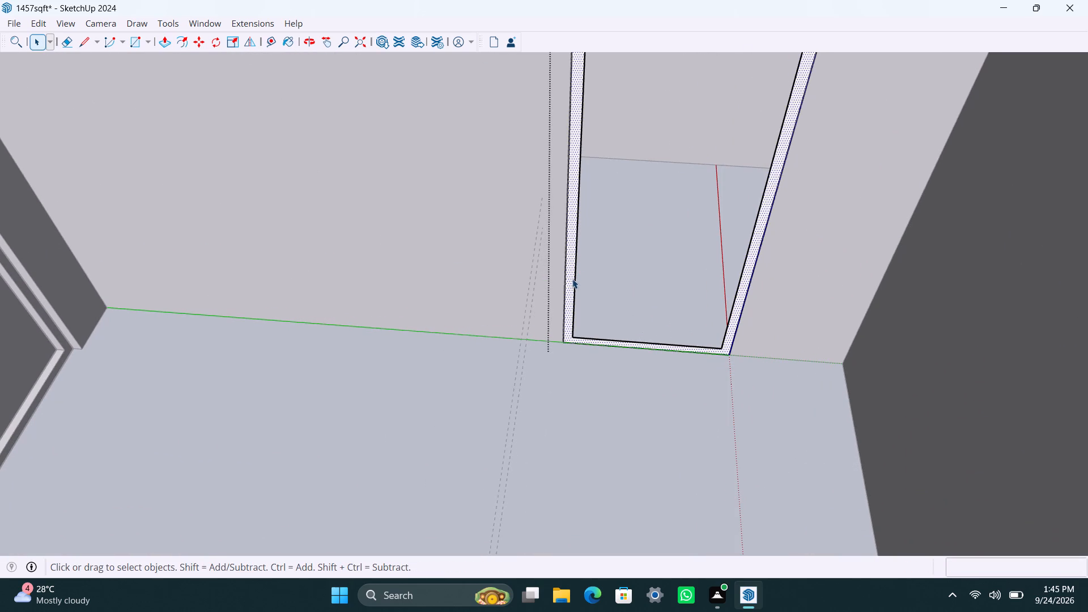
key(p)
drag(568, 275, 576, 253)
text(2.5")
key(Return)
key(space)
Draw a panel rectangle between opposite inner corners of the door frame and make it a group.
scroll(576, 260, down, 6)
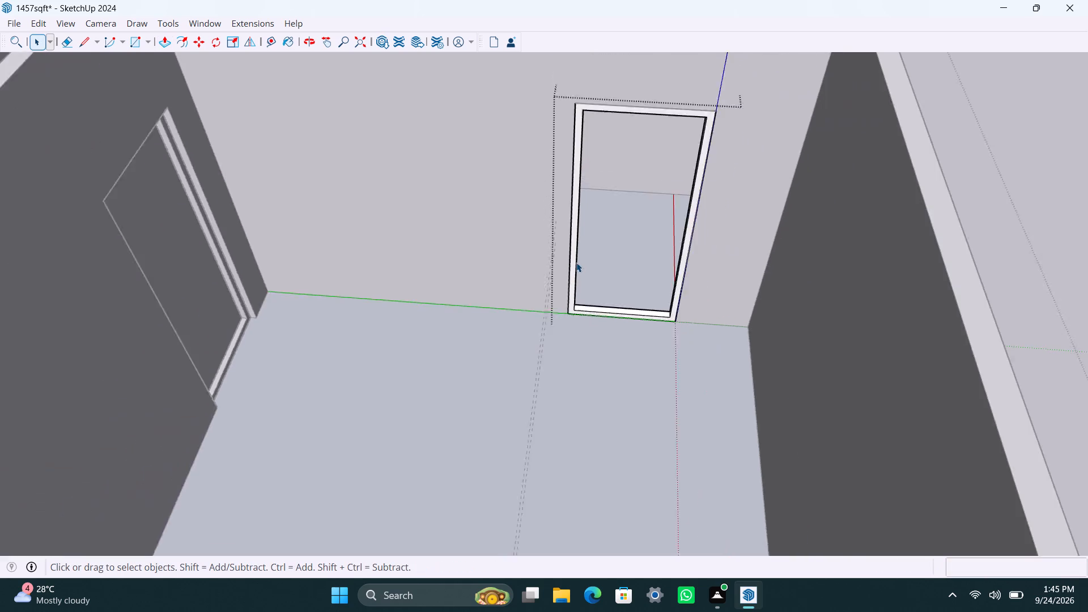
scroll(576, 263, down, 3)
shift+middle_drag(576, 265, 550, 317)
scroll(555, 279, up, 3)
middle_drag(538, 220, 538, 202)
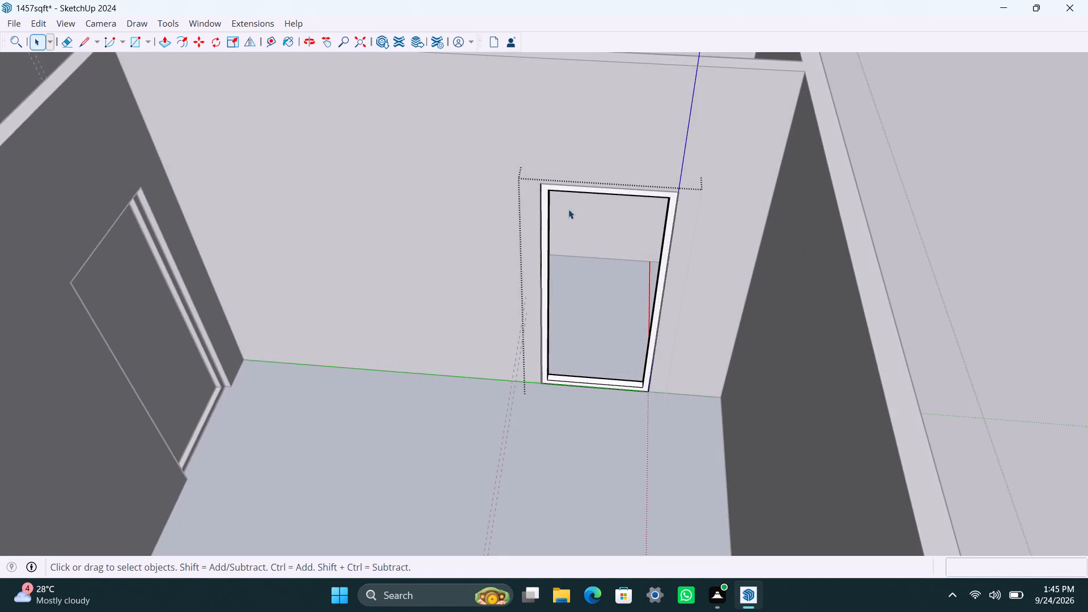
scroll(568, 209, up, 3)
key(r)
click(541, 180)
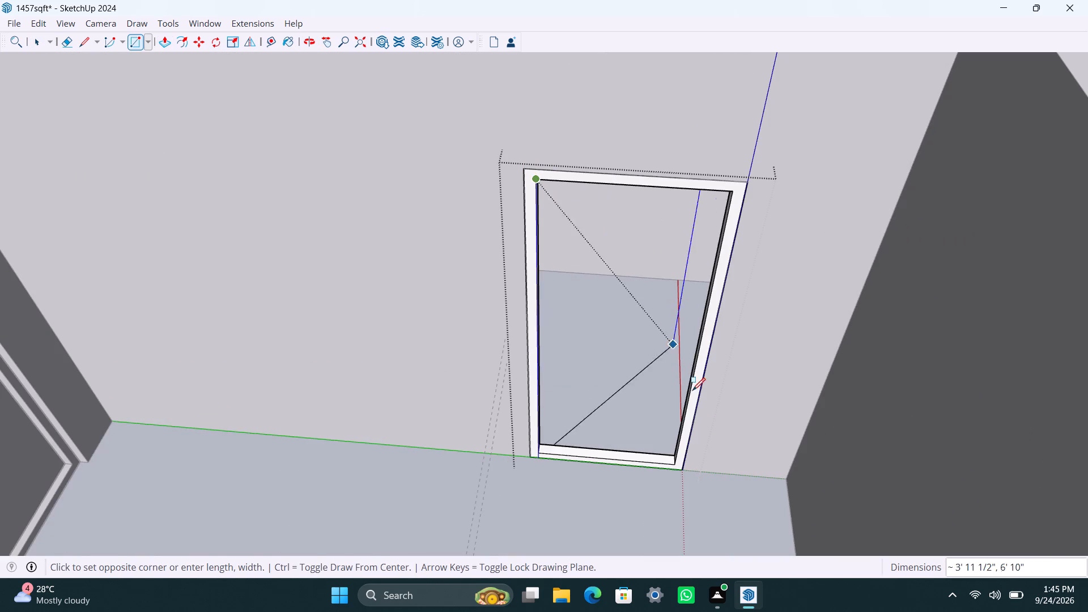
click(674, 461)
key(space)
double_click(641, 416)
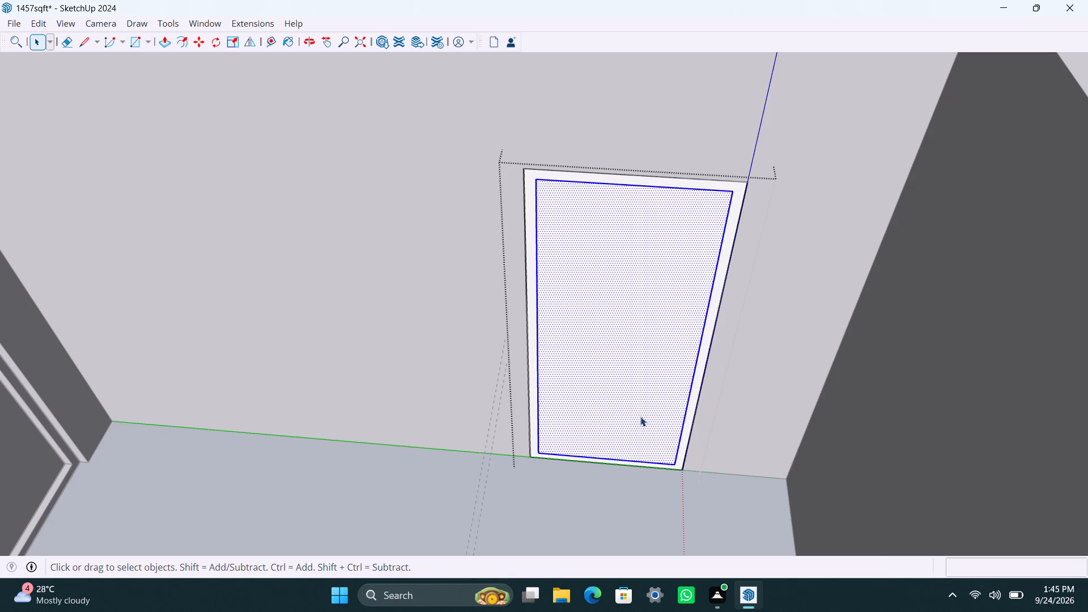
right_click(640, 416)
click(684, 215)
Open the door panel group and Push/Pull its face 18 mm.
double_click(645, 297)
click(644, 300)
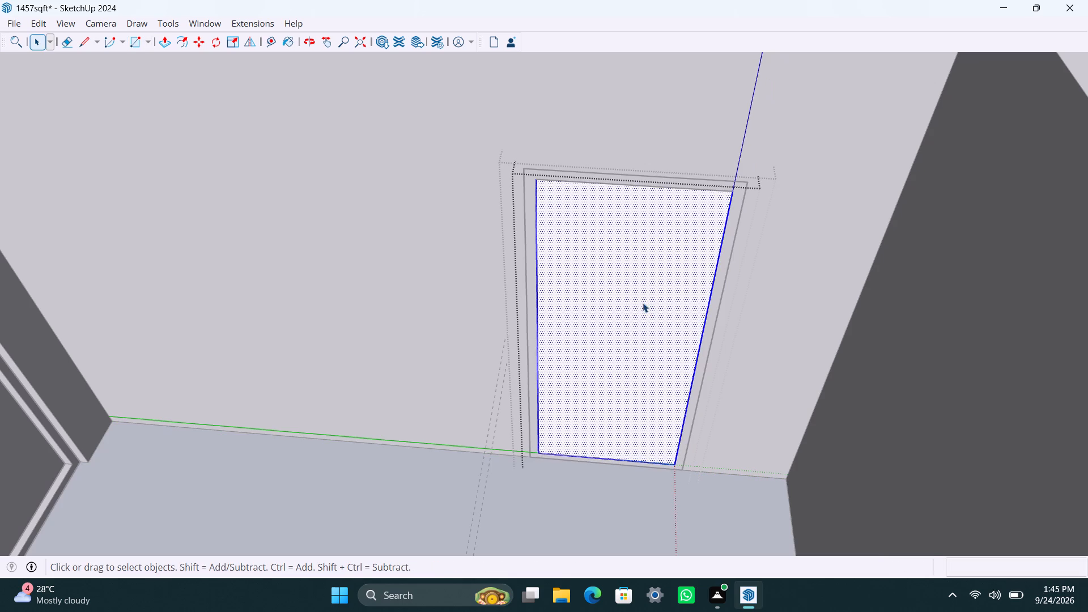
key(p)
drag(643, 303, 640, 284)
text(18mm)
key(Return)
Place a horizontal guide 4' below the door panel's top edge and another 8" above that guide.
key(t)
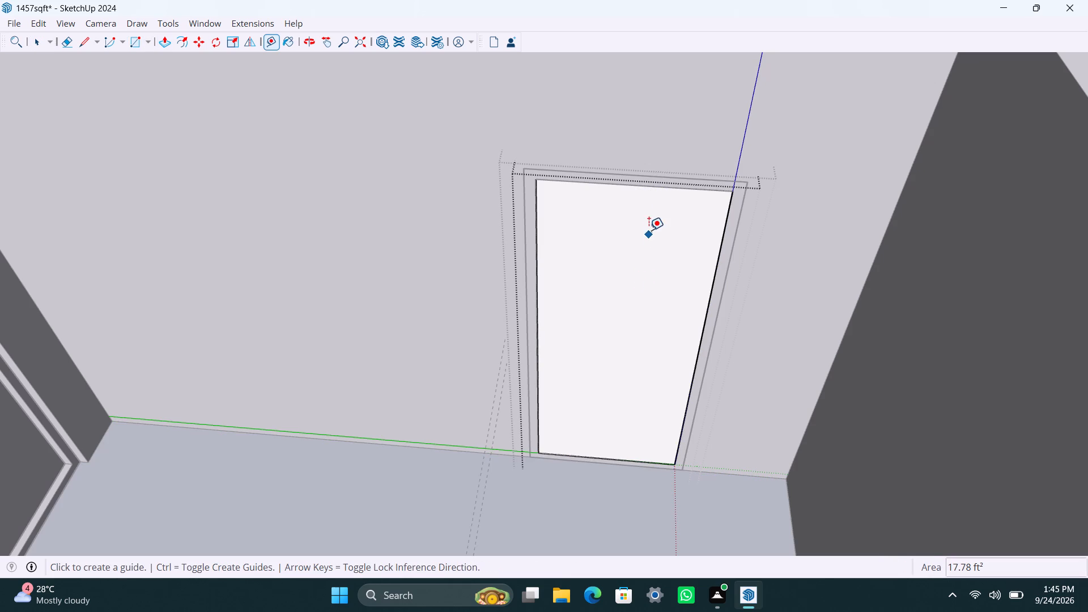
click(664, 190)
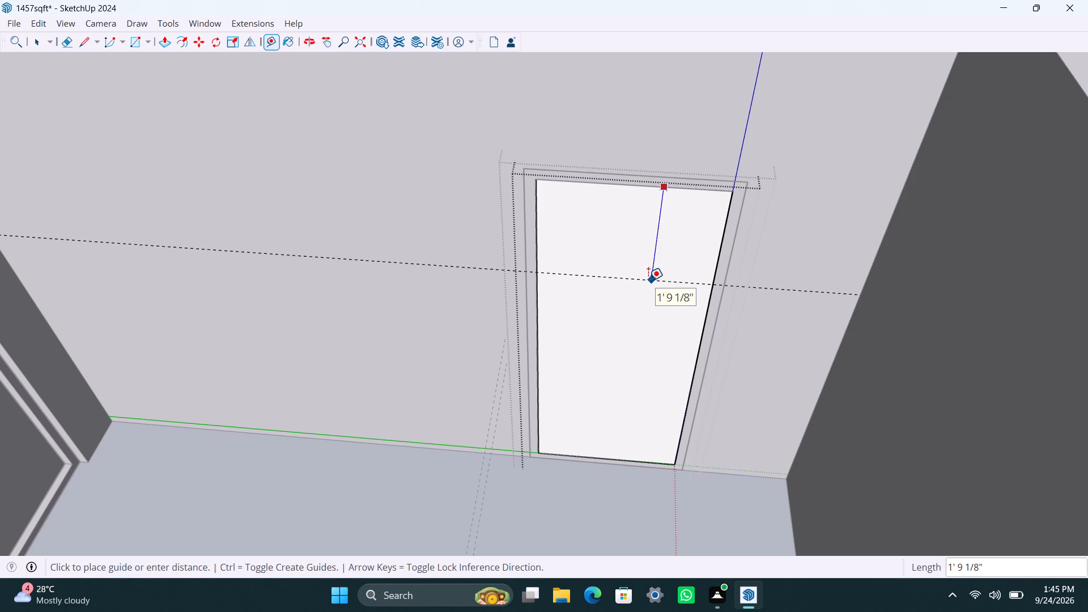
text(4')
key(Return)
drag(645, 375, 646, 361)
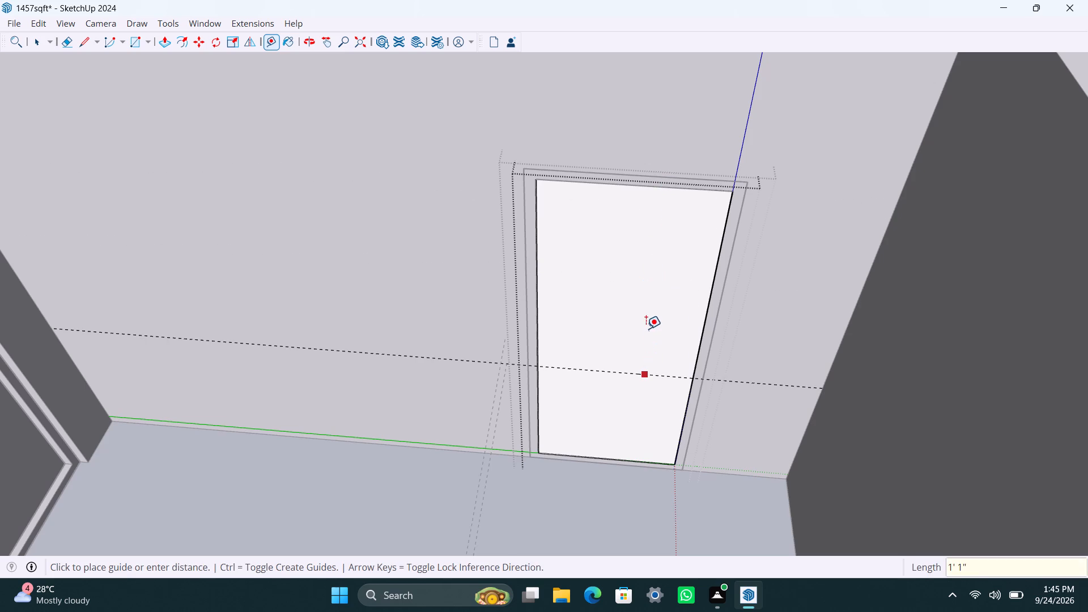
text(8")
key(Return)
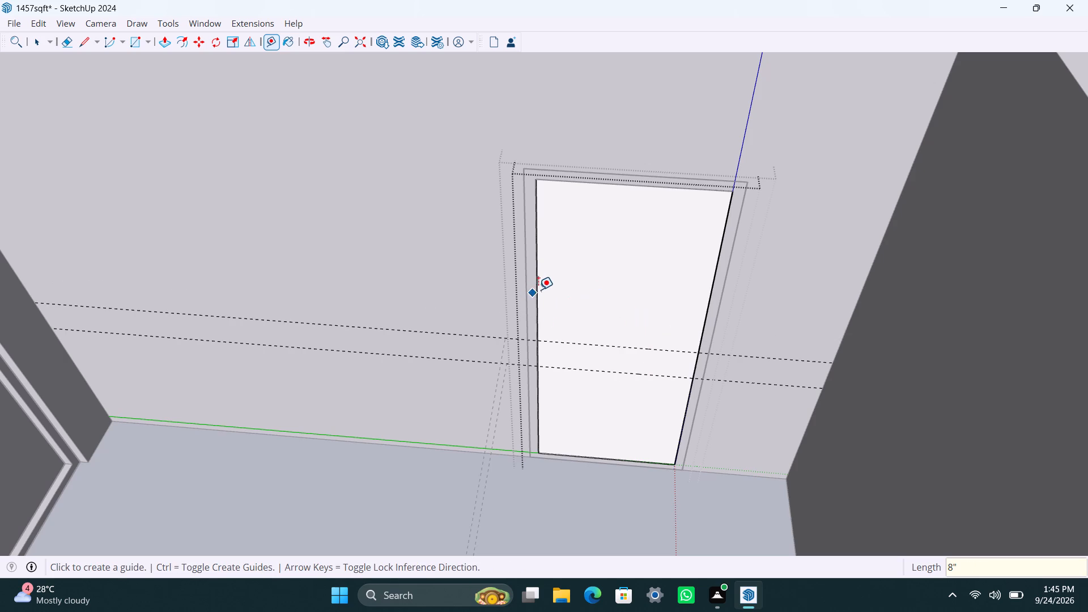
Place a vertical guide 6" in from the panel's side edge nearest the room's other door and another 1.5" further in.
click(538, 288)
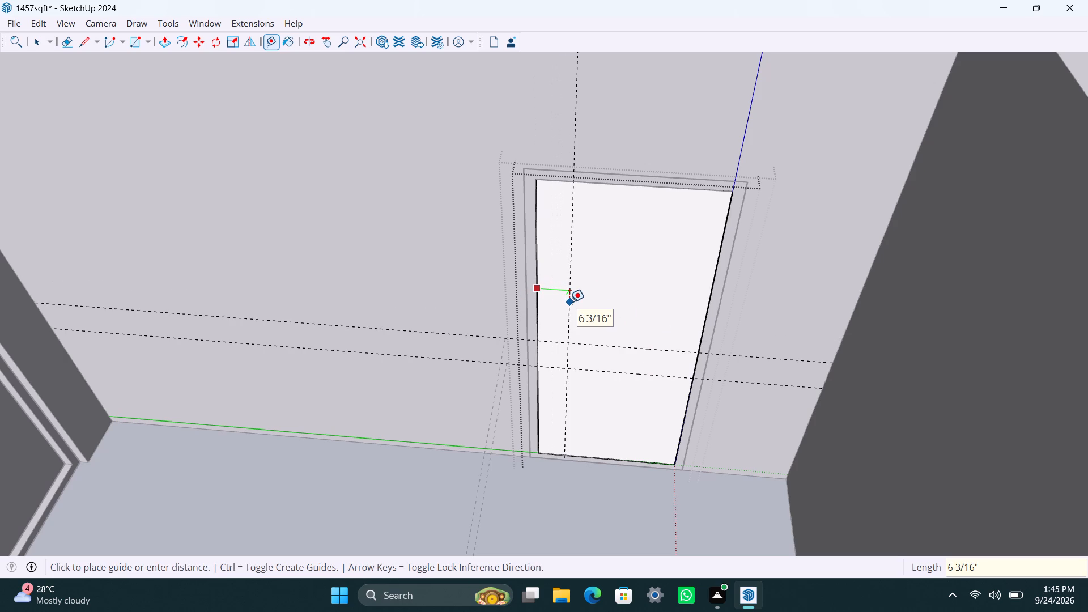
text(6")
key(Return)
click(571, 270)
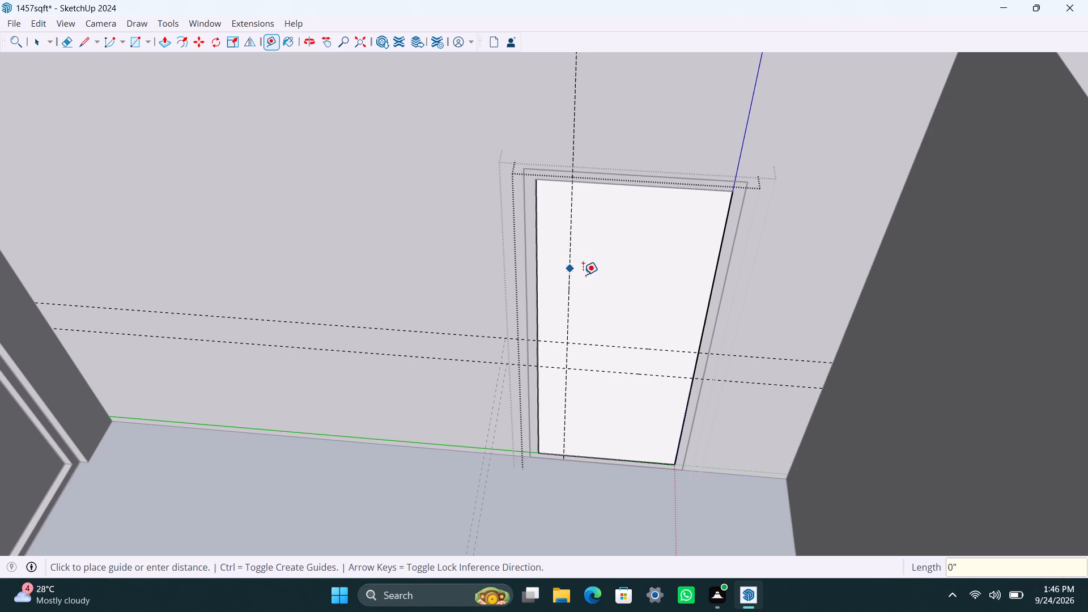
text(1.5")
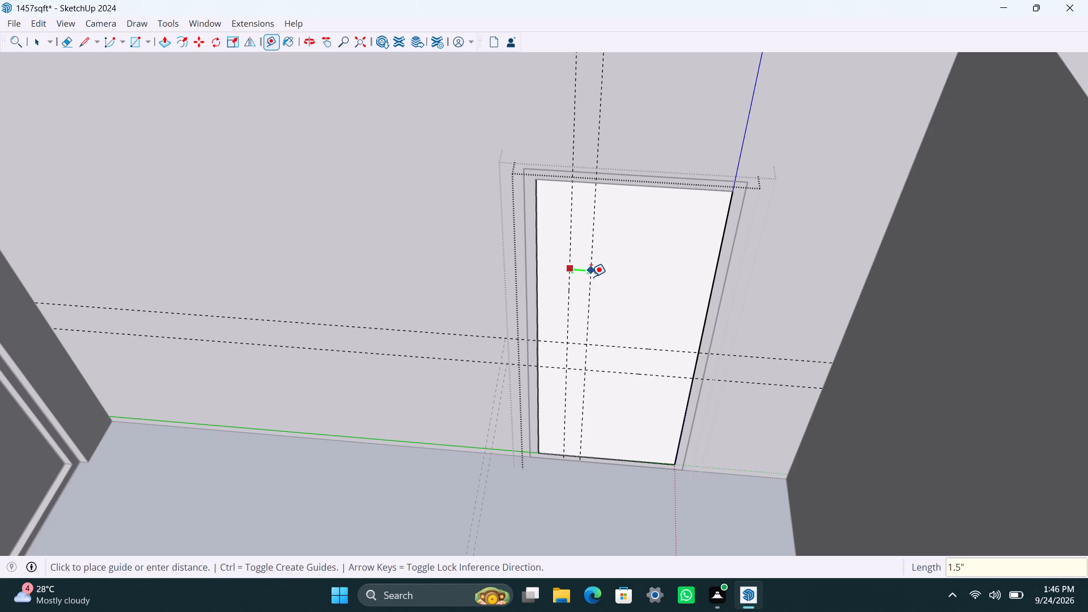
key(Return)
key(space)
Draw a 1.5" by 8" handle rectangle between the guide intersections on the door panel and make it a group.
scroll(594, 356, up, 9)
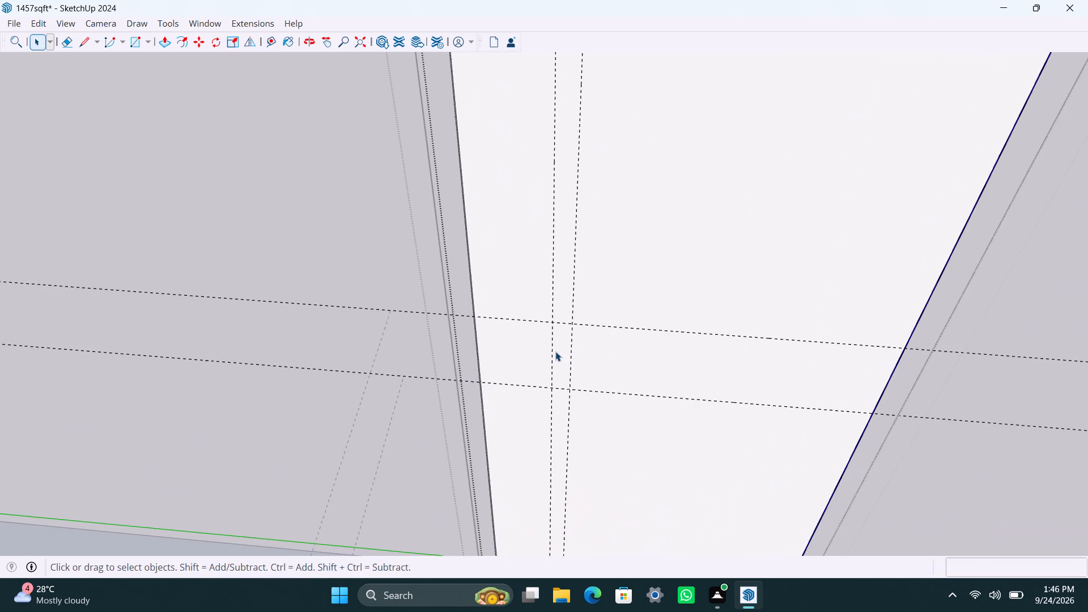
key(r)
click(552, 320)
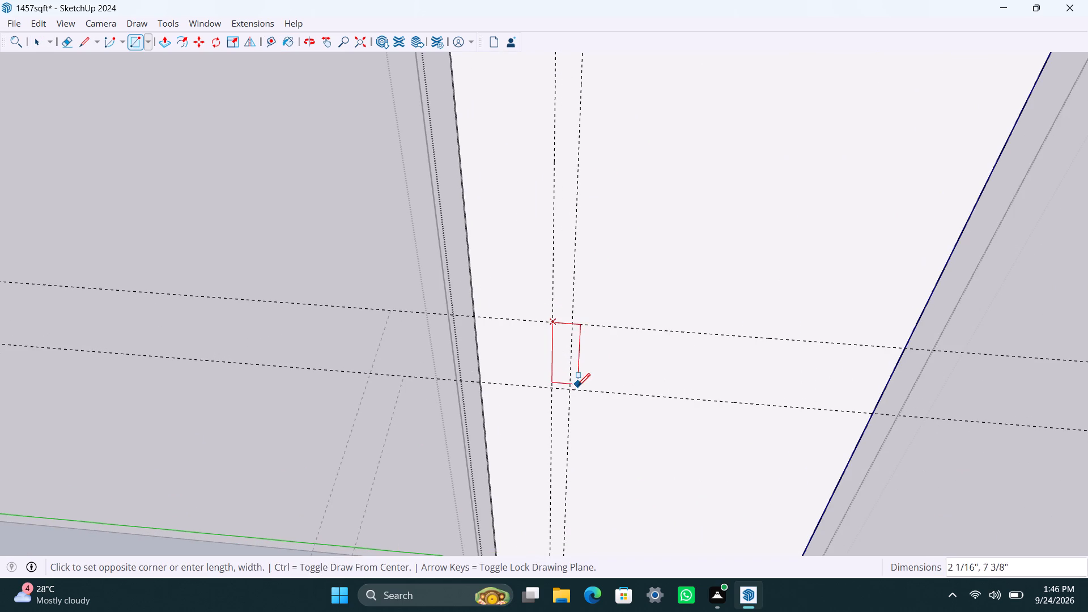
click(570, 389)
key(space)
double_click(564, 375)
right_click(563, 374)
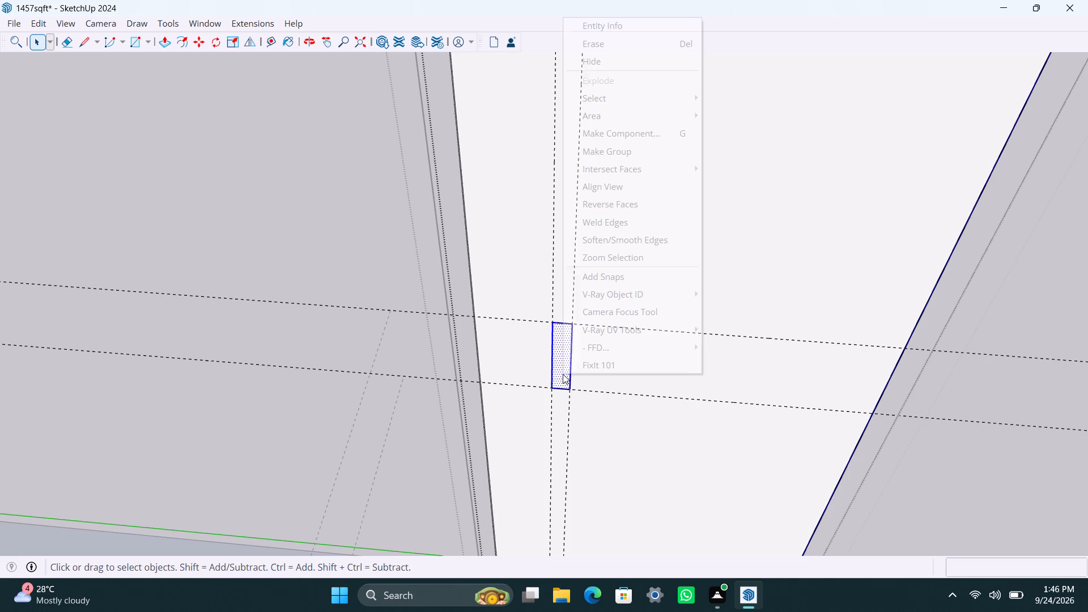
drag(647, 156, 641, 166)
click(636, 152)
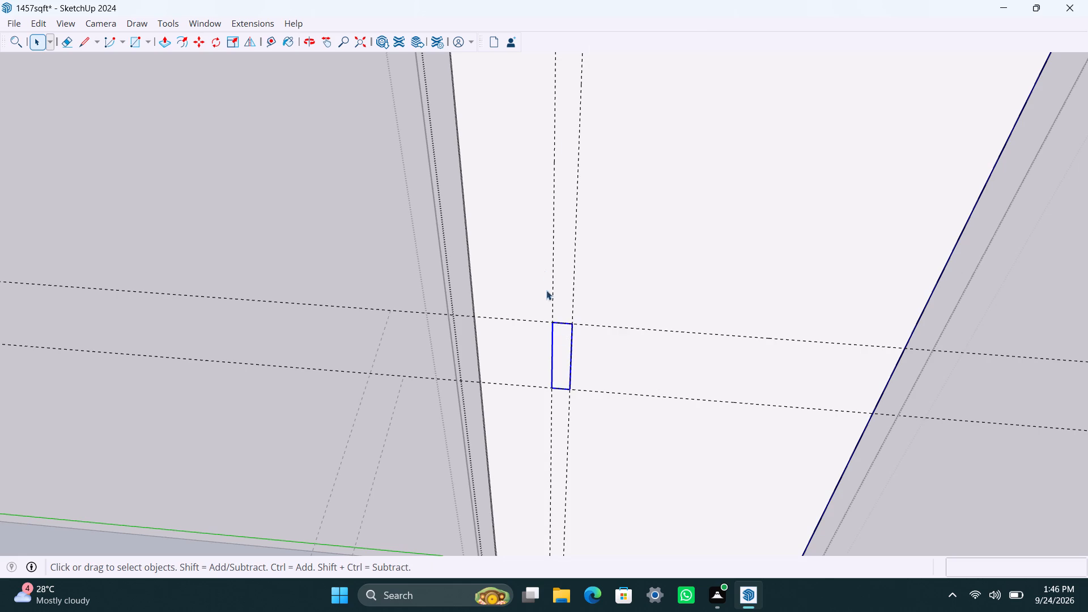
Open the handle group and Push/Pull its face out 0.5".
scroll(562, 345, up, 3)
triple_click(552, 348)
key(p)
click(554, 348)
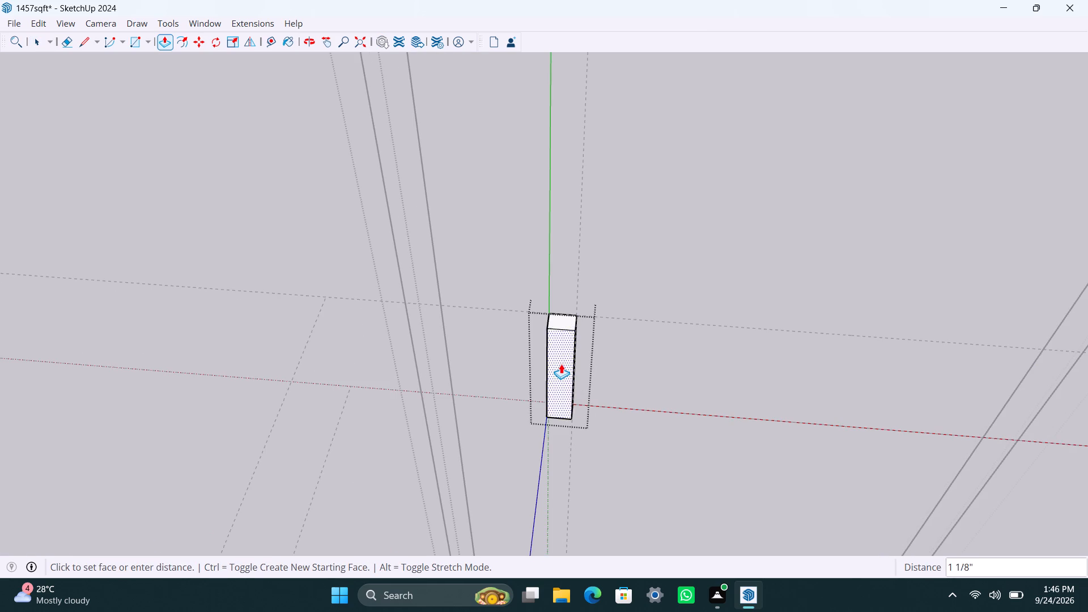
text(0.5")
key(Return)
key(space)
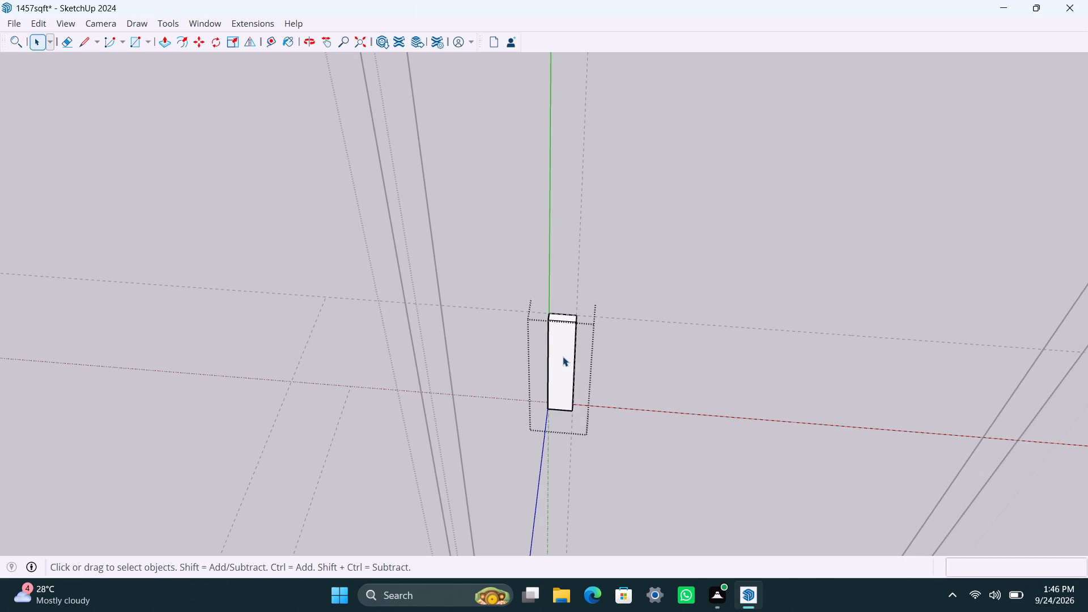
scroll(539, 337, down, 4)
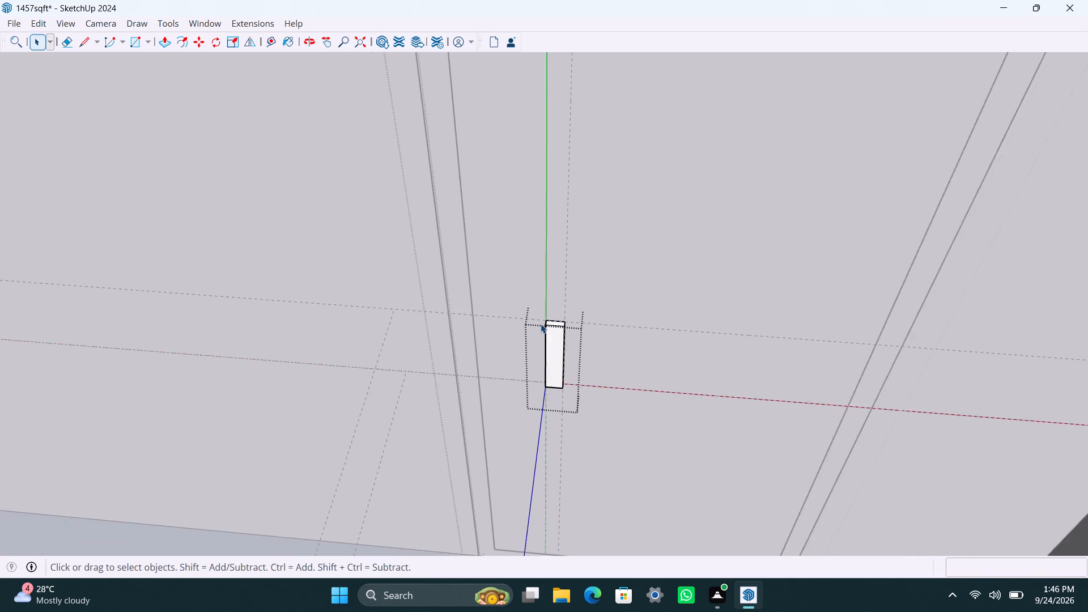
scroll(541, 324, down, 14)
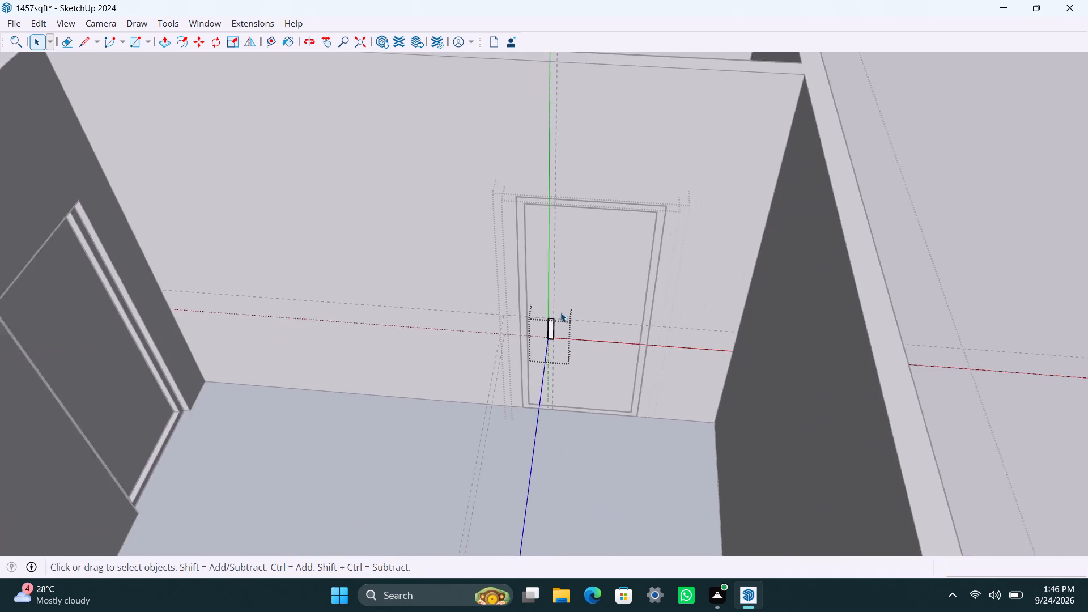
Exit all the open nested groups, from the door handle out through the walls group.
scroll(560, 312, down, 4)
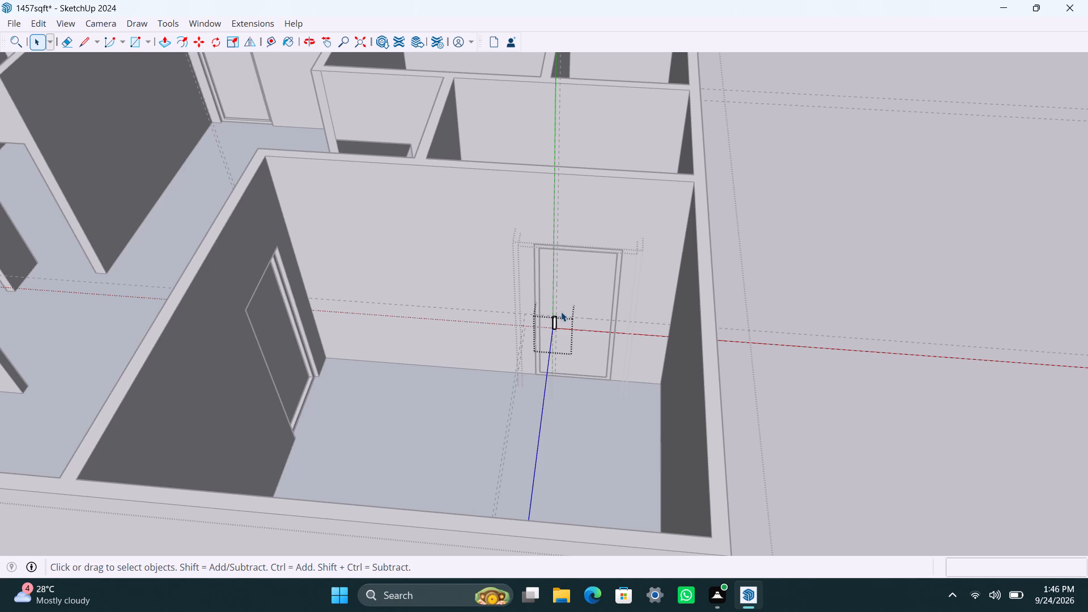
scroll(561, 312, down, 4)
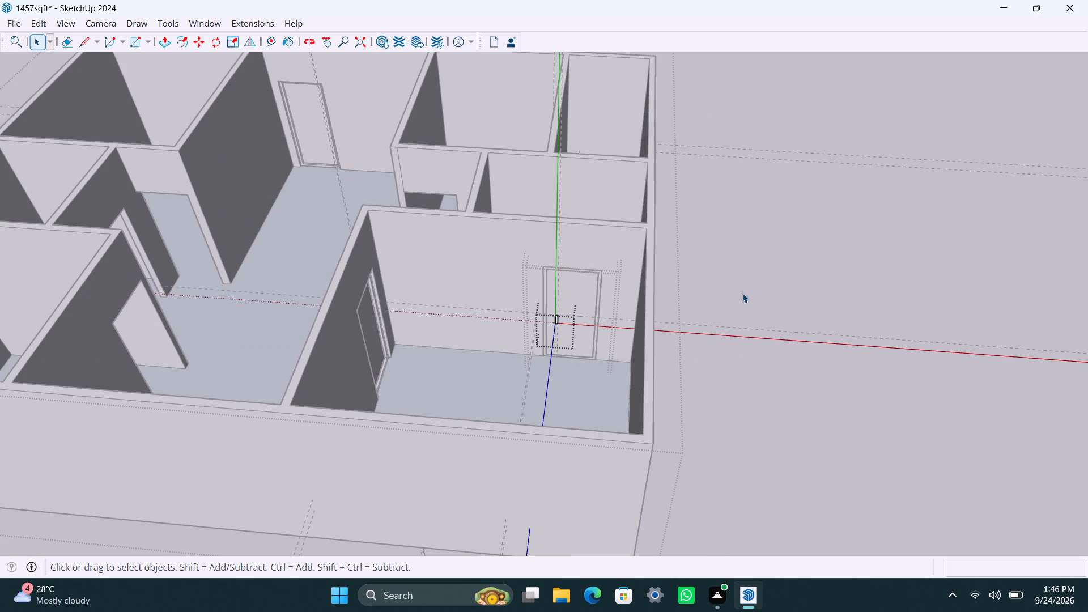
click(742, 293)
click(743, 293)
scroll(490, 325, down, 3)
middle_drag(447, 348, 826, 323)
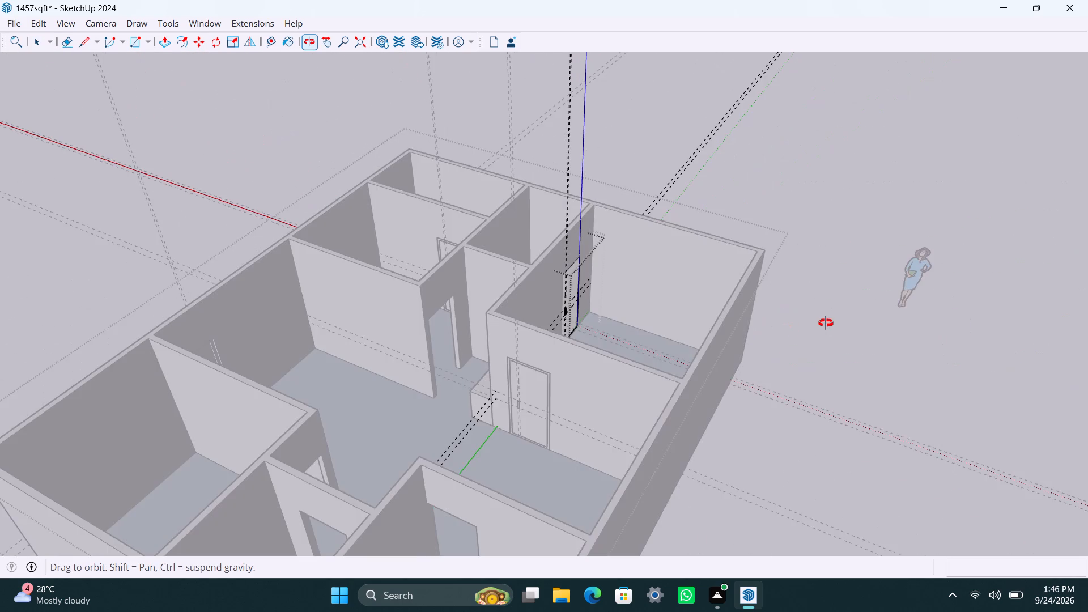
middle_drag(826, 323, 185, 360)
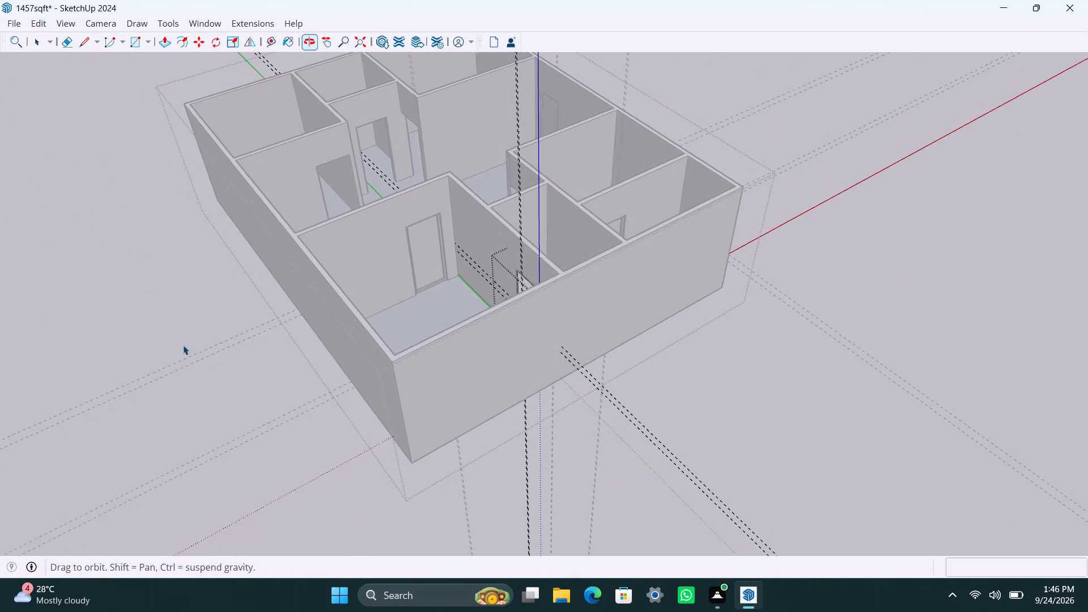
click(888, 197)
click(880, 201)
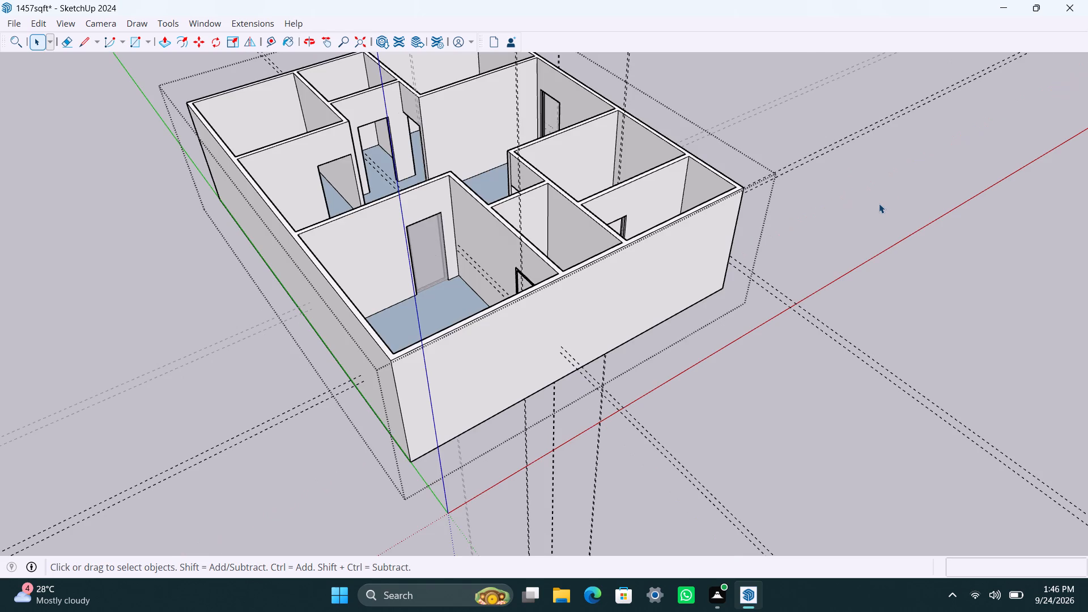
scroll(764, 309, down, 3)
middle_drag(764, 310, 545, 336)
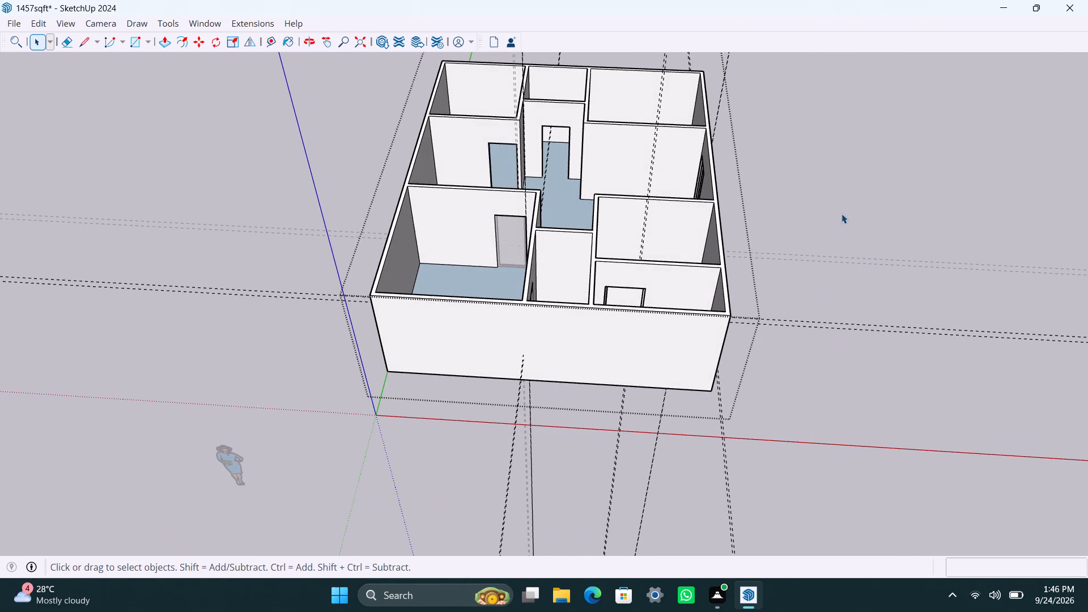
click(842, 213)
Reopen the walls group, draw a rectangle filling the empty doorway beside the narrow passage, and make it a group.
scroll(627, 217, up, 2)
shift+middle_drag(567, 233, 606, 541)
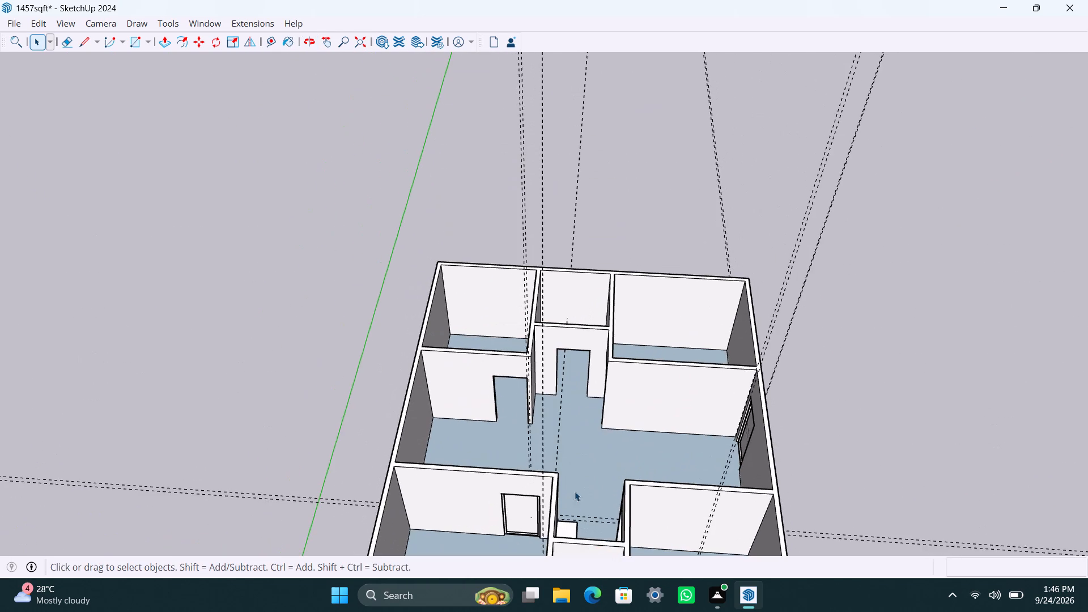
scroll(508, 423, up, 2)
click(492, 373)
double_click(479, 363)
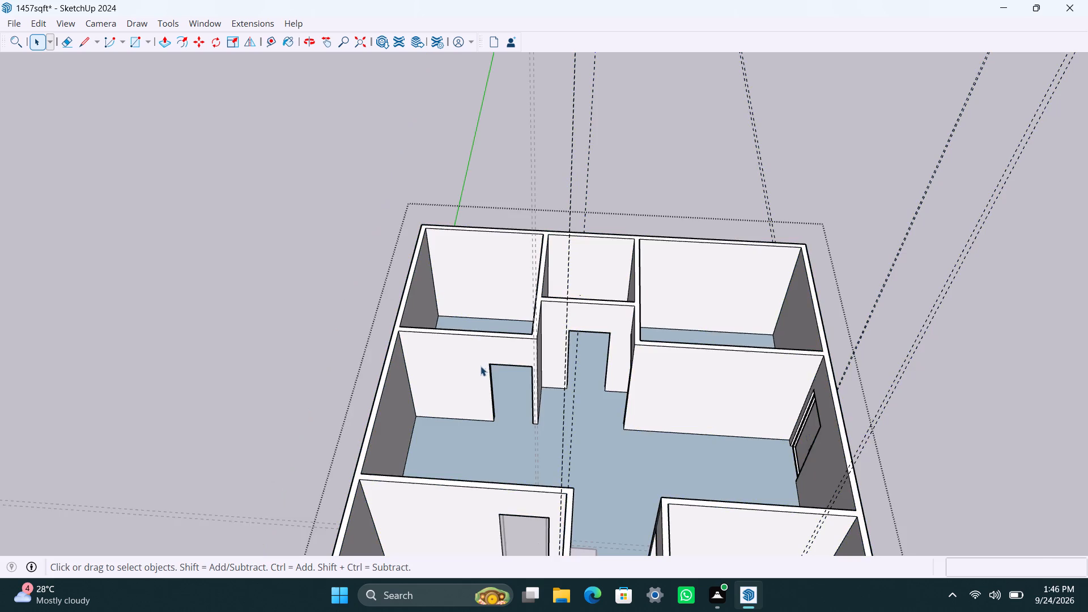
scroll(492, 373, up, 3)
middle_drag(487, 380, 511, 385)
scroll(501, 370, up, 4)
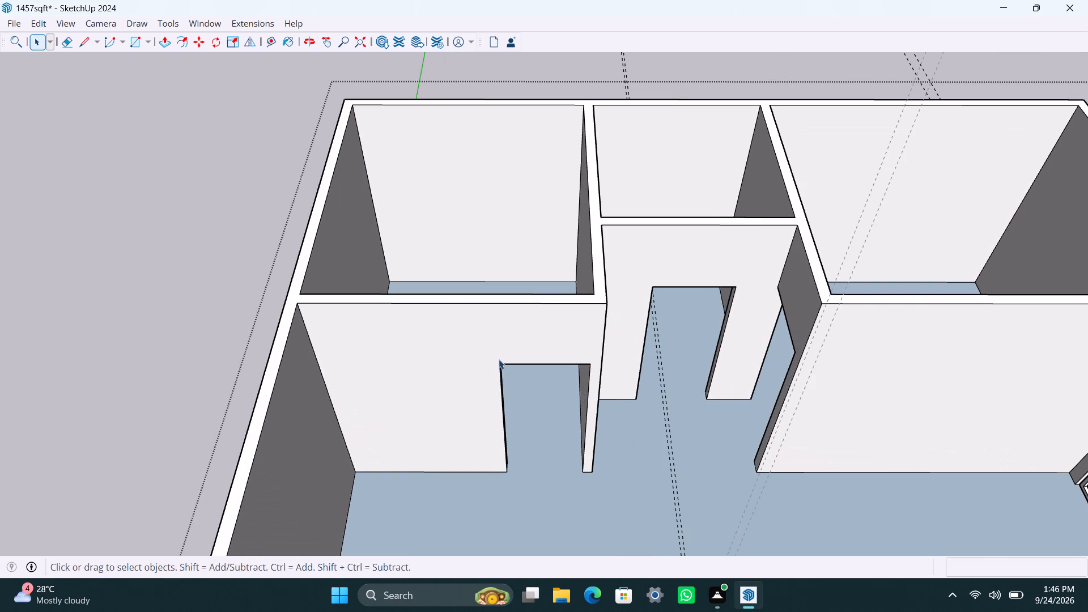
key(r)
click(499, 367)
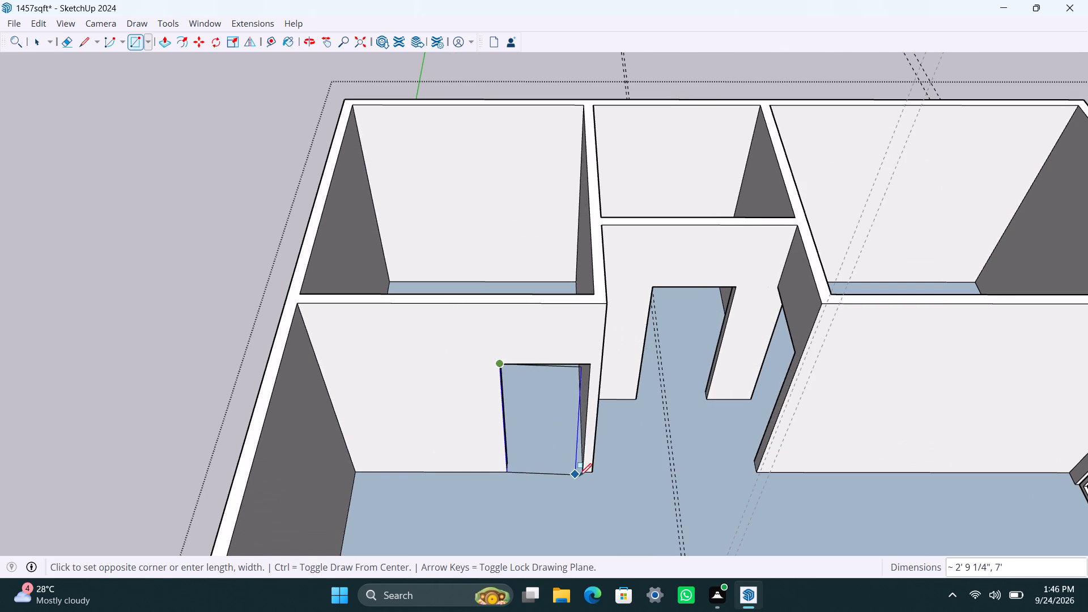
click(581, 473)
key(space)
double_click(553, 436)
right_click(550, 435)
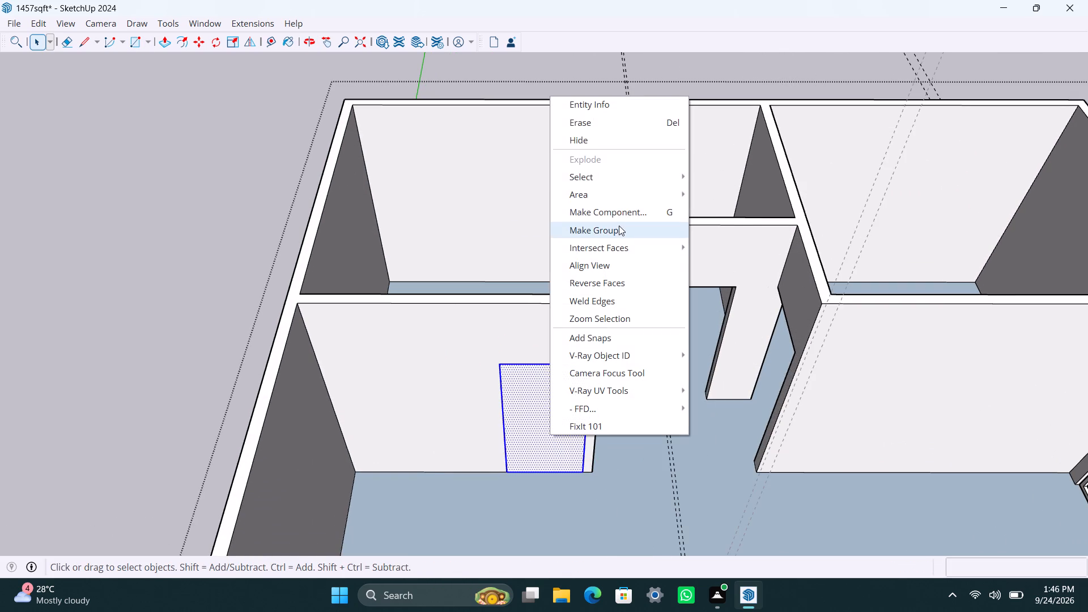
click(619, 226)
Open the new door group, offset its face outline 2" inward, and delete the inner face to leave a frame.
scroll(512, 406, up, 3)
triple_click(517, 390)
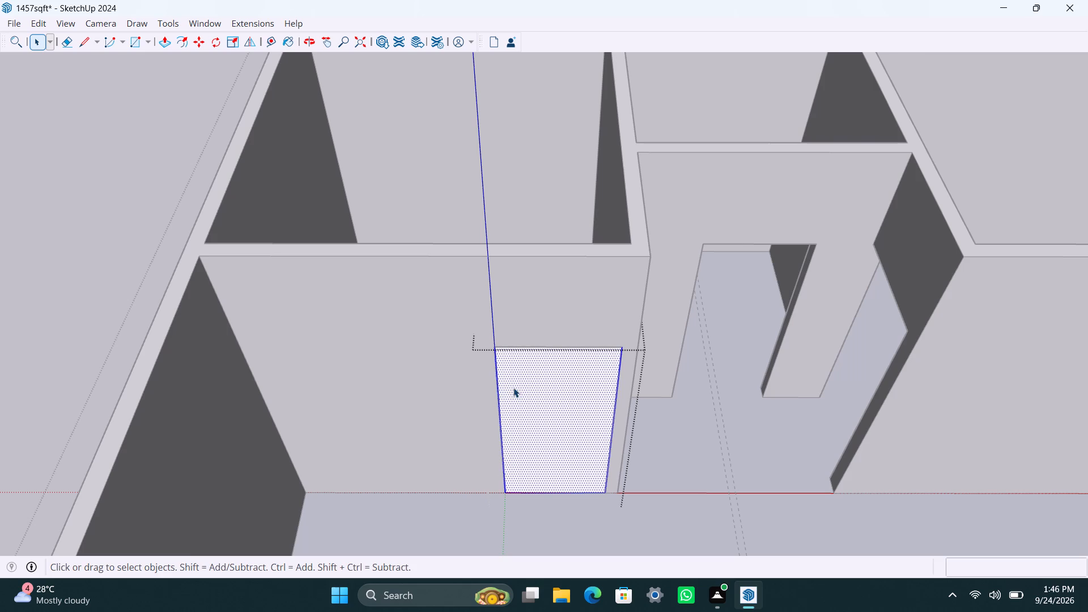
key(f)
click(510, 385)
text(2")
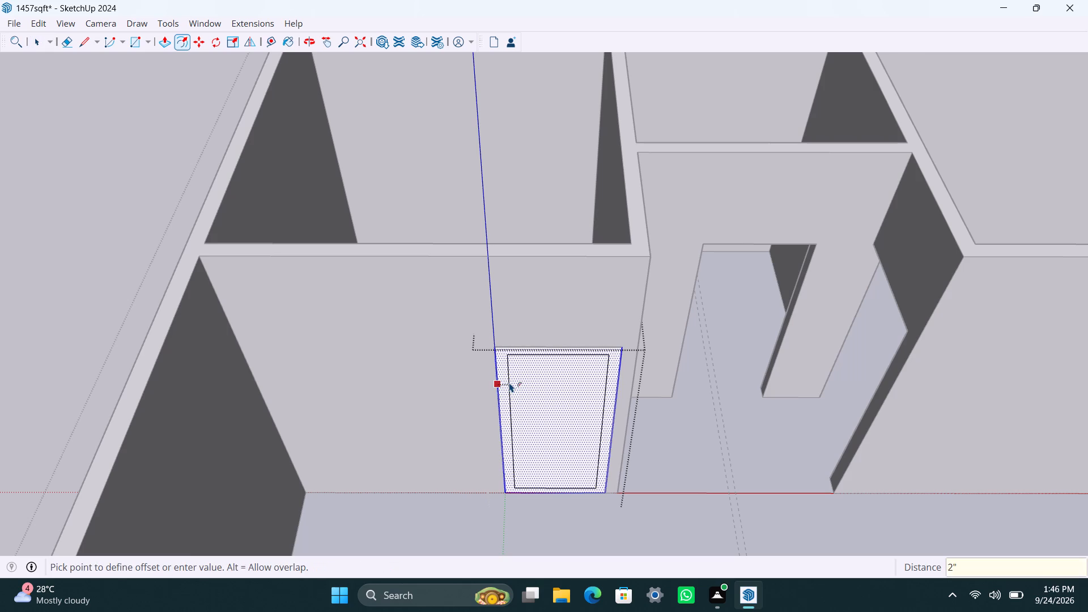
key(Return)
key(space)
click(532, 389)
key(Delete)
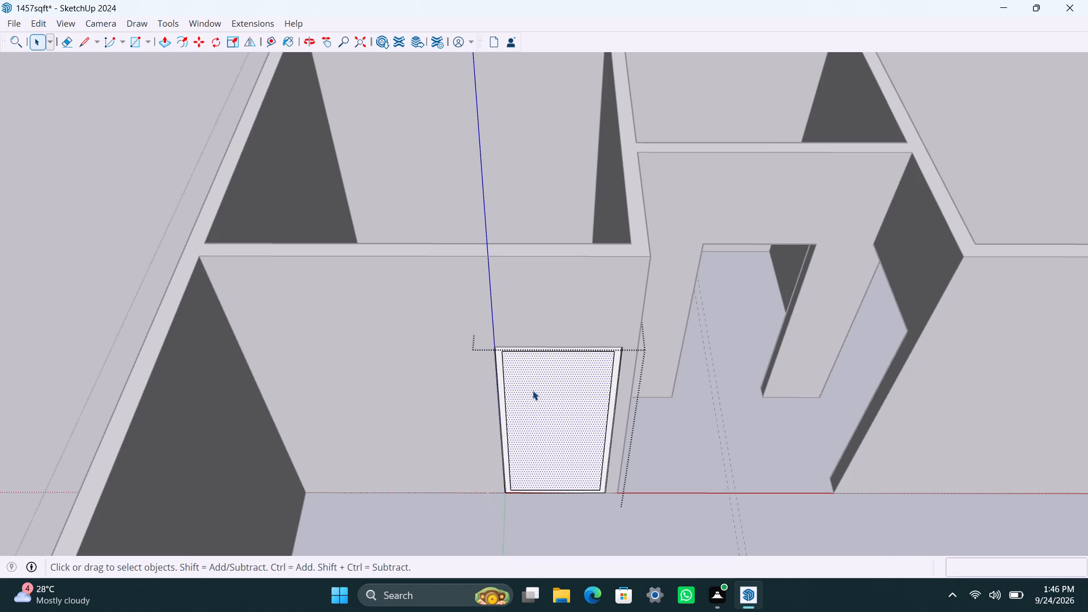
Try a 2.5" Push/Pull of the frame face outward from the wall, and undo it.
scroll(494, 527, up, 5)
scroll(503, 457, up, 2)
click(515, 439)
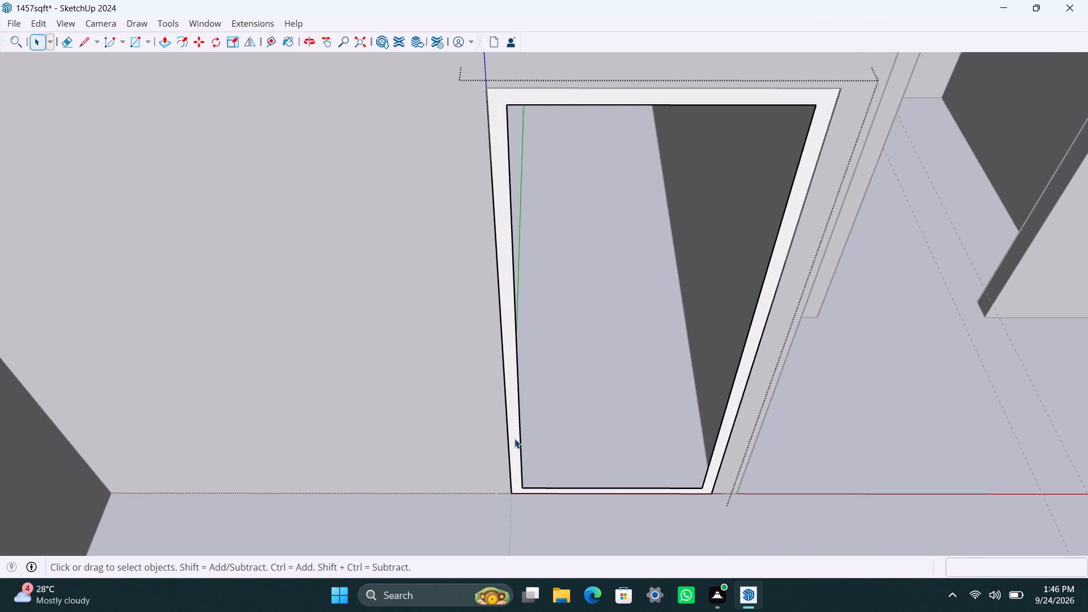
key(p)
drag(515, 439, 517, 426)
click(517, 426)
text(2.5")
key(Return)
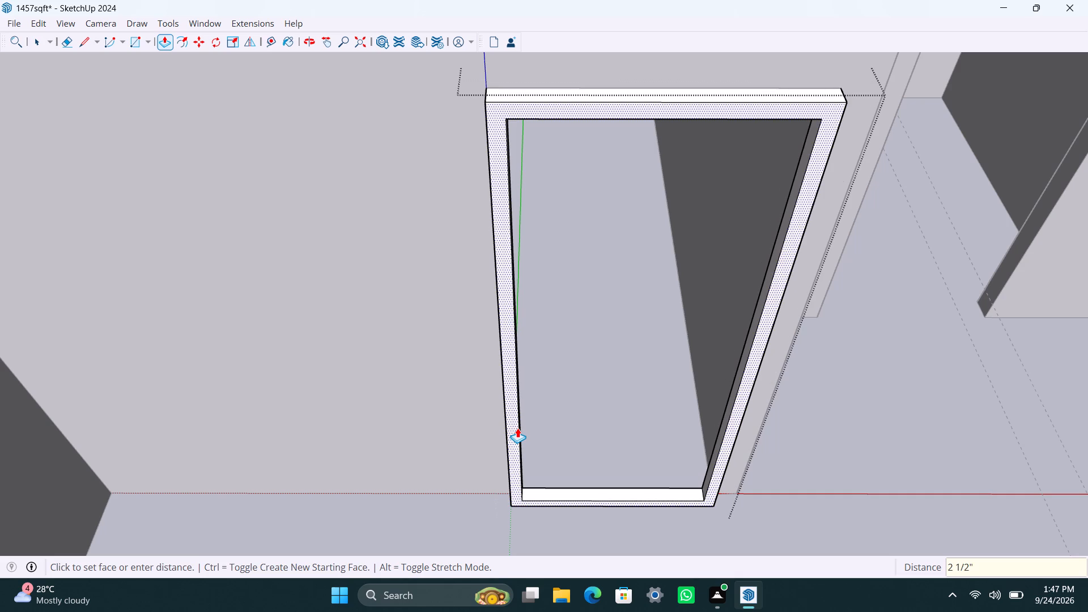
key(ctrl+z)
Push/Pull the frame face 2.5" back into the door opening.
drag(518, 428, 525, 410)
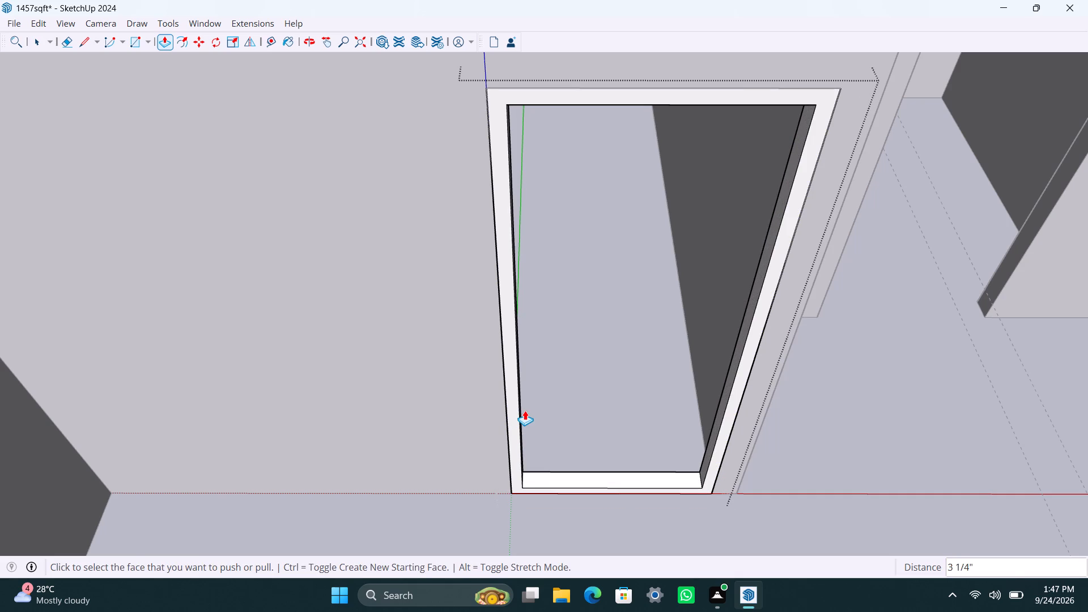
text(2.5")
key(Return)
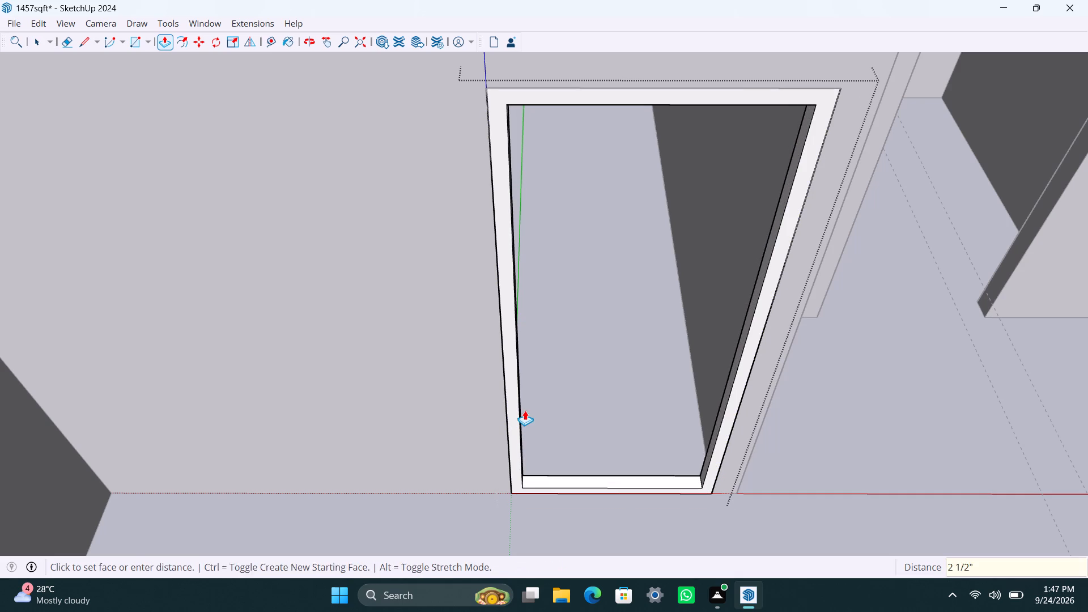
key(space)
Draw a rectangle filling the inside of the door frame and make it a group for the panel.
key(r)
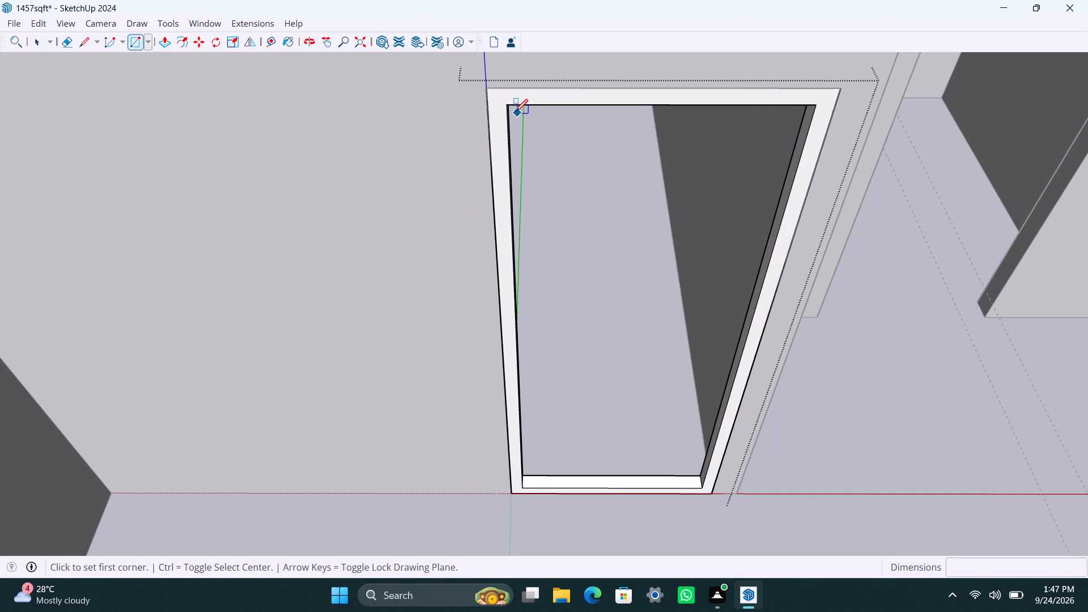
click(508, 105)
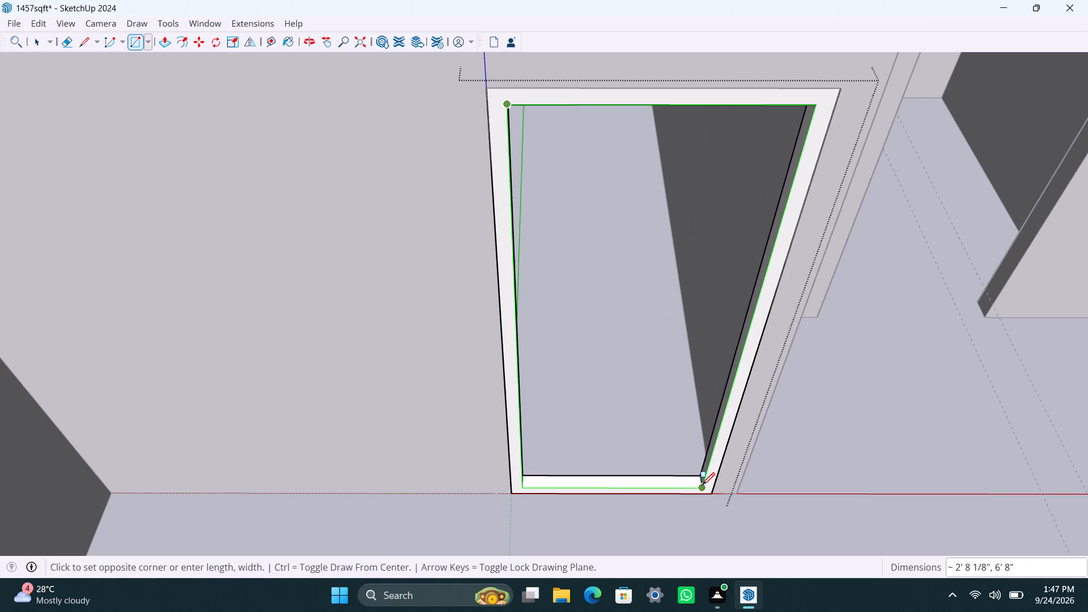
click(703, 488)
key(space)
double_click(666, 443)
right_click(663, 440)
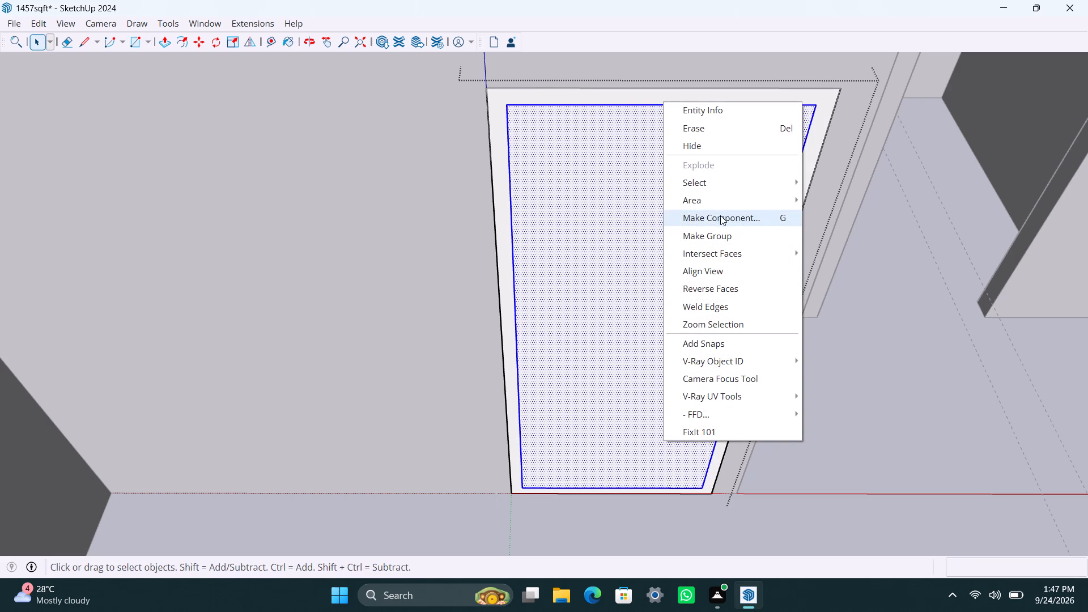
click(719, 232)
Open the door panel group and Push/Pull its face to an 18 mm thickness.
triple_click(679, 311)
key(p)
drag(679, 311, 677, 278)
text(18mm)
key(Return)
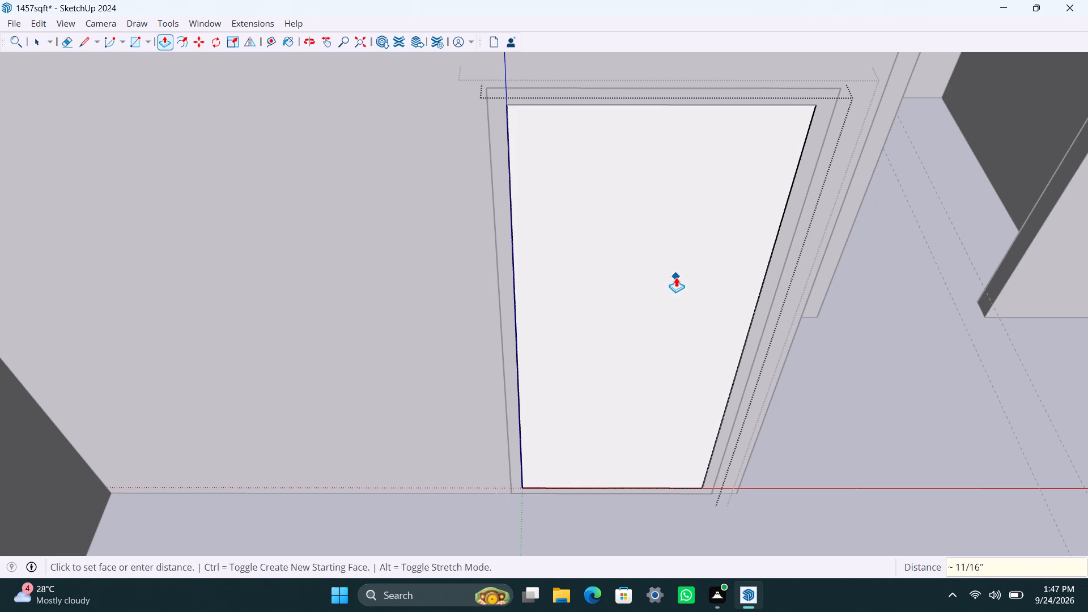
key(space)
Place a horizontal guide 4' below the door panel's top edge and another 8" above that guide.
key(t)
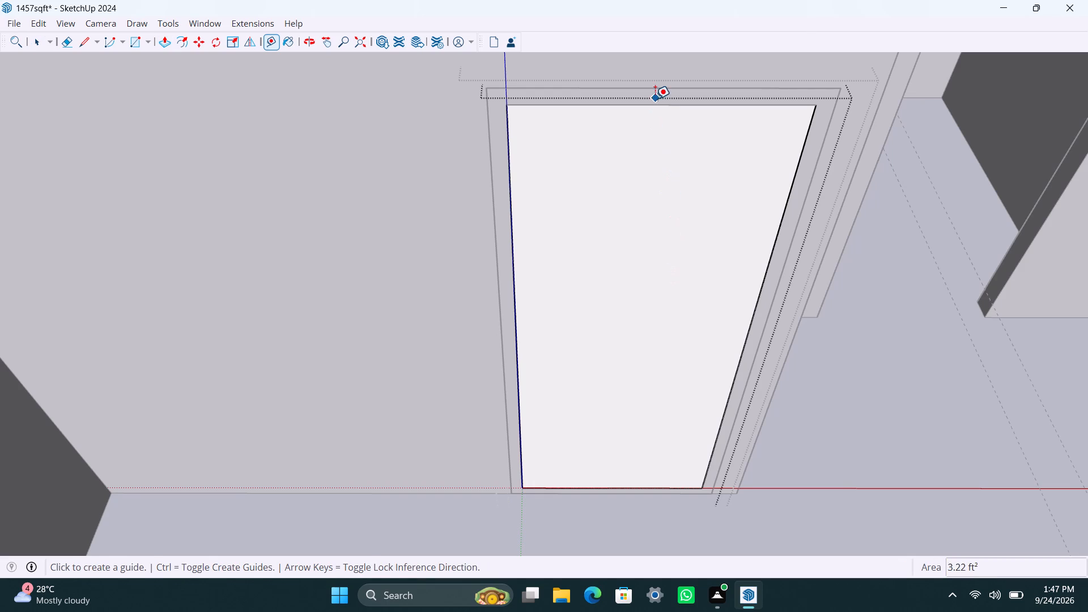
click(655, 108)
text(4')
key(Return)
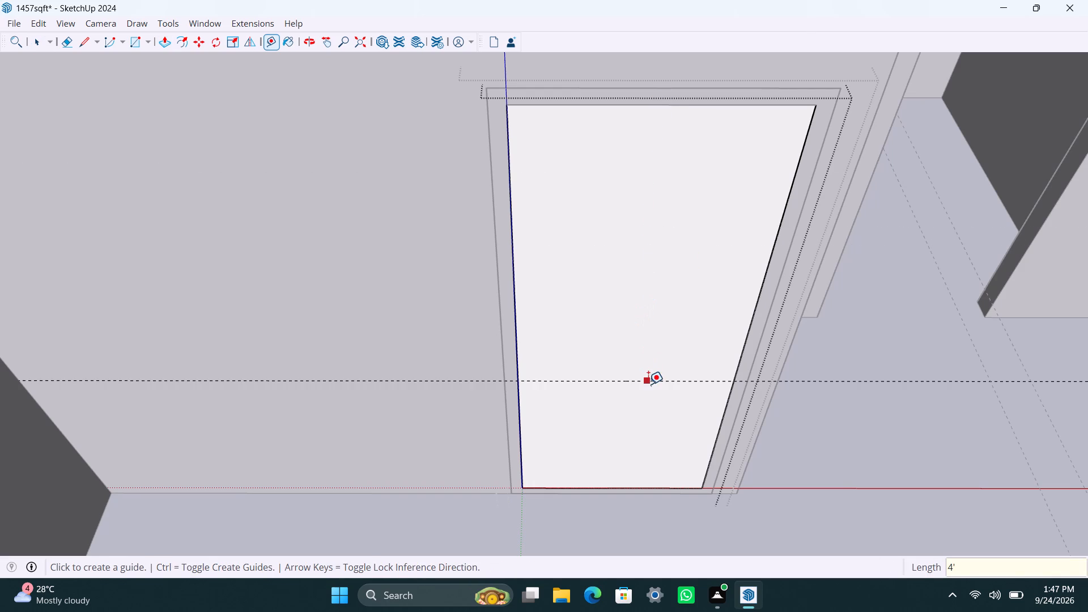
click(649, 383)
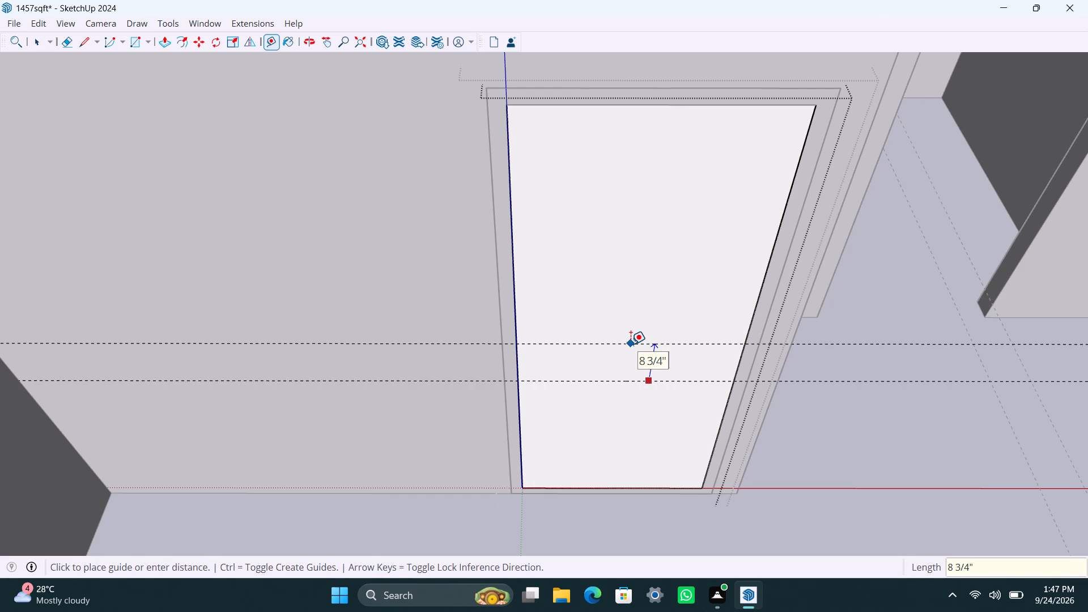
text(8")
key(Return)
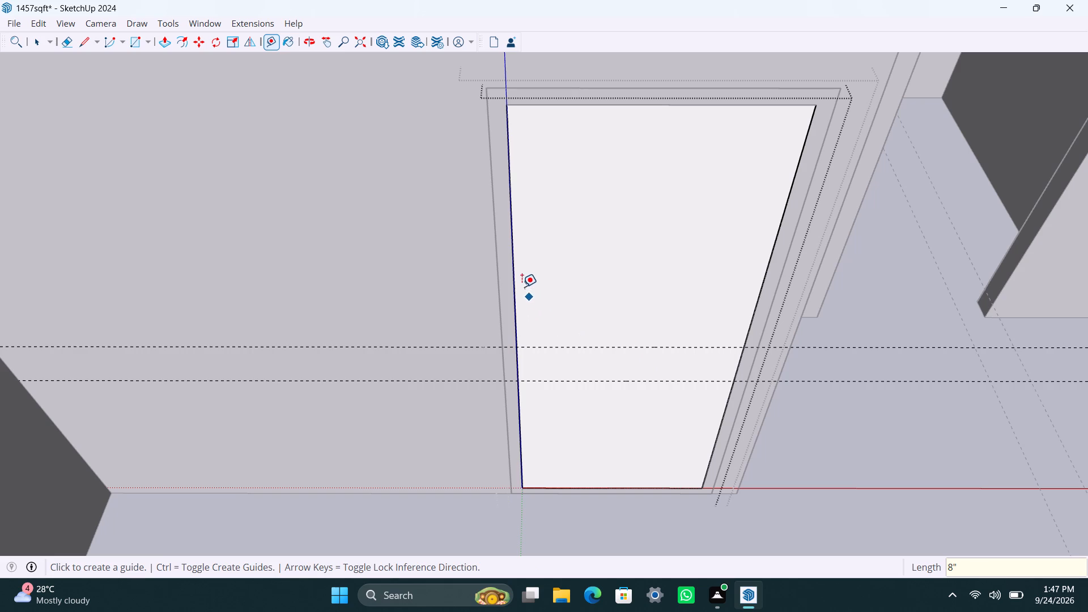
Place a vertical guide 6" in from the panel's side edge farthest from the passage and another 1.5" further in.
click(514, 269)
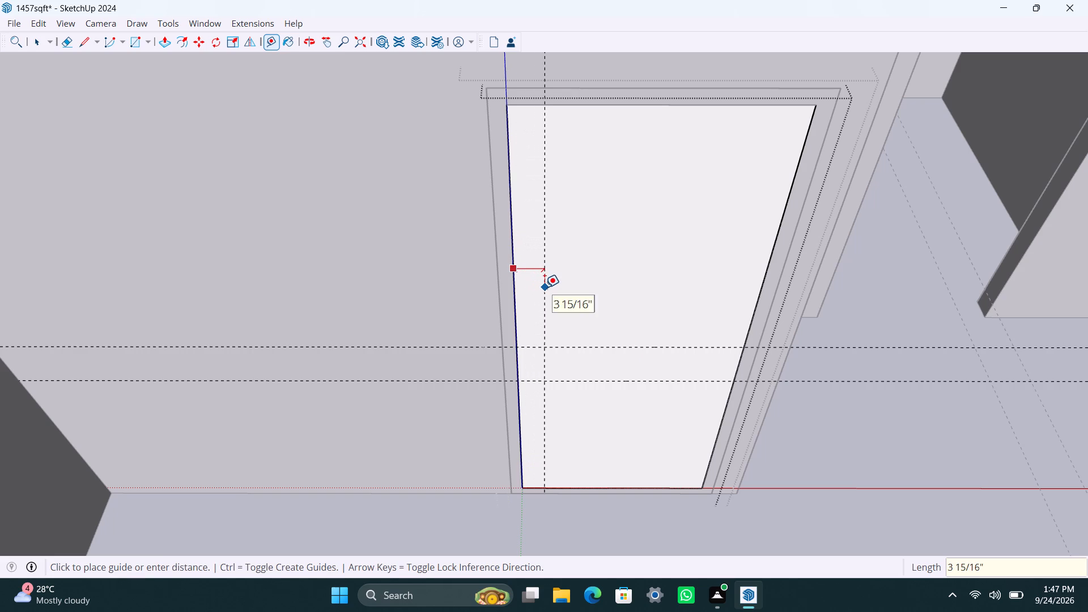
key(6)
key(shift+quotedbl)
key(Return)
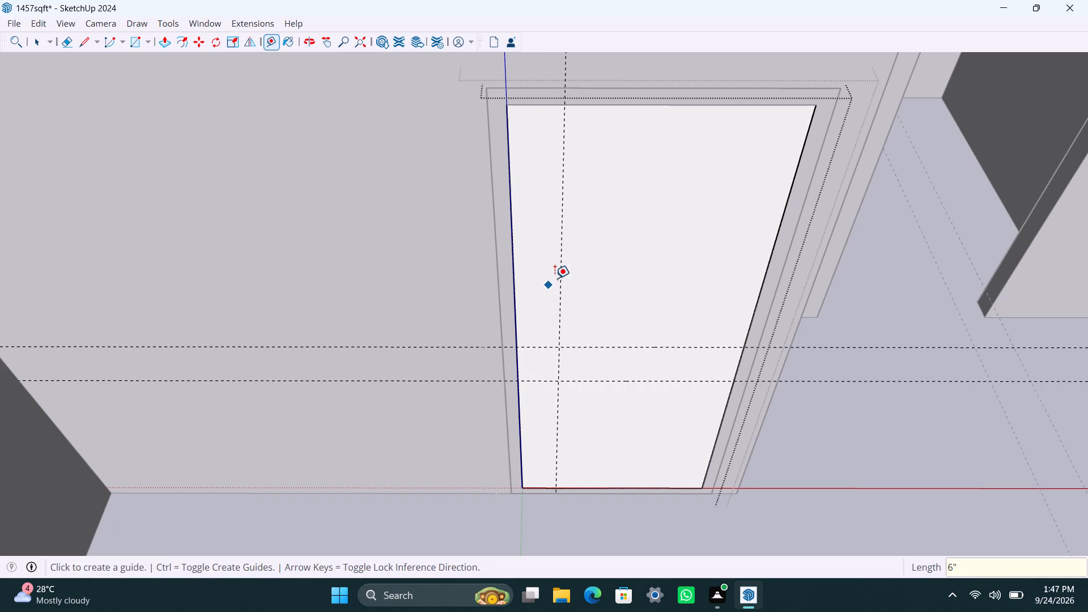
click(558, 273)
text(1.5")
key(Return)
key(space)
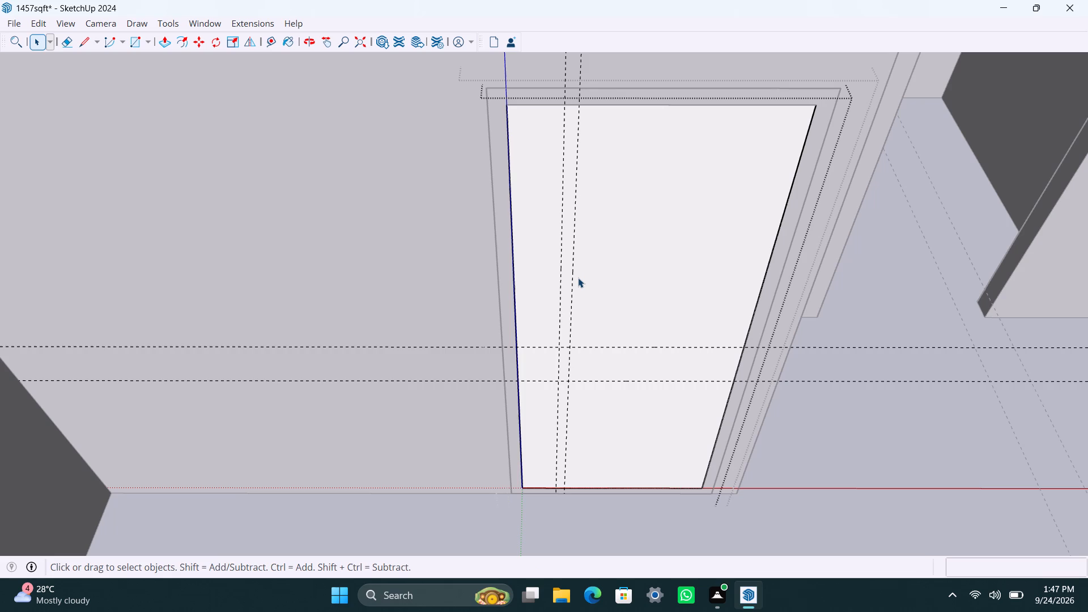
key(space)
Draw a 1.5" by 8" handle rectangle between the guide intersections on the door panel and make it a group.
scroll(592, 293, up, 3)
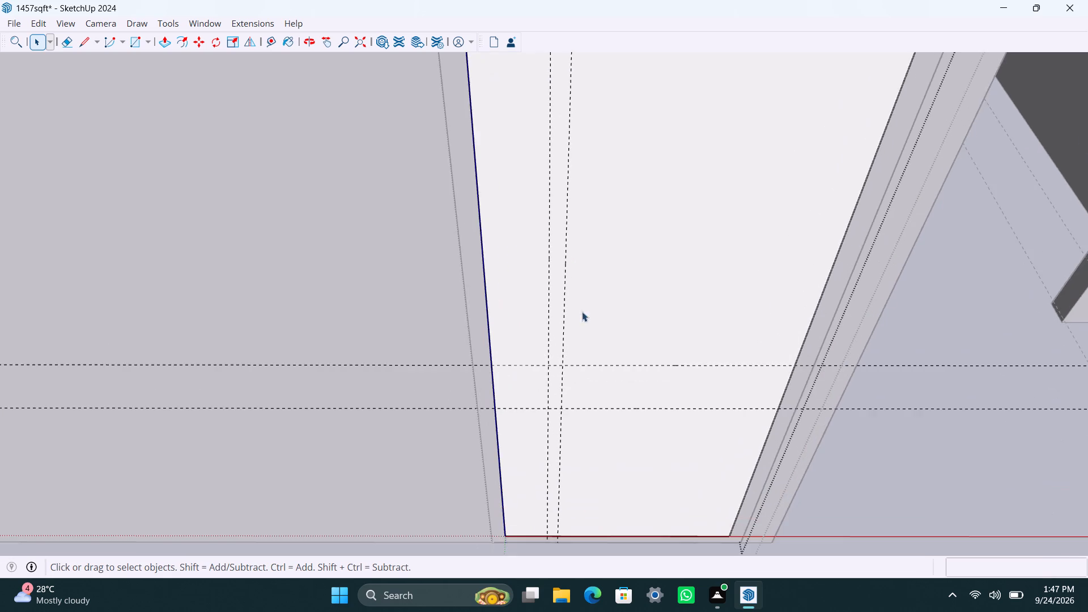
scroll(582, 312, up, 3)
middle_drag(552, 382, 546, 326)
key(r)
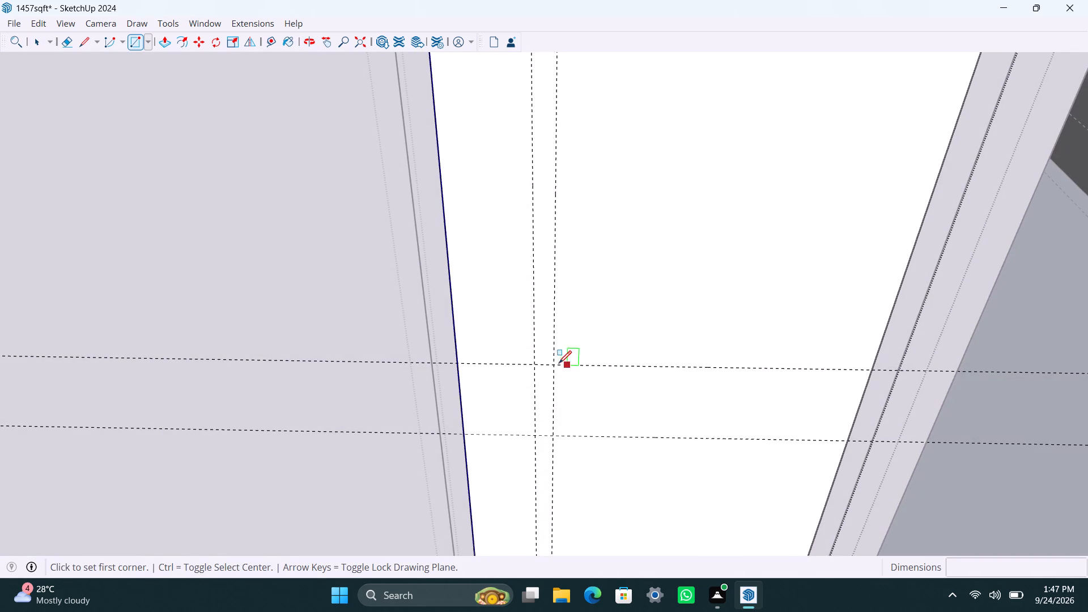
drag(557, 363, 556, 381)
click(537, 434)
key(space)
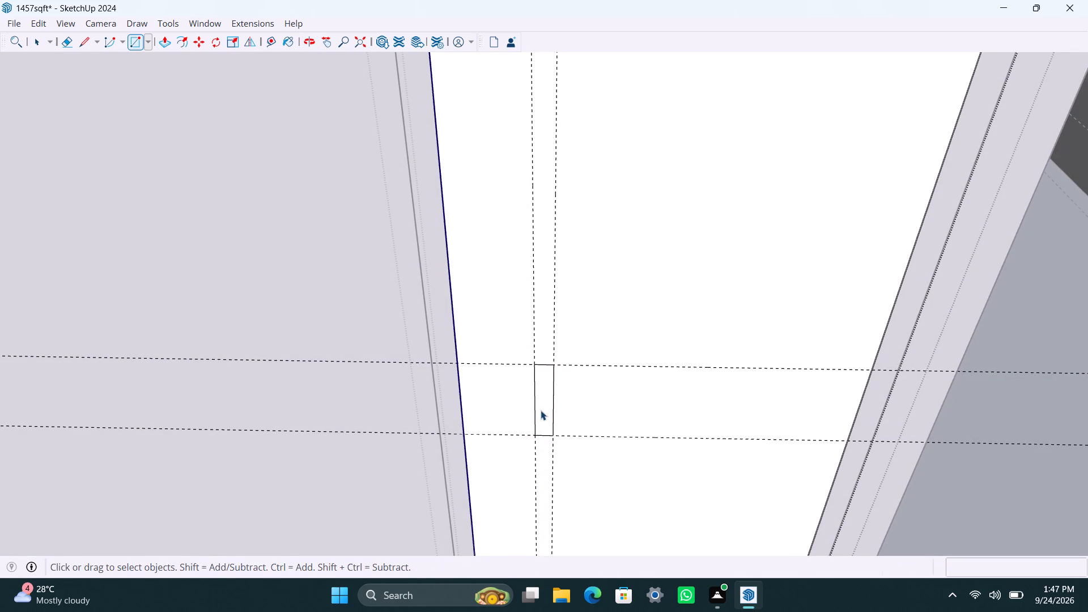
double_click(541, 408)
right_click(541, 406)
click(605, 191)
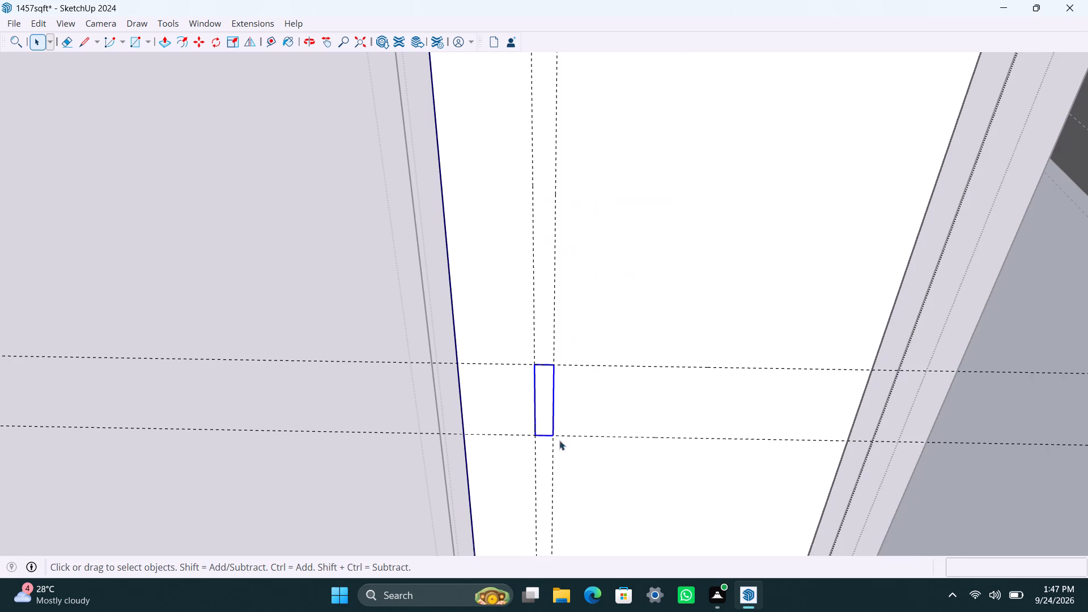
Open the handle group, Push/Pull its face out 0.5", and exit back to the walls group.
scroll(548, 437, up, 2)
triple_click(542, 419)
key(p)
click(542, 418)
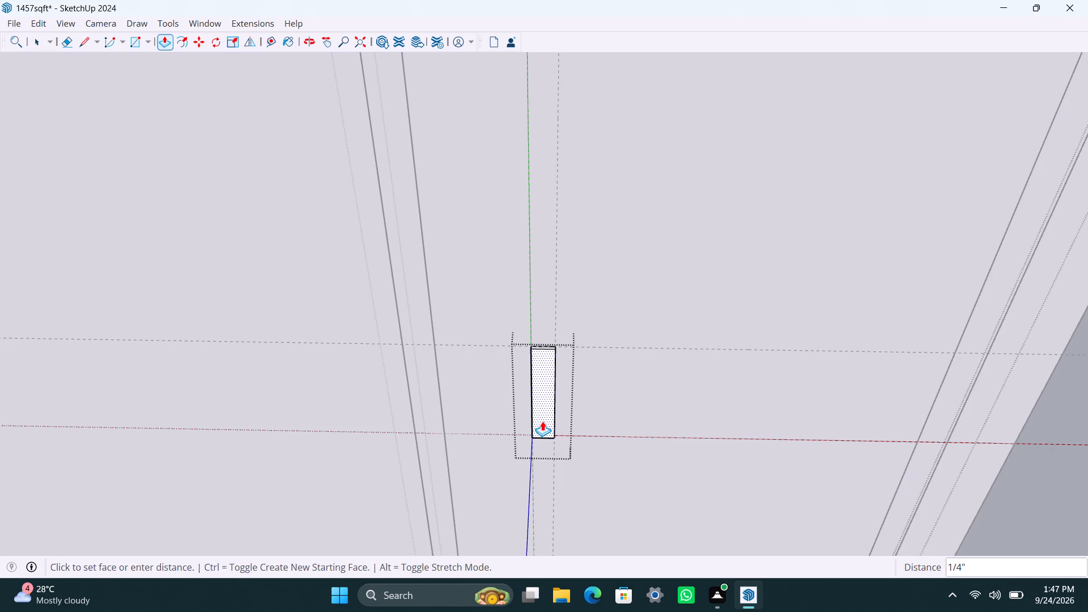
text(0.5")
key(Return)
key(space)
scroll(729, 180, down, 17)
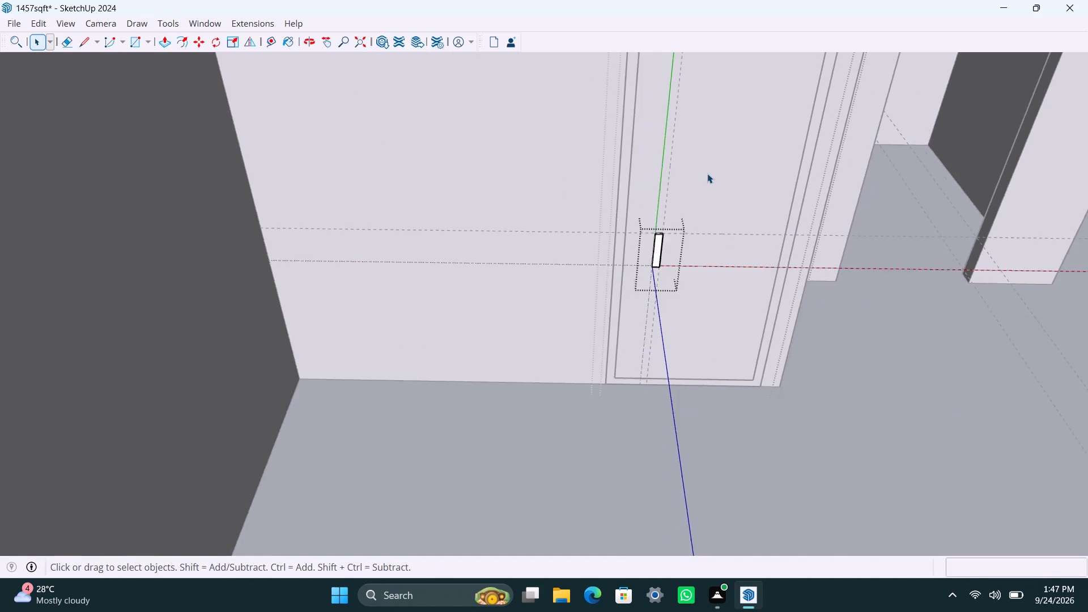
scroll(707, 173, down, 4)
click(848, 199)
click(296, 96)
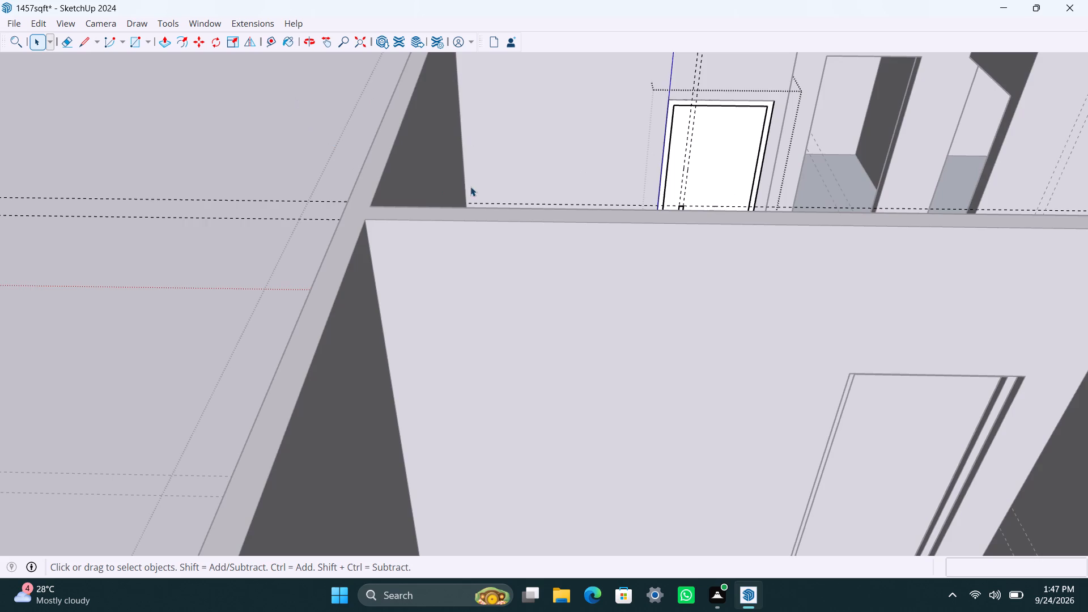
click(250, 173)
Draw a rectangle across the empty doorway in the end wall of the narrow passage.
scroll(359, 208, down, 3)
middle_drag(651, 194, 432, 339)
scroll(549, 262, up, 3)
key(r)
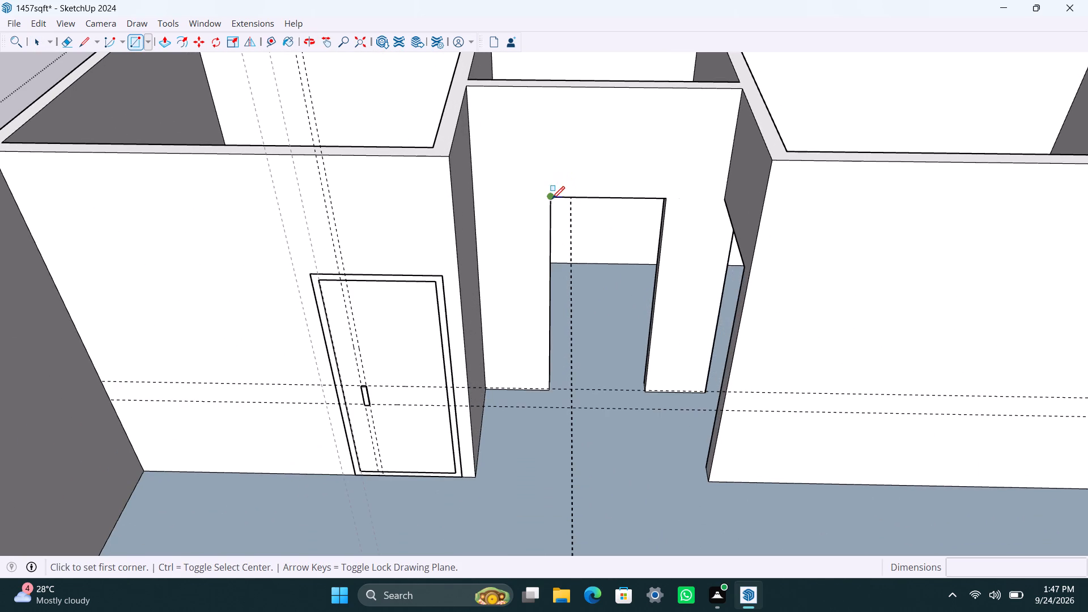
click(551, 199)
key(space)
click(691, 277)
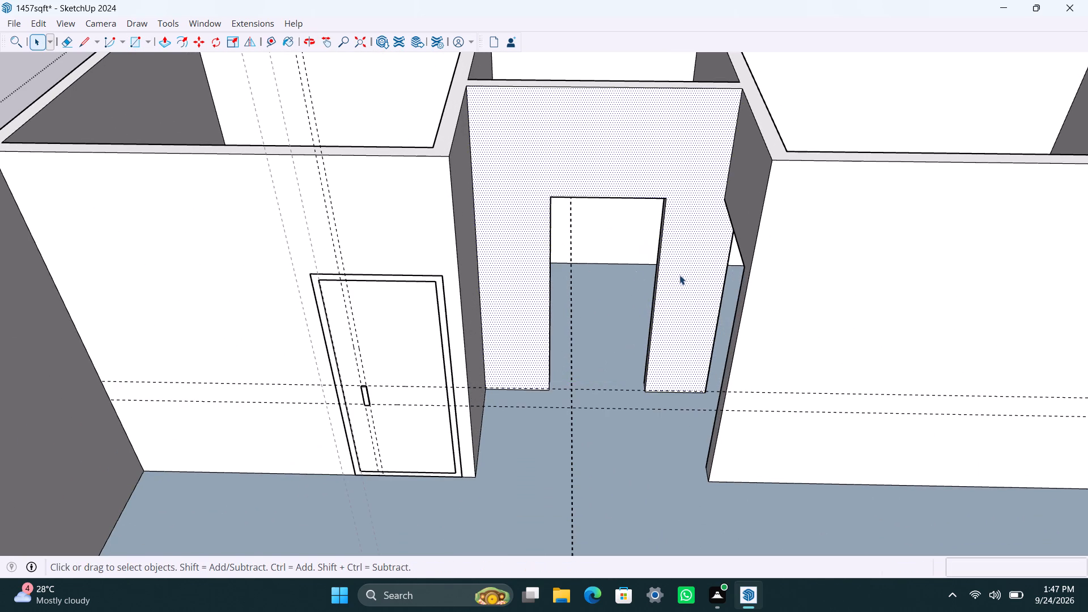
key(r)
click(549, 198)
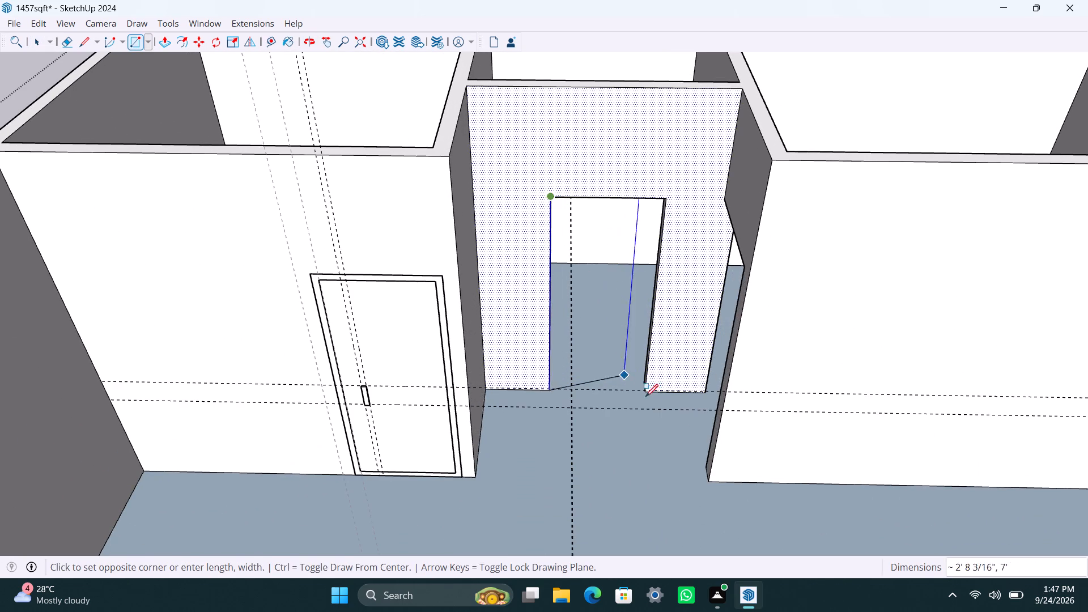
Complete a rectangle filling the door opening in the passage's end wall and make its face and edges a group.
click(648, 391)
key(space)
double_click(629, 348)
right_click(627, 346)
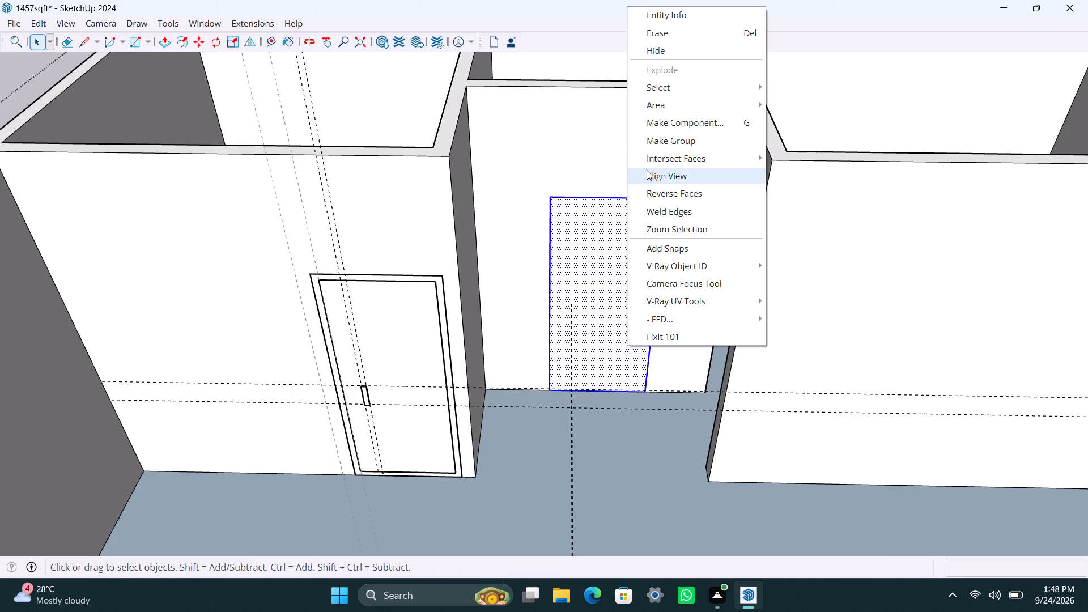
click(650, 144)
Inside the new group, offset the door face's outline inward by 2" and delete the inner face to leave a frame.
double_click(613, 276)
click(587, 271)
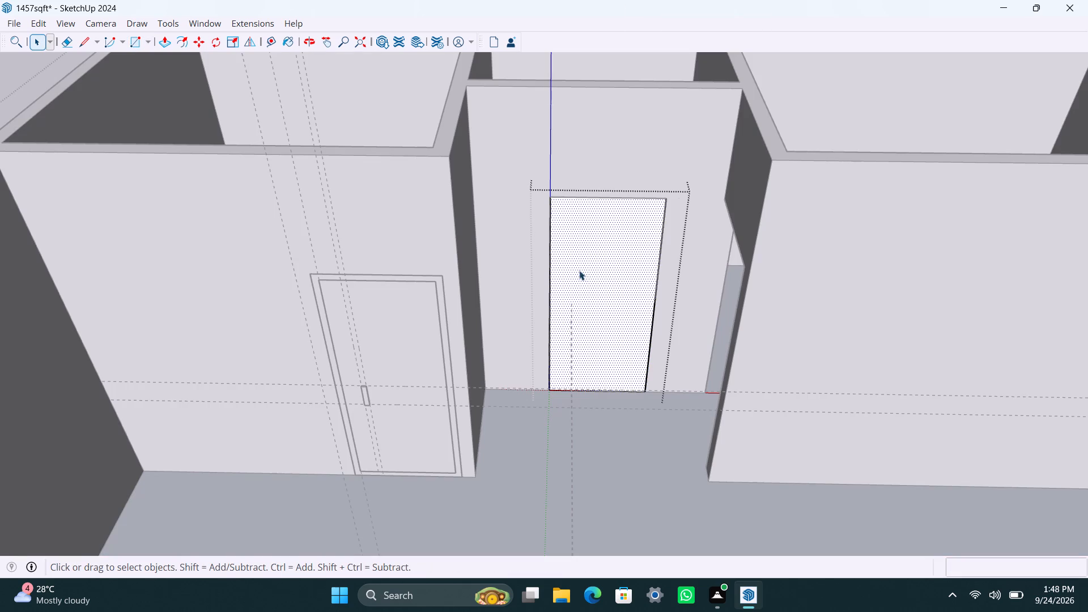
key(f)
click(567, 246)
text(2")
key(Return)
key(space)
click(582, 273)
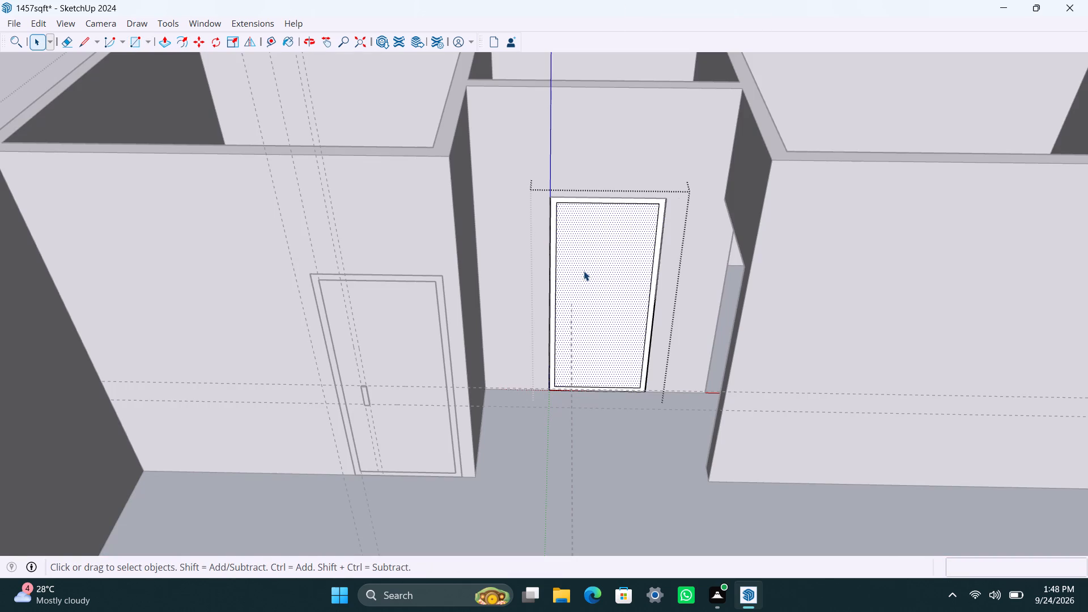
key(Delete)
Push/pull the door frame's face by 2.5".
scroll(546, 351, up, 7)
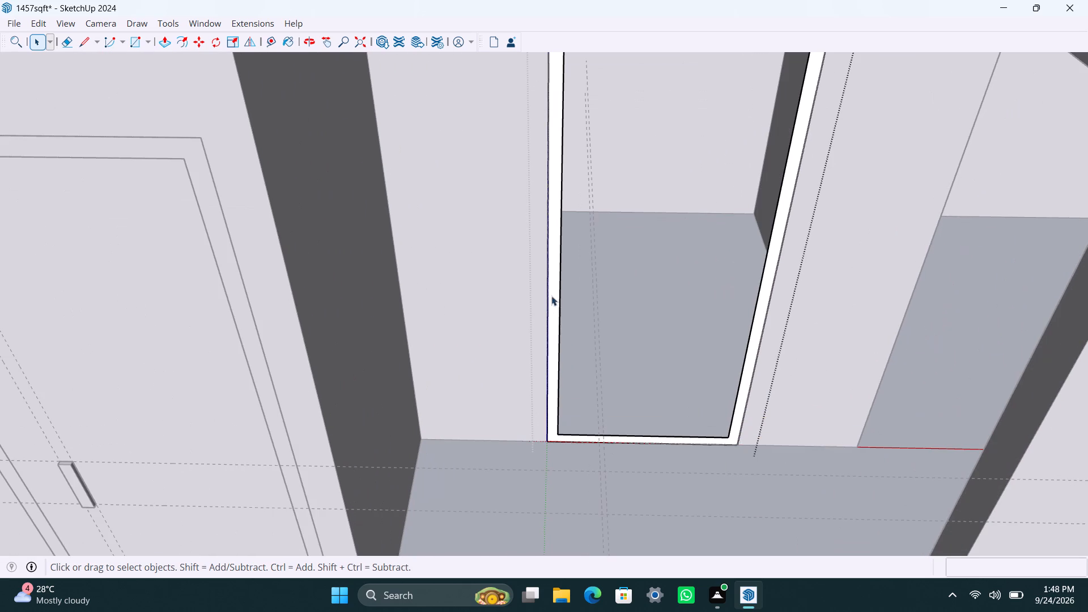
click(553, 292)
key(p)
drag(553, 292, 560, 279)
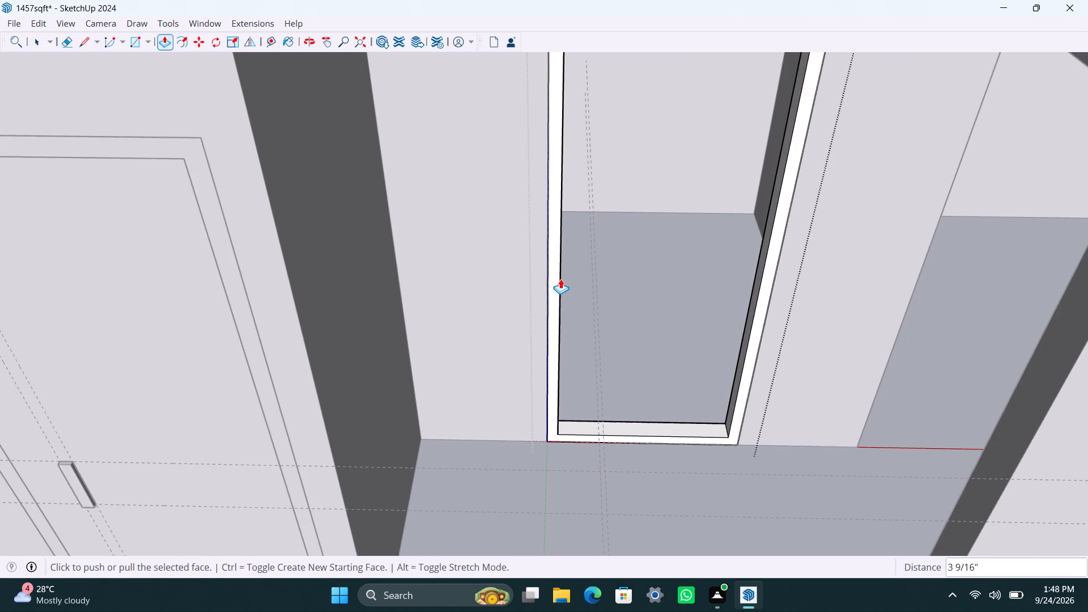
text(2.5")
key(Return)
key(space)
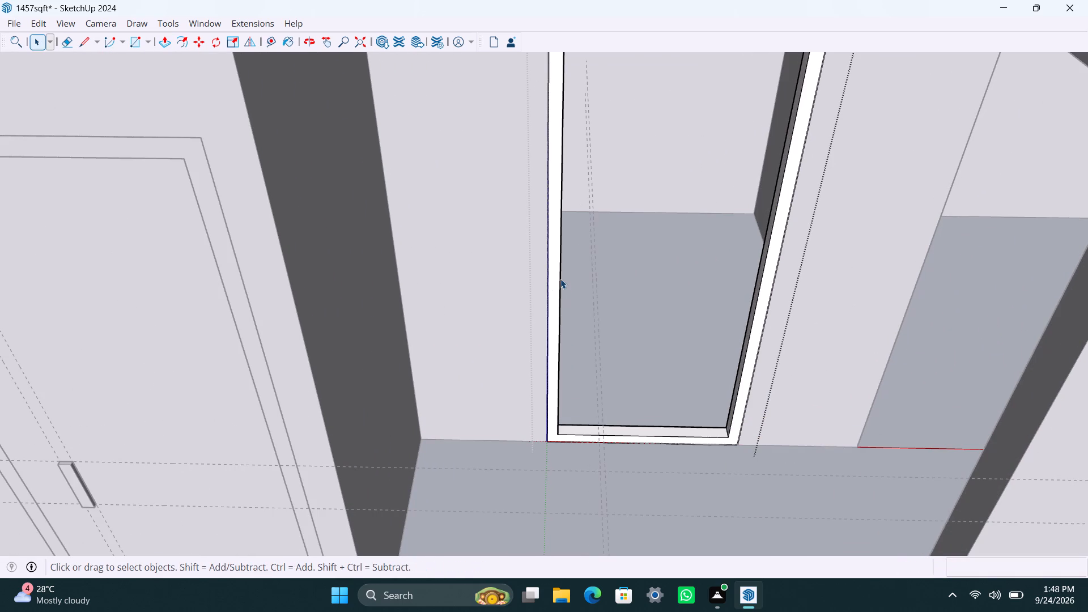
Draw a 6' 8" by 2' 8" rectangle filling the inside of the frame and group it as the door panel.
scroll(560, 293, down, 5)
key(r)
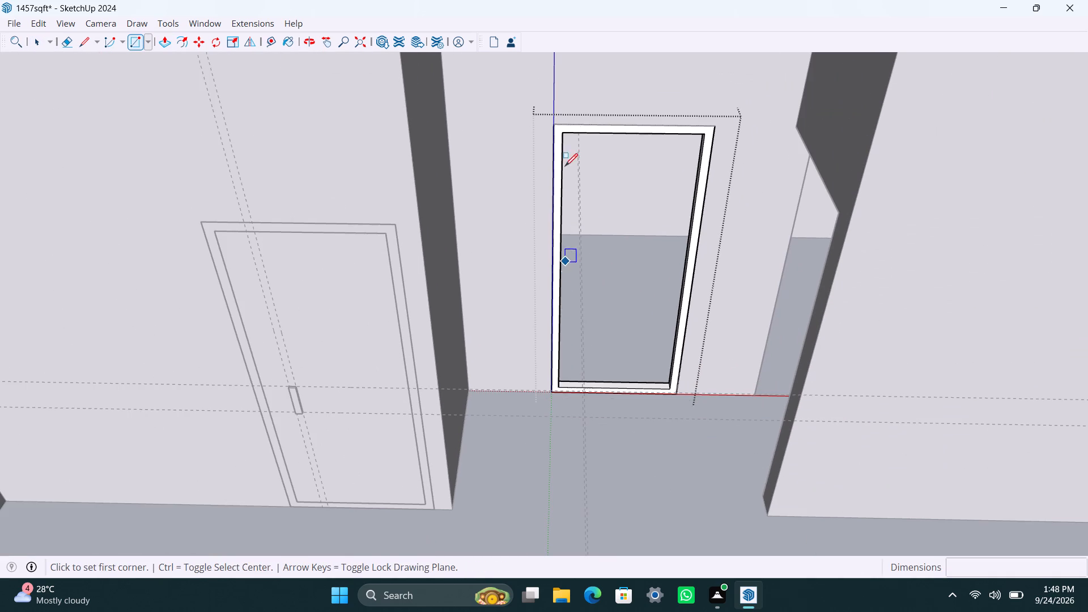
drag(564, 132, 564, 140)
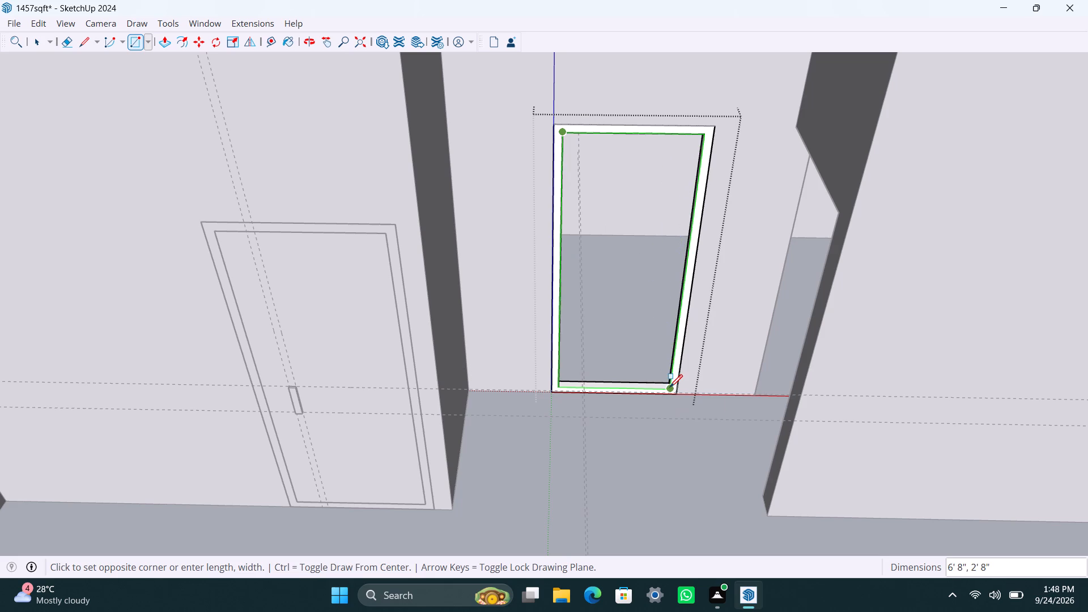
click(670, 387)
key(space)
double_click(654, 354)
right_click(654, 353)
click(704, 154)
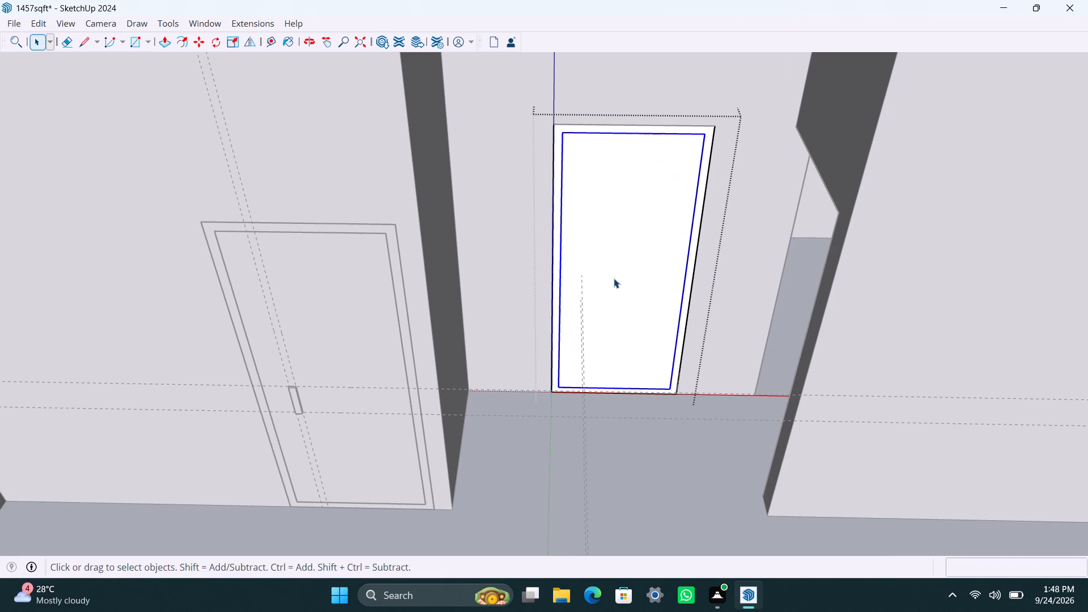
Open the door panel group and push/pull its face by 18 mm.
triple_click(614, 278)
key(p)
drag(614, 278, 613, 260)
text(18mm)
key(Return)
key(space)
Place horizontal guides for the handle: one 4' below the panel's top edge and another 8" above that guide.
key(t)
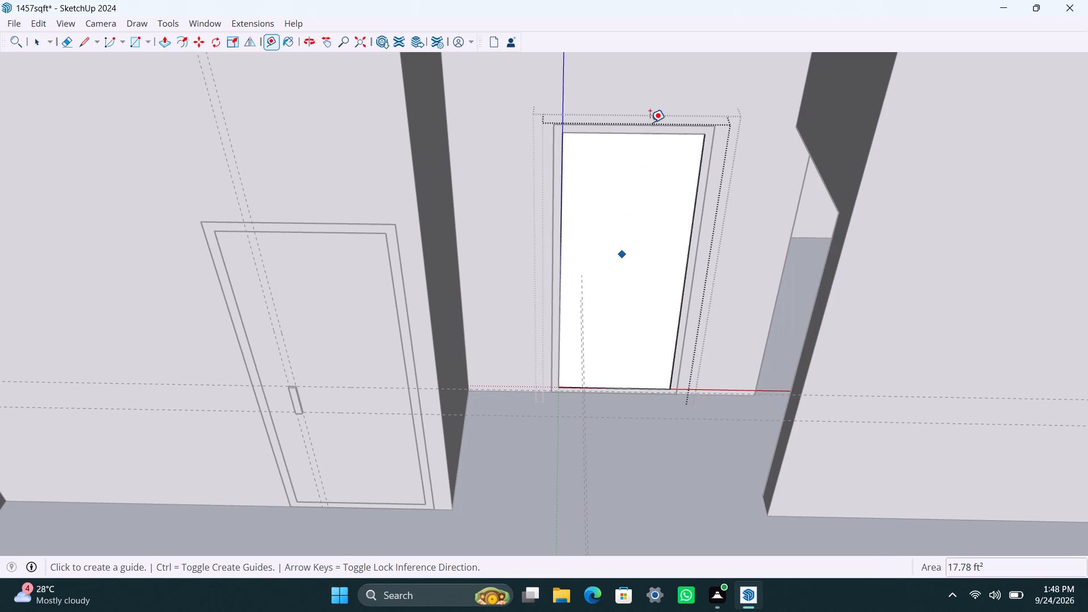
drag(644, 135, 644, 149)
text(4')
key(Return)
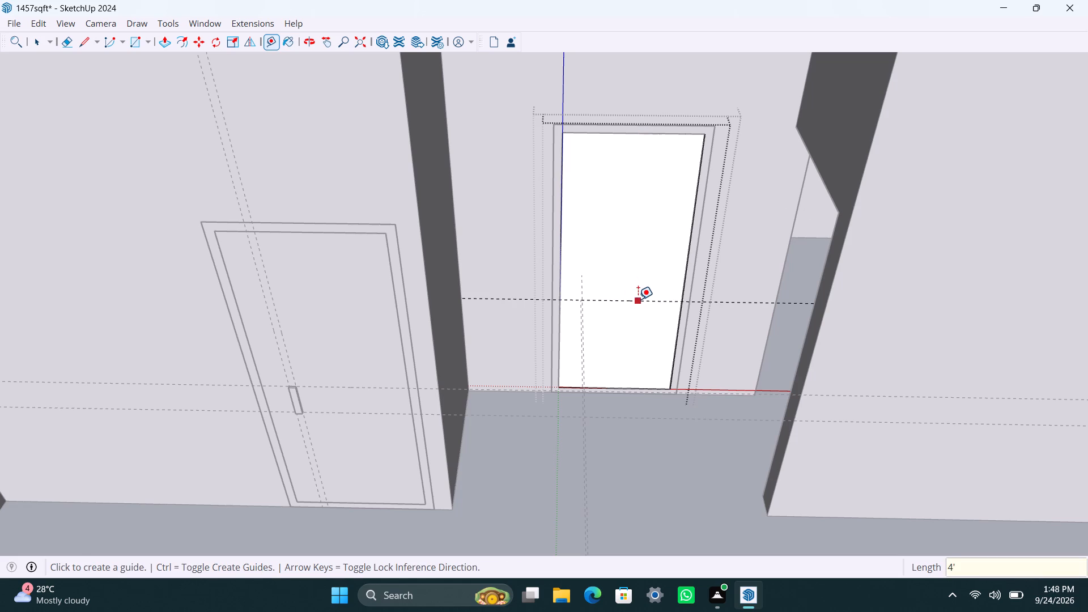
click(638, 299)
text(8")
key(Return)
key(space)
Place vertical handle guides 6" in from the panel's left edge and another 1.5" beyond that guide.
key(t)
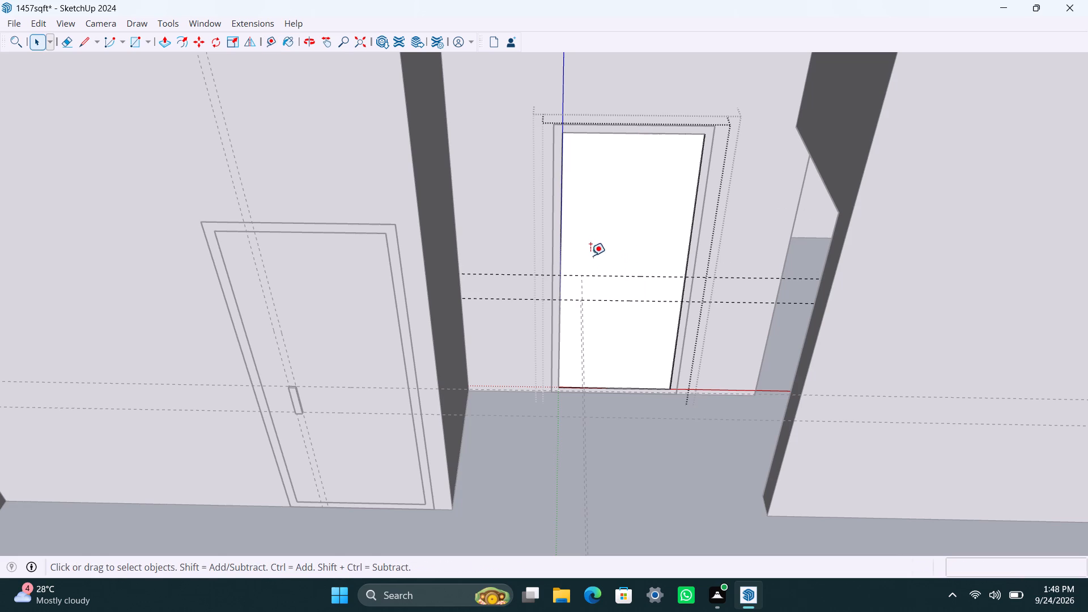
click(562, 229)
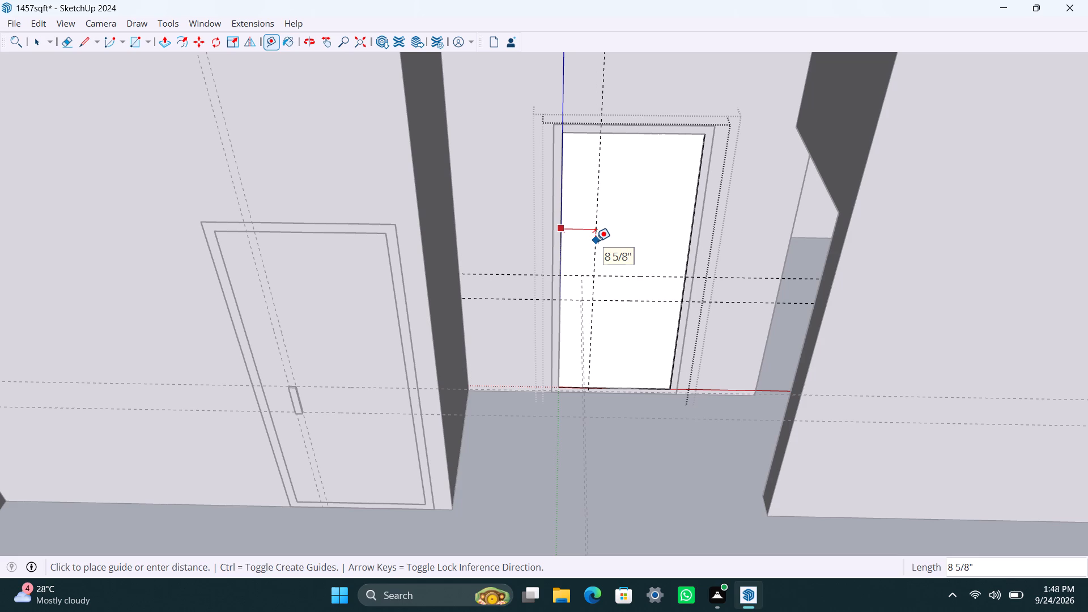
text(6")
key(Return)
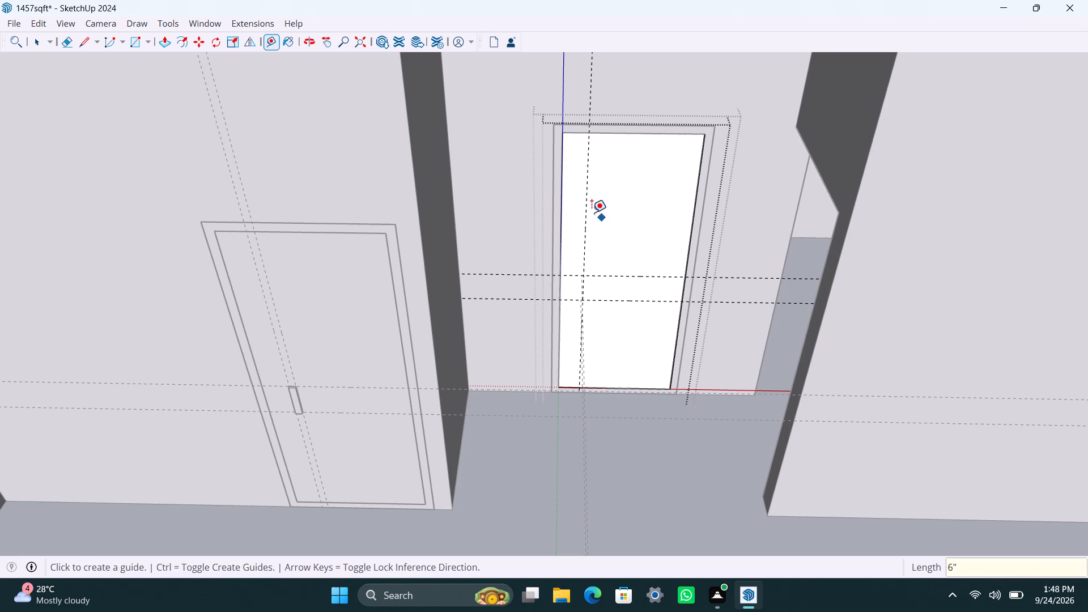
click(587, 201)
text(1.5")
key(Return)
key(space)
Draw an 8" by 1.5" handle rectangle between the guide intersections on the door panel and group it.
scroll(557, 337, up, 4)
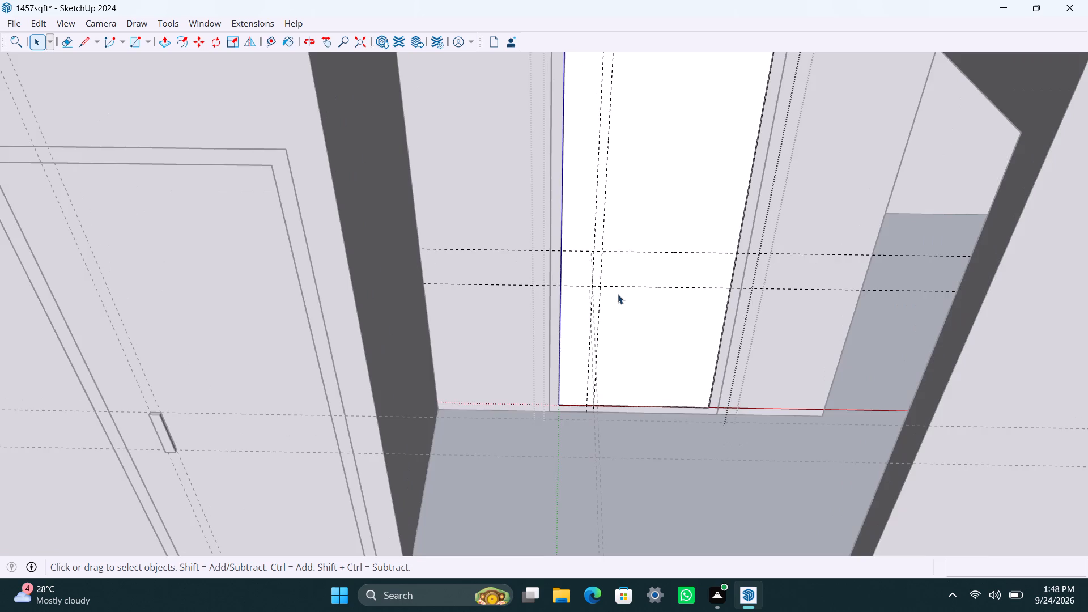
scroll(618, 294, up, 7)
key(r)
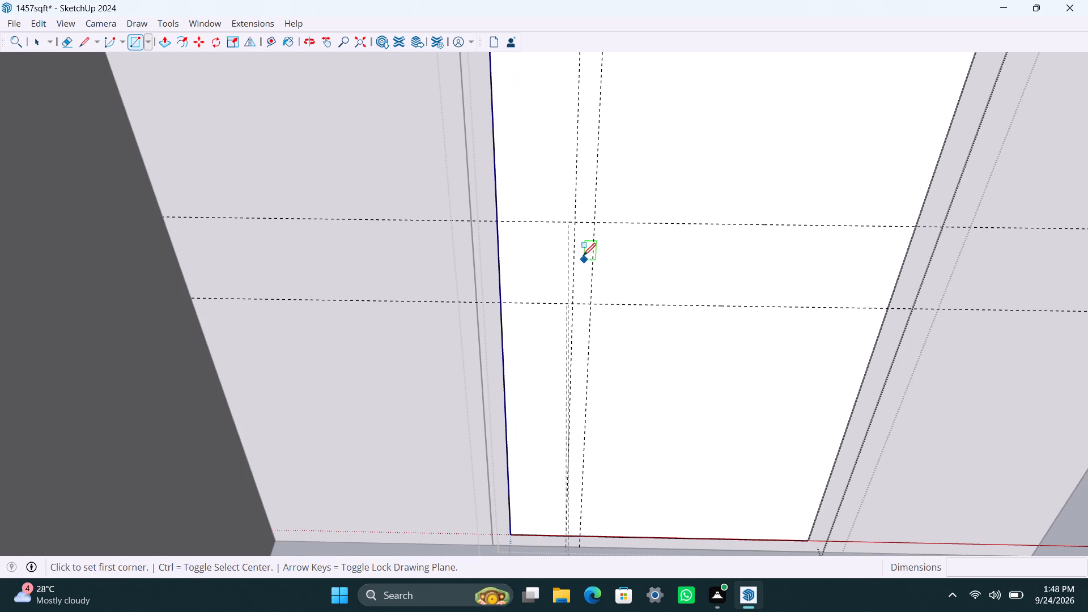
click(576, 223)
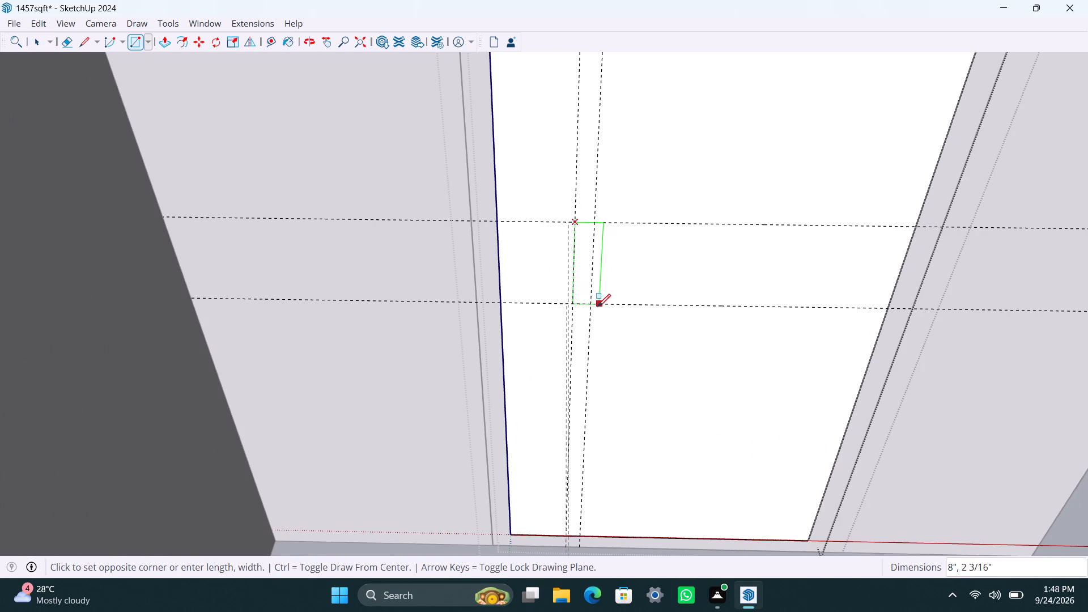
click(594, 304)
key(space)
click(591, 287)
double_click(587, 286)
right_click(586, 286)
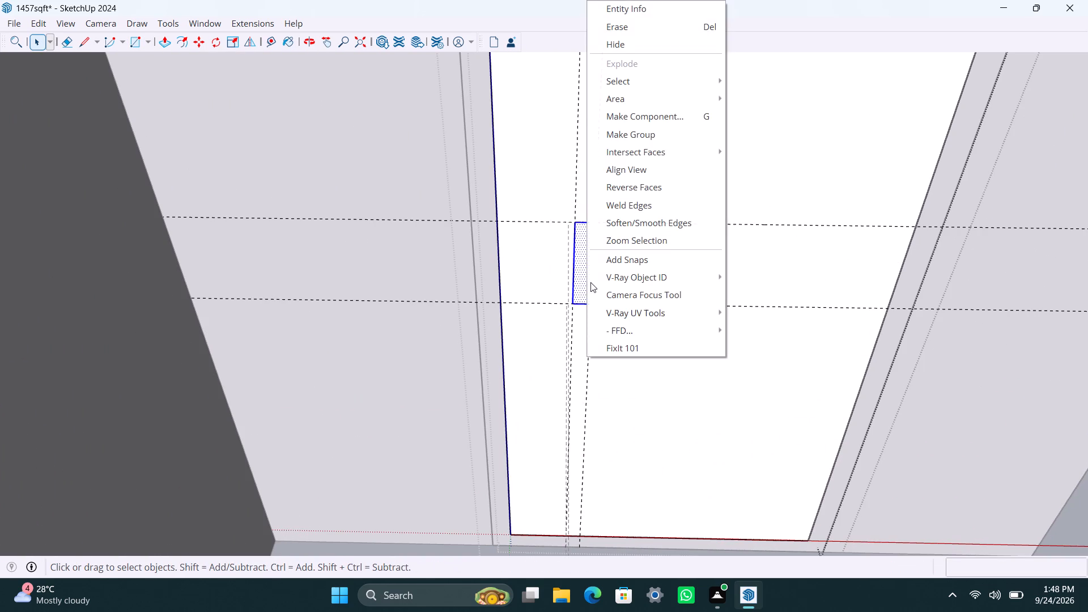
click(629, 134)
Open the handle group, push/pull its face 0.5", and exit all the nested door groups.
scroll(577, 273, up, 3)
triple_click(577, 271)
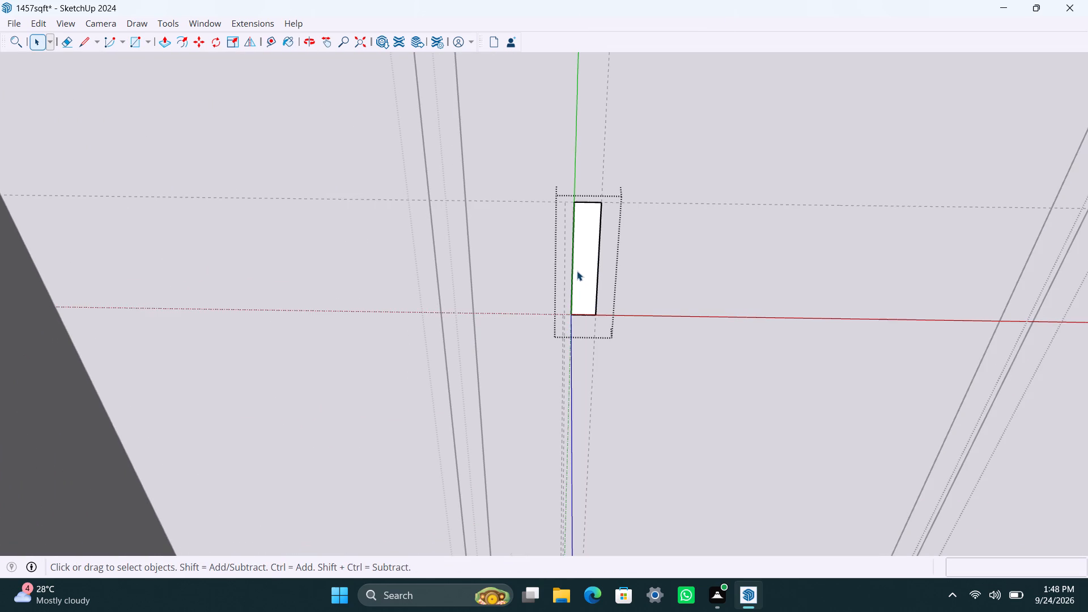
key(p)
drag(577, 271, 578, 283)
text(0.4)
key(BackSpace)
text(5")
key(Return)
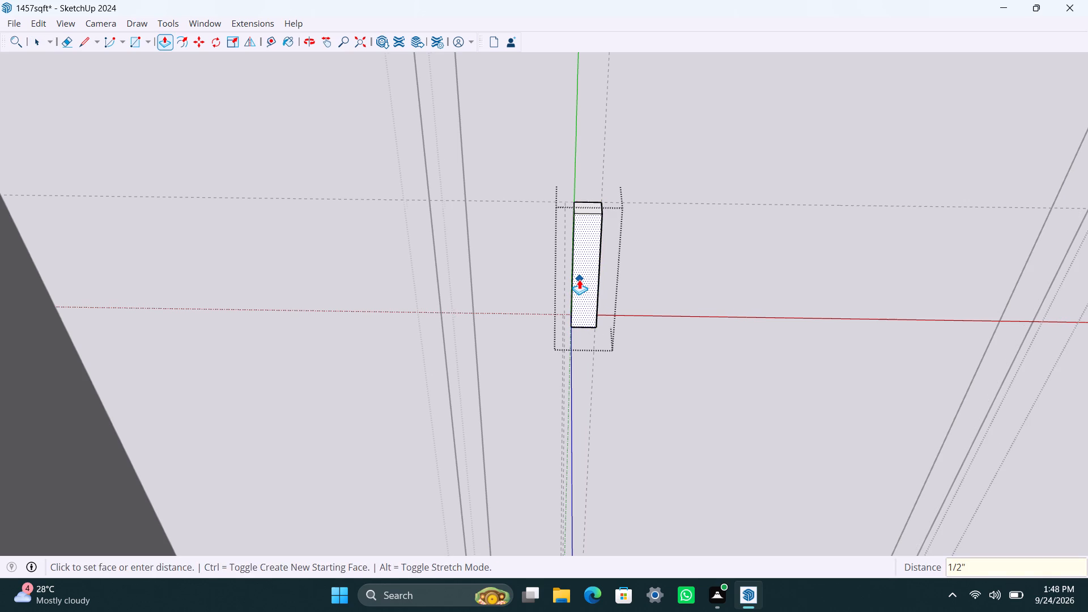
key(space)
scroll(581, 280, down, 20)
scroll(581, 280, down, 8)
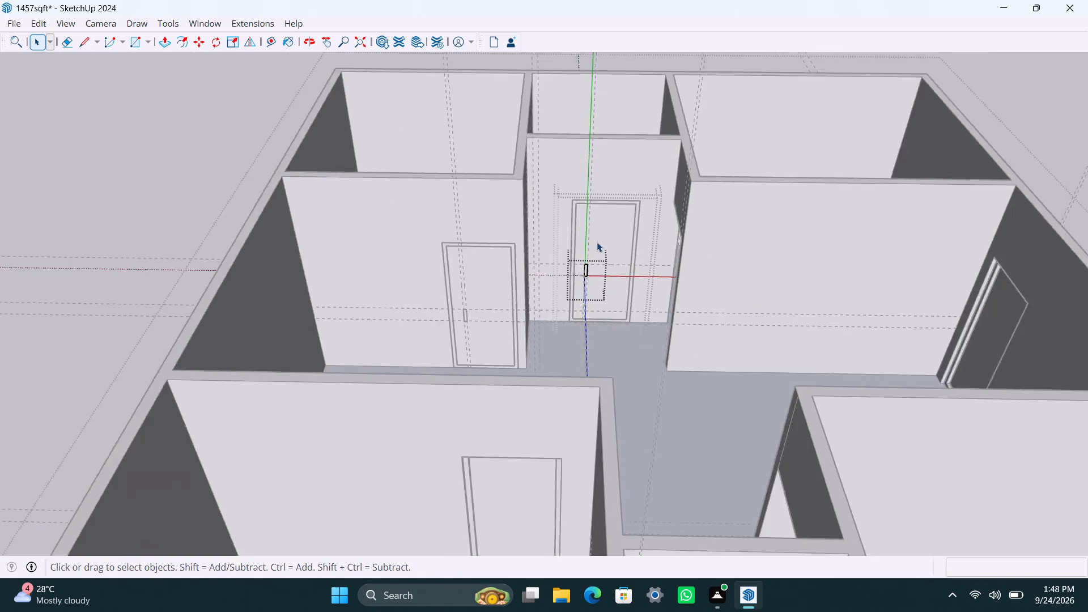
scroll(597, 242, down, 8)
click(387, 180)
triple_click(386, 180)
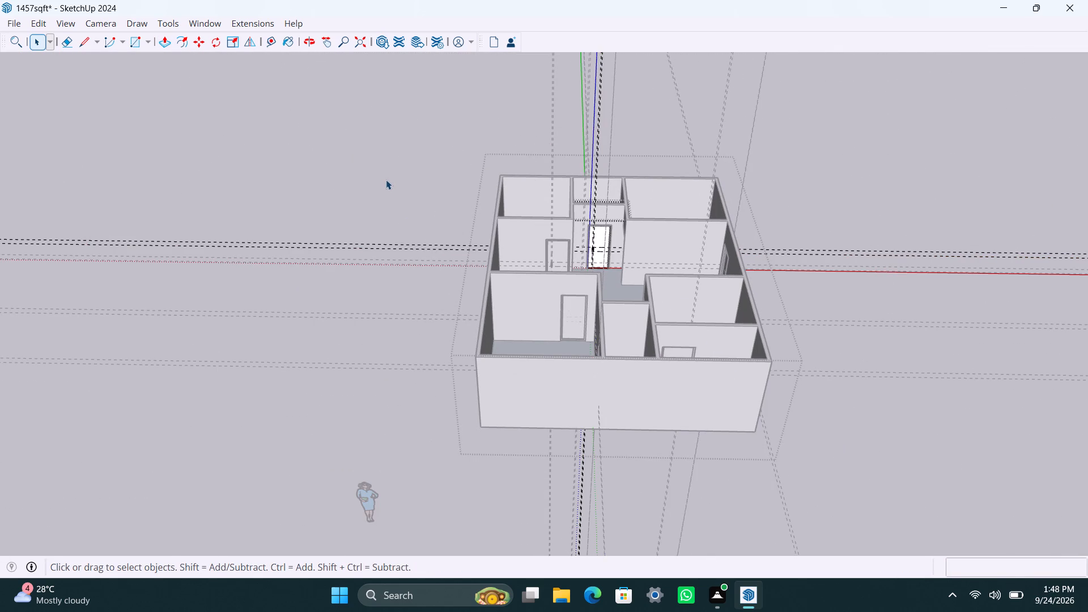
click(386, 180)
Draw a 7' by 3' rectangle filling the open doorway beside the small room across the hall and group it.
middle_drag(527, 390, 762, 479)
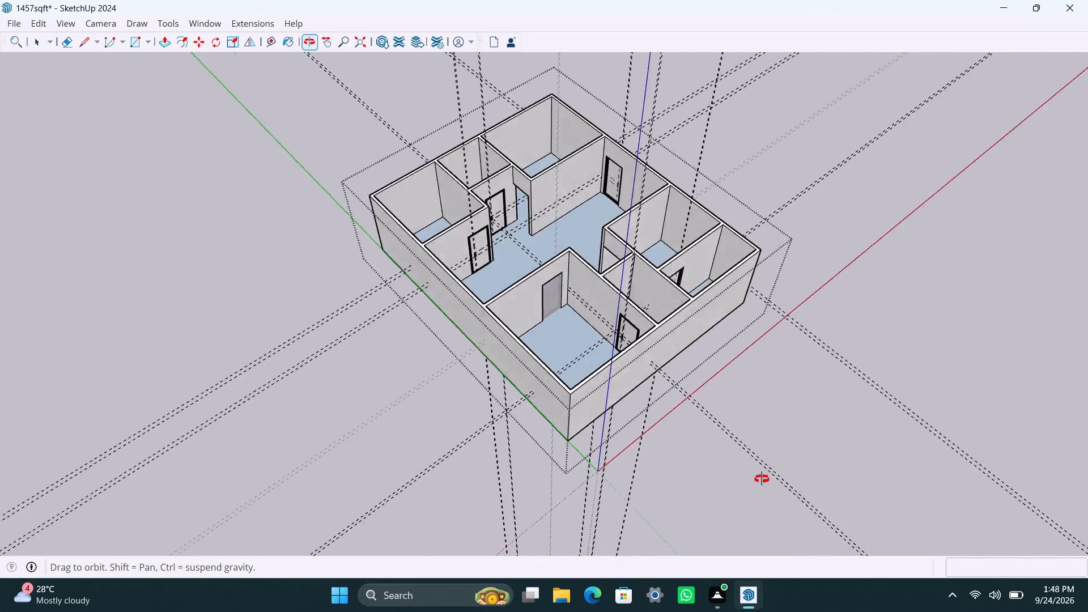
middle_drag(762, 479, 1031, 419)
scroll(297, 252, up, 7)
middle_drag(401, 326, 419, 347)
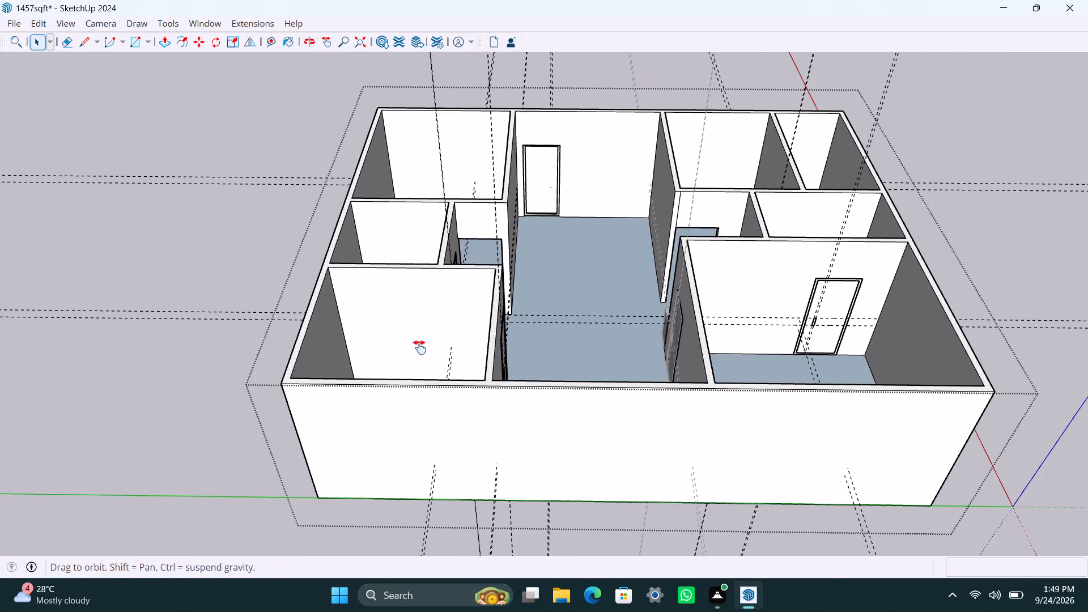
middle_drag(419, 347, 462, 444)
scroll(541, 383, up, 3)
middle_drag(530, 395, 529, 474)
scroll(522, 389, up, 2)
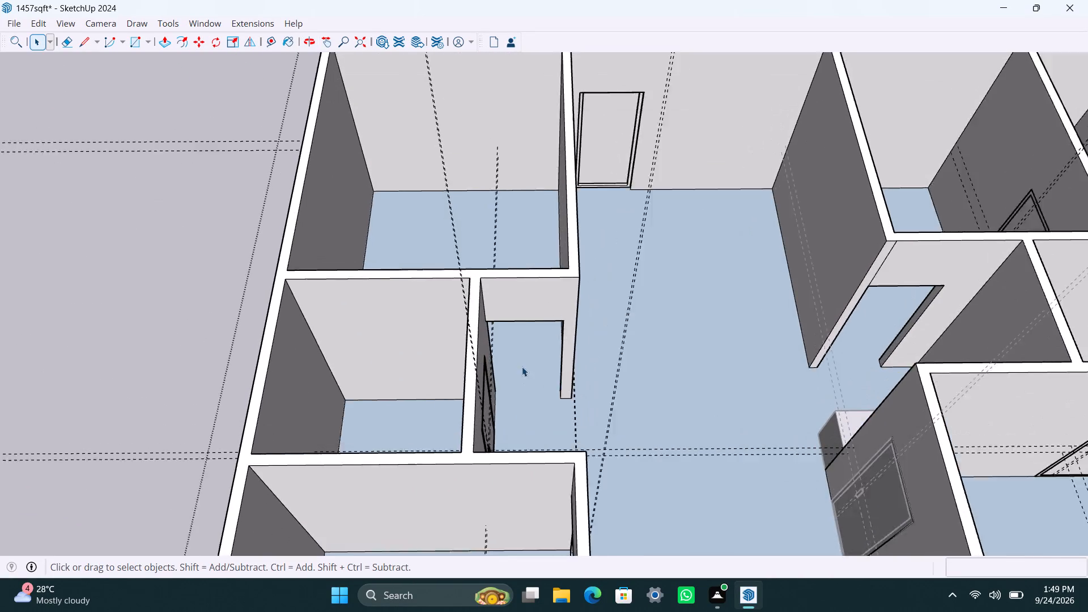
scroll(522, 367, up, 1)
shift+middle_drag(512, 354, 508, 345)
scroll(508, 345, up, 2)
key(r)
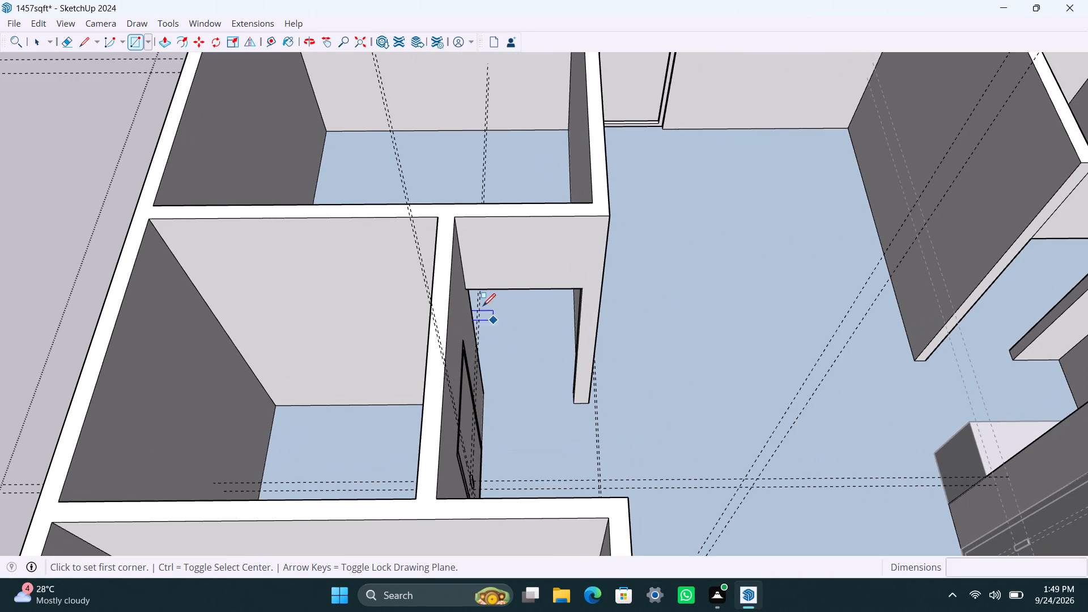
drag(467, 288, 467, 297)
click(576, 399)
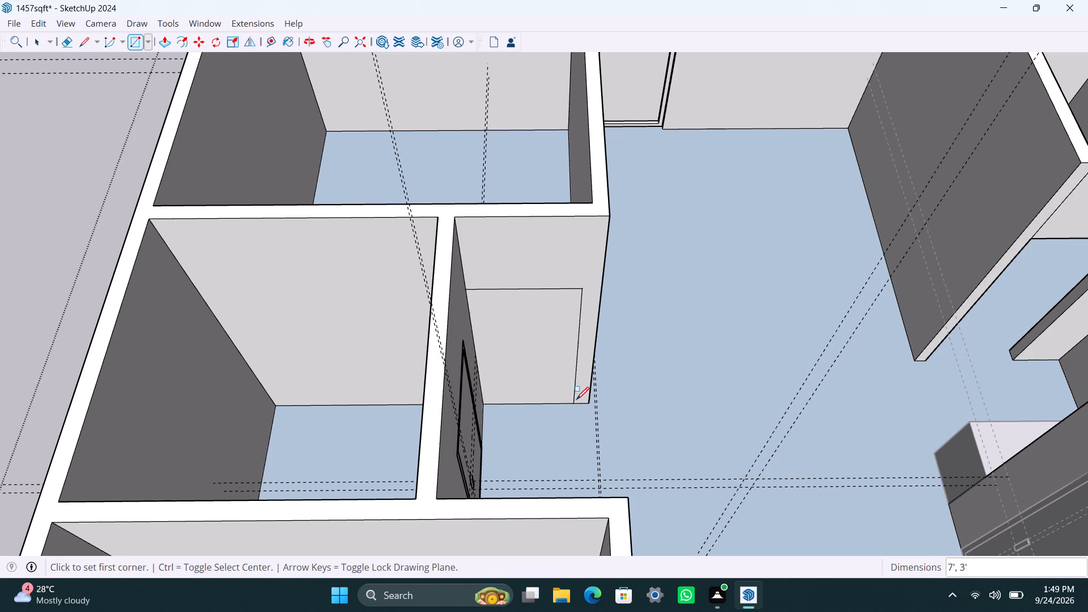
key(space)
double_click(552, 367)
right_click(553, 366)
click(617, 159)
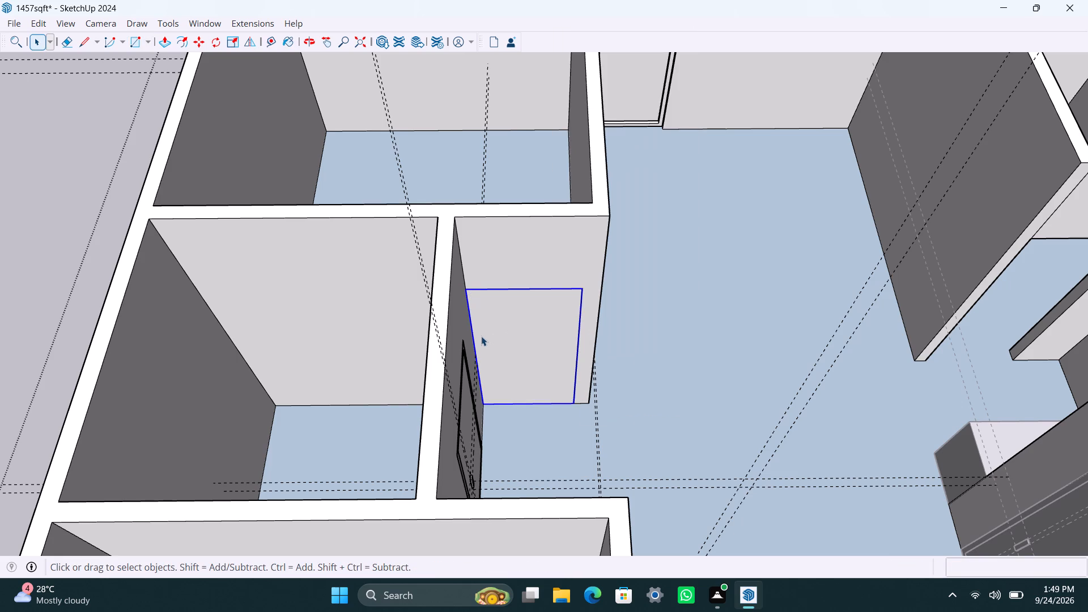
Inside this group, offset the door outline inward by 2" and delete the inner face to leave a frame.
triple_click(484, 327)
key(f)
click(486, 324)
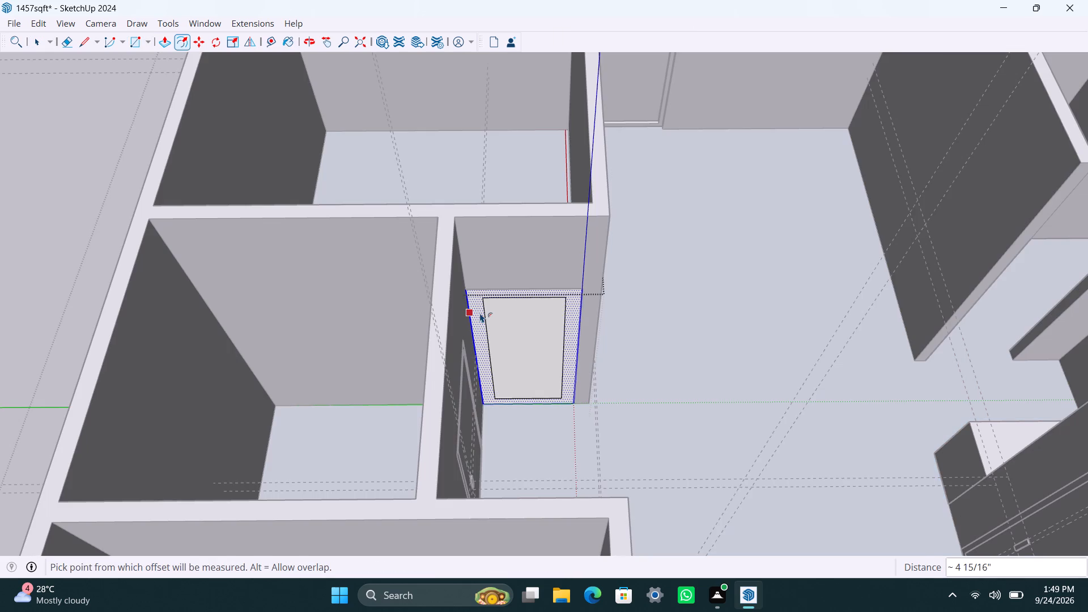
text(2")
key(Return)
key(space)
click(487, 327)
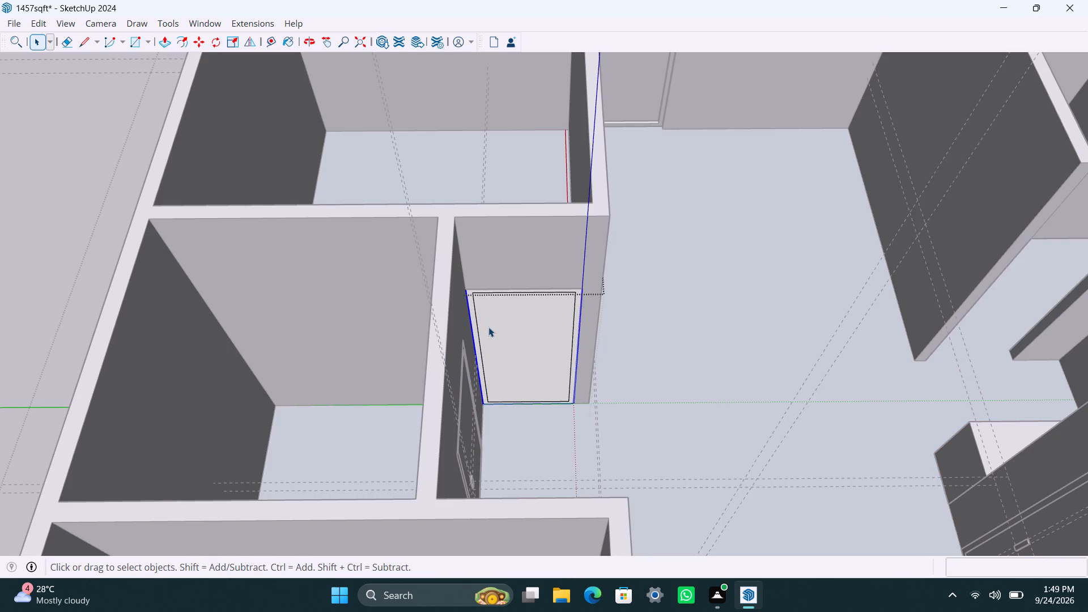
key(Delete)
Push/pull this doorway's frame face by 2.5".
scroll(475, 401, up, 6)
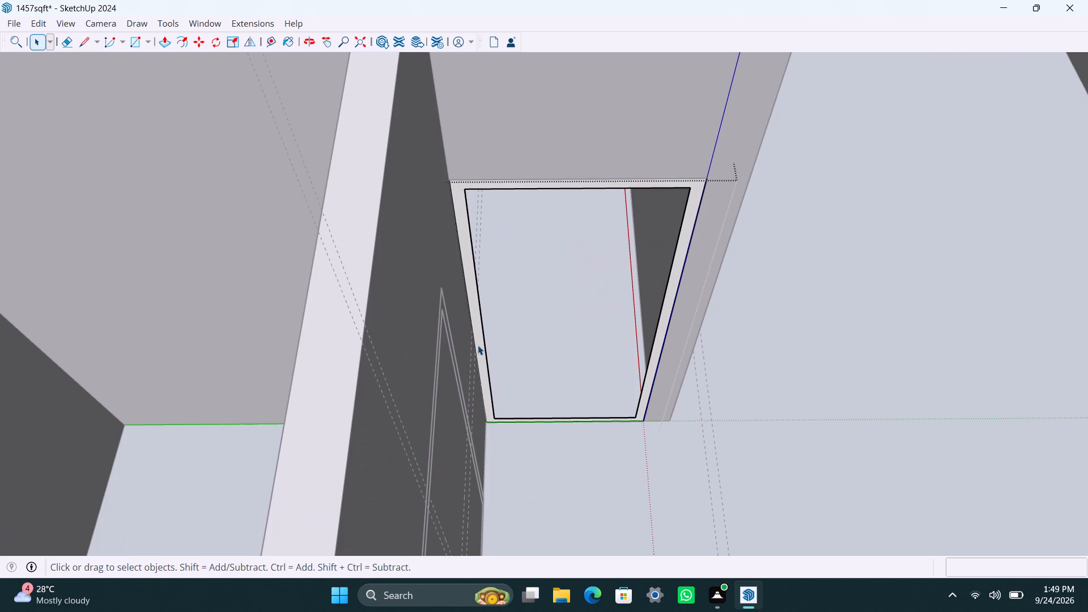
click(478, 345)
key(p)
drag(478, 345, 479, 336)
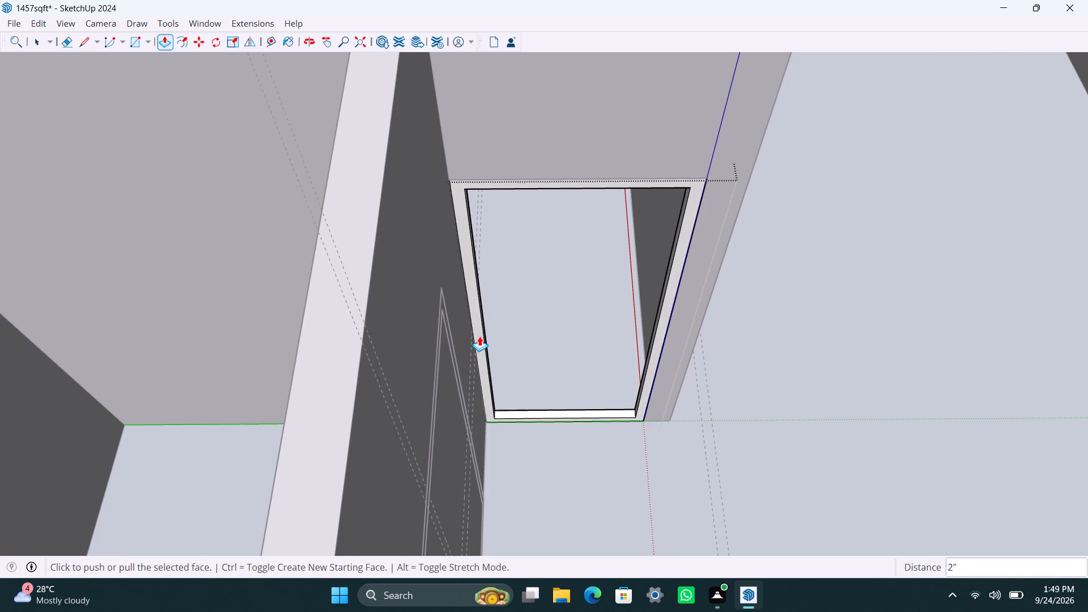
text(2.5")
key(Return)
key(space)
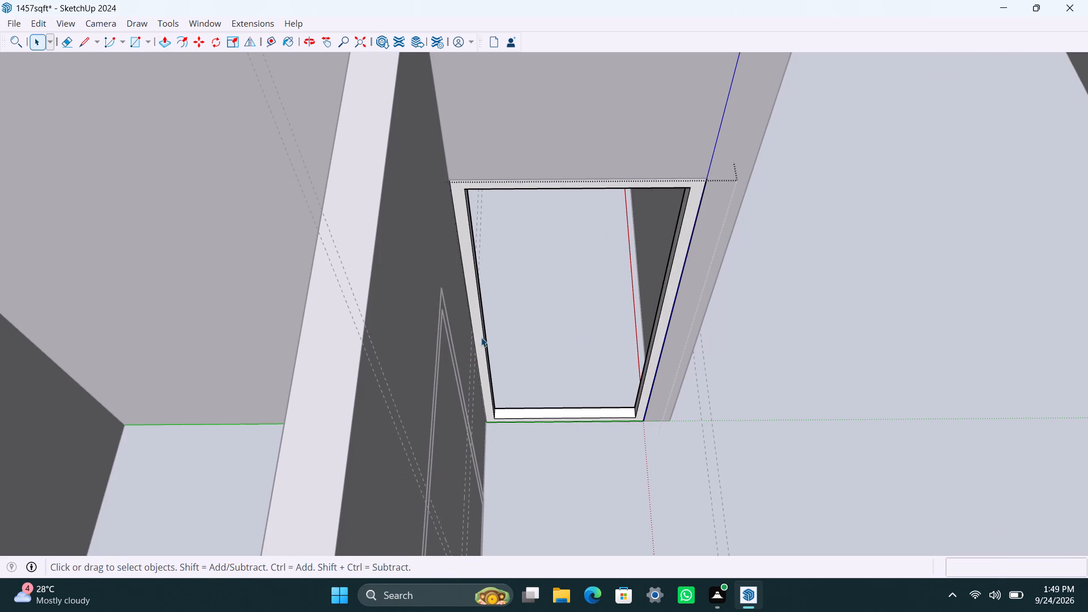
Draw a 6' 8" by 2' 8" rectangle filling the inside of this frame for the door panel.
key(r)
drag(470, 190, 470, 195)
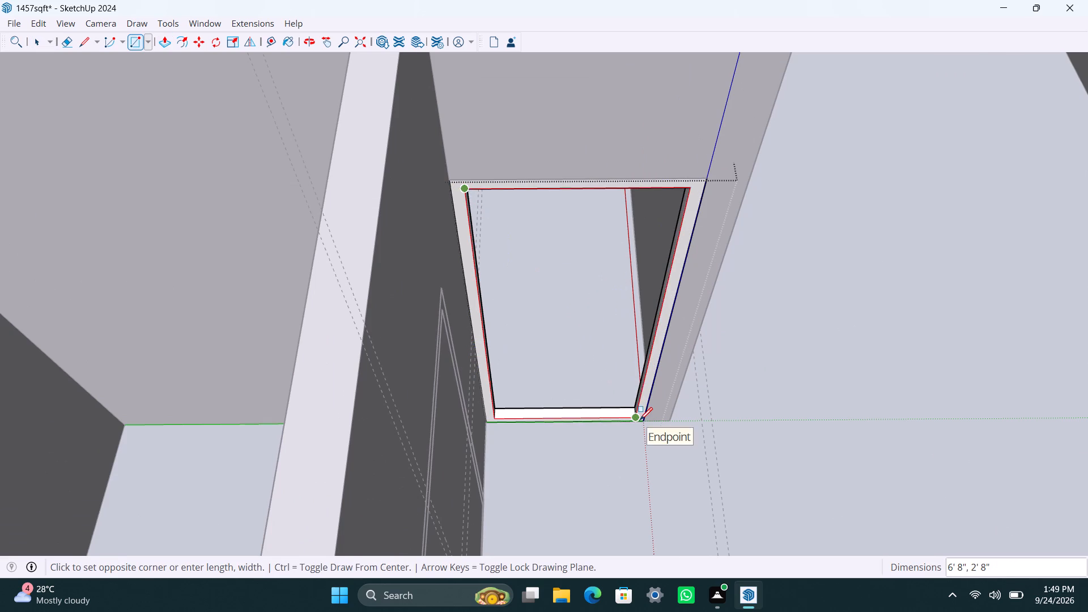
click(640, 420)
key(space)
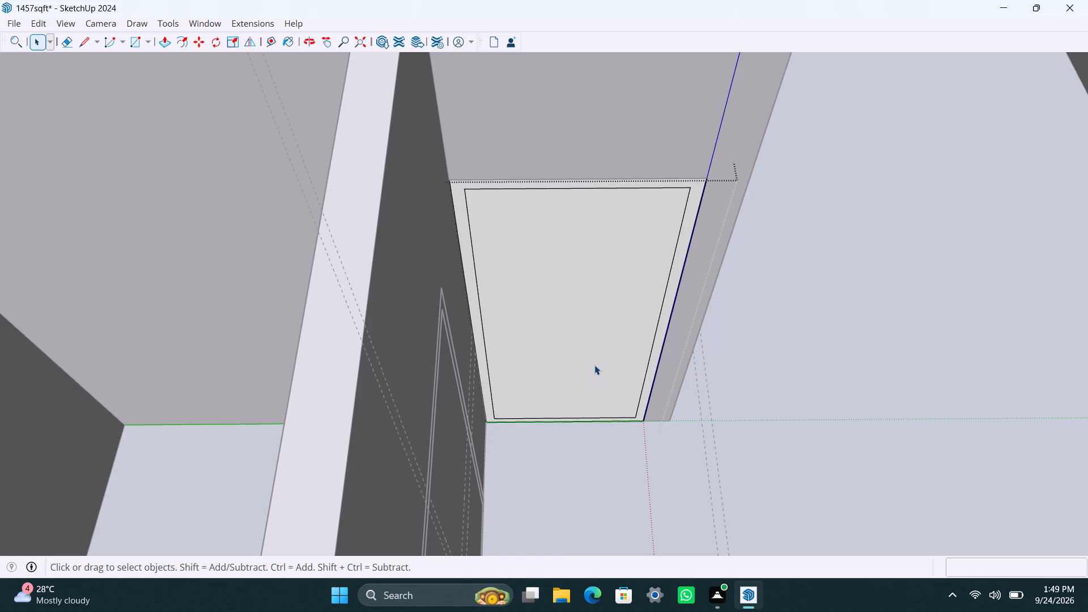
Group the door panel rectangle filling this frame and push/pull it to 18 mm thick inside its group.
double_click(590, 343)
right_click(589, 343)
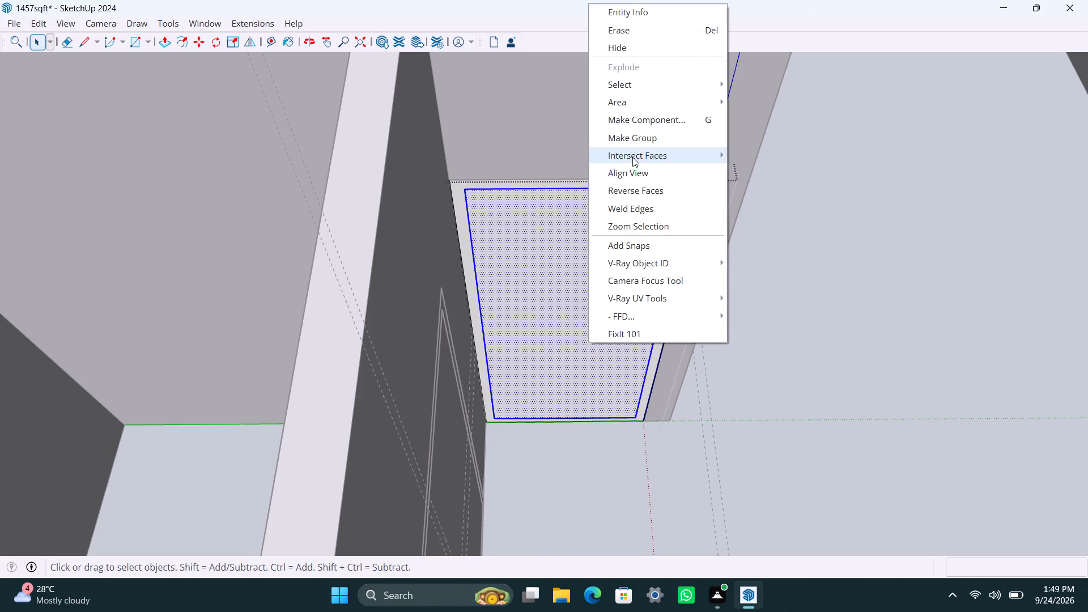
click(628, 143)
triple_click(545, 325)
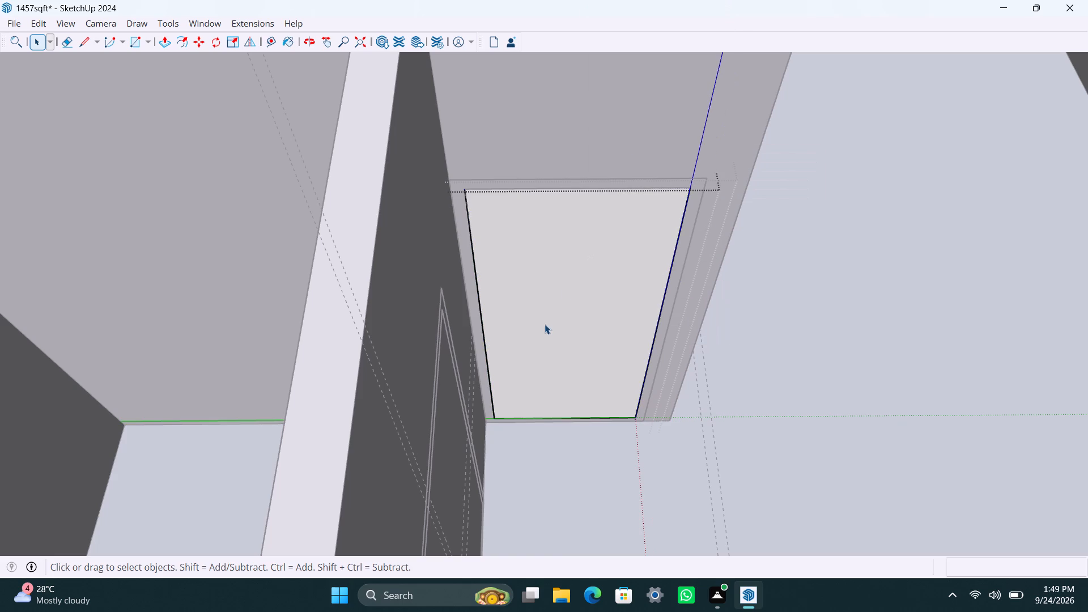
key(p)
drag(545, 324, 543, 306)
key(1)
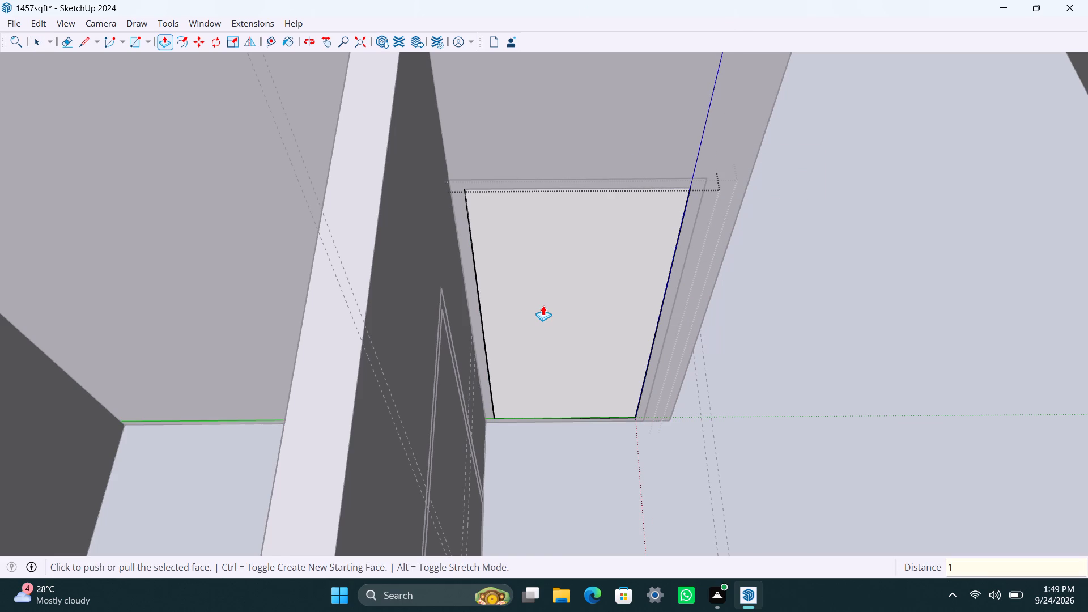
text(8mm)
key(Return)
key(space)
Place horizontal guides on the panel for the handle, one 4' below the top edge and another 8" above that guide.
text(t)
drag(590, 192, 590, 198)
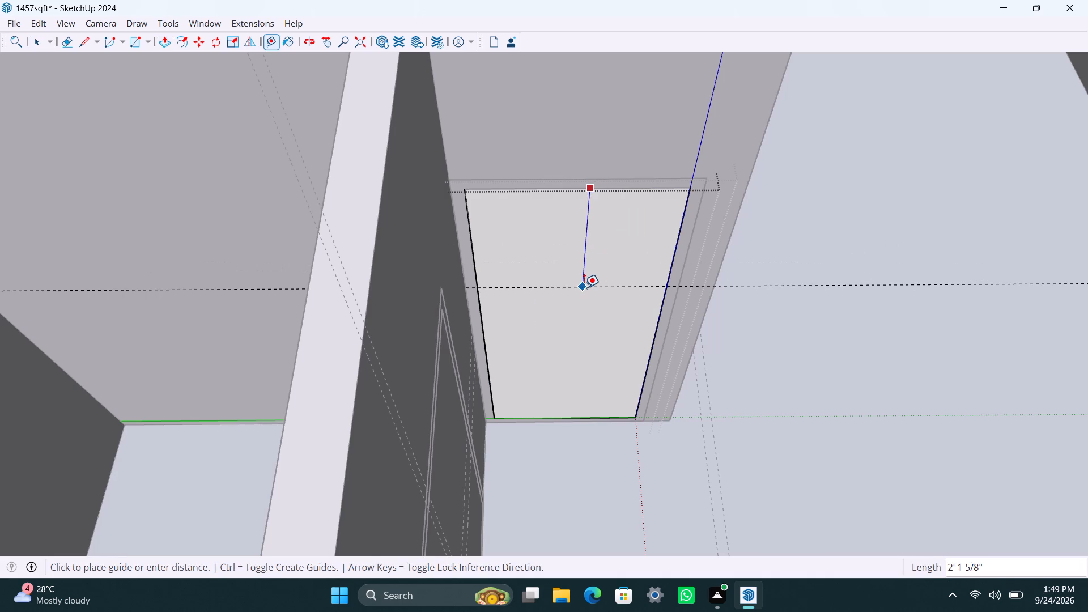
text(4')
key(Return)
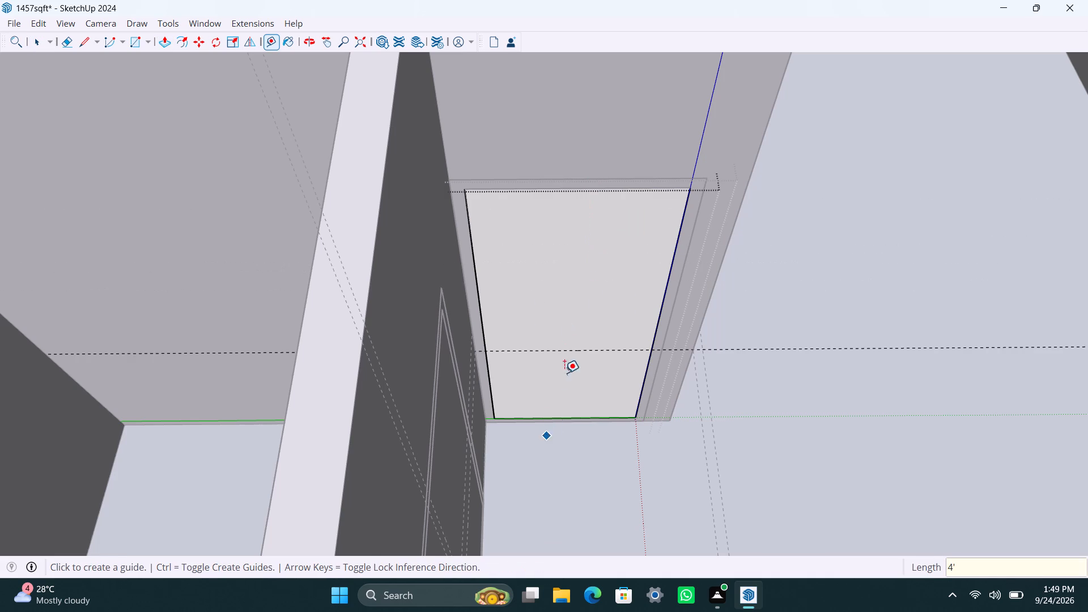
click(573, 354)
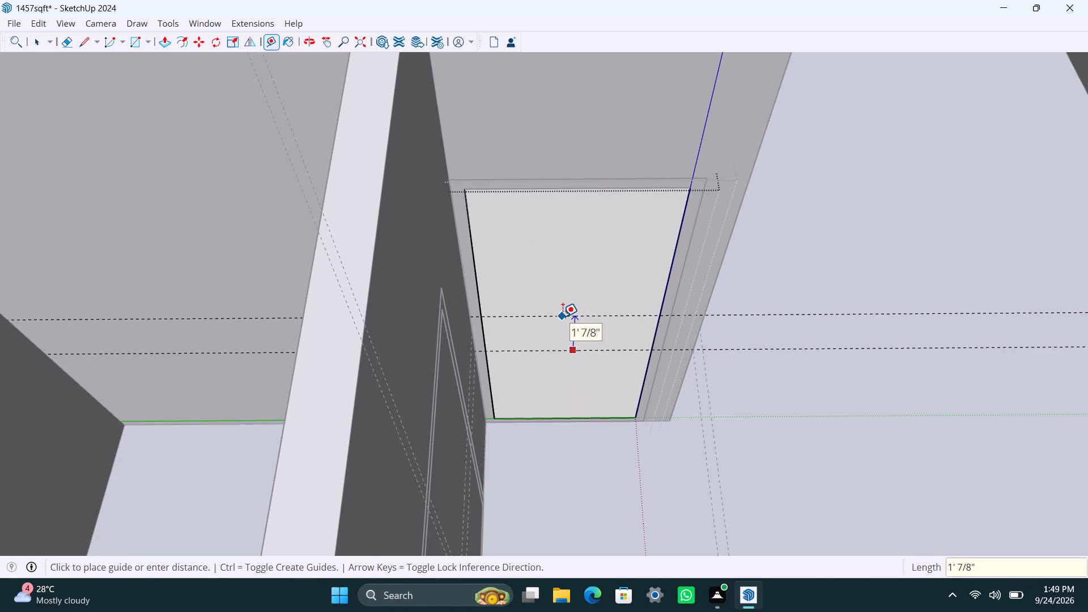
text(8")
key(Return)
key(space)
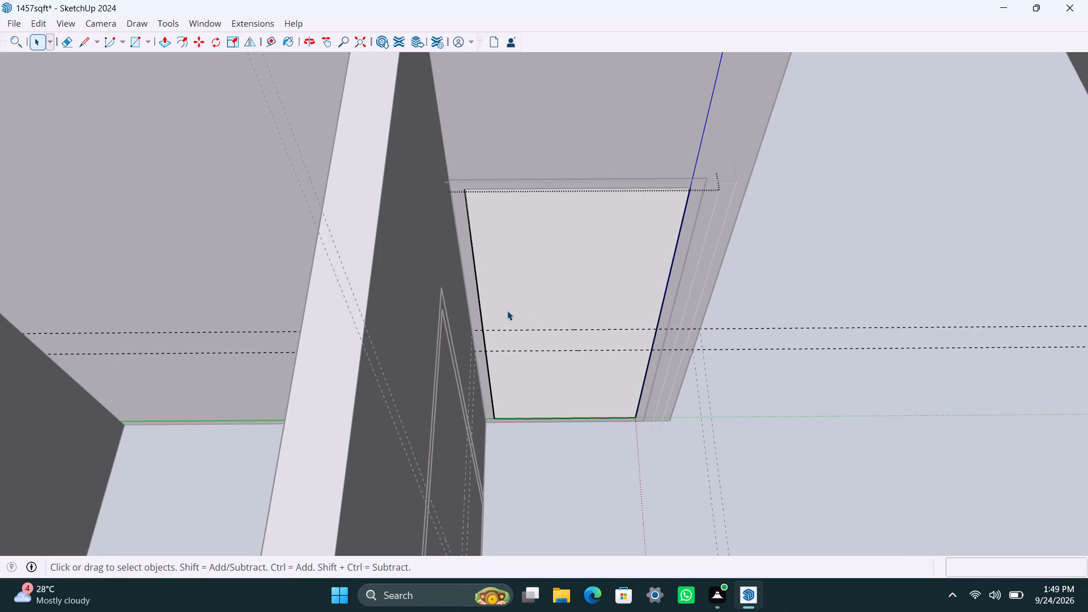
Place vertical guides 6" in from the panel's side edge by the adjoining wall and 1.5" farther in.
key(t)
click(476, 280)
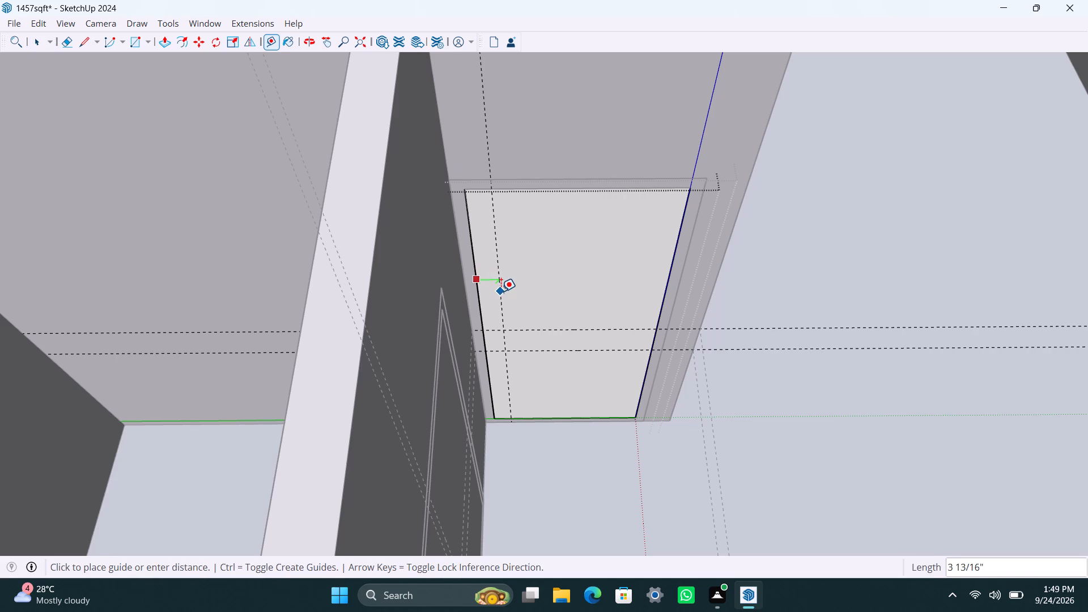
text(6")
key(Return)
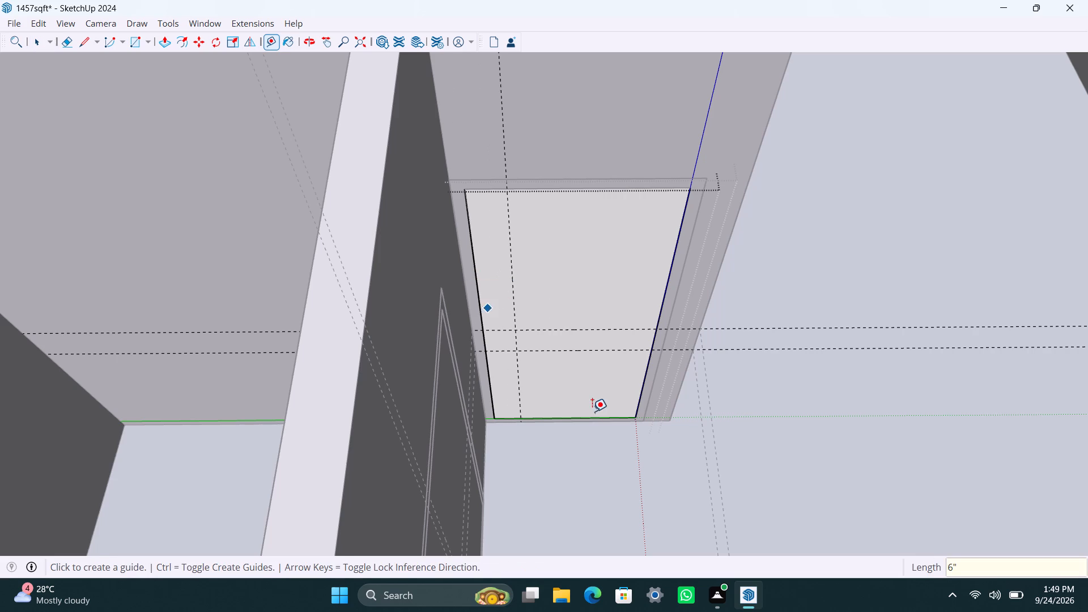
click(514, 278)
text(1.5")
key(Return)
key(space)
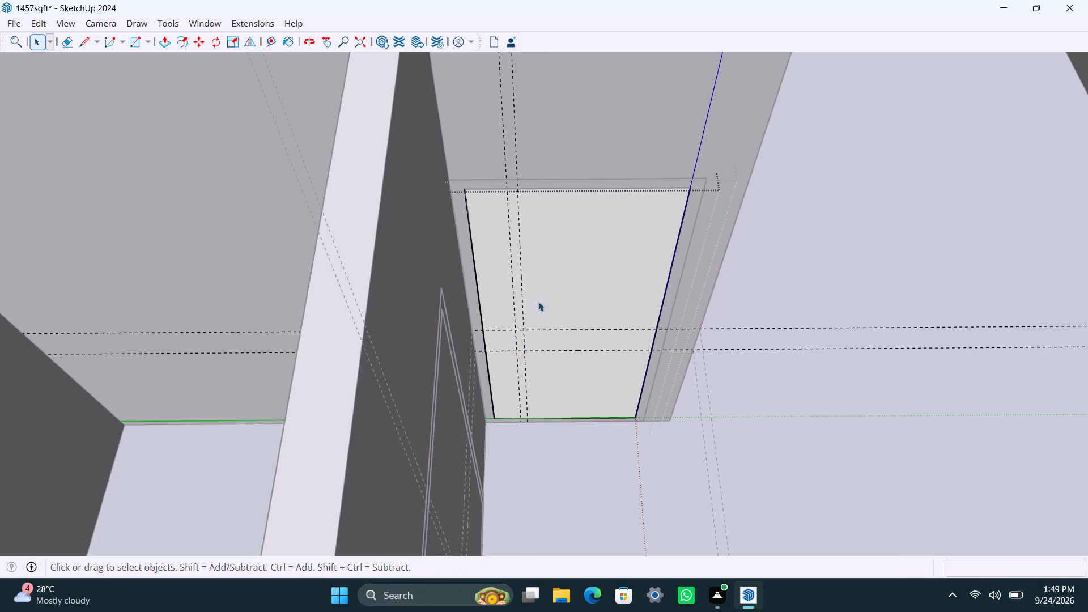
Draw the 8" by 1.5" handle rectangle between the crossing guides on the panel and group it.
scroll(519, 338, up, 8)
middle_drag(517, 338, 483, 241)
scroll(536, 388, up, 1)
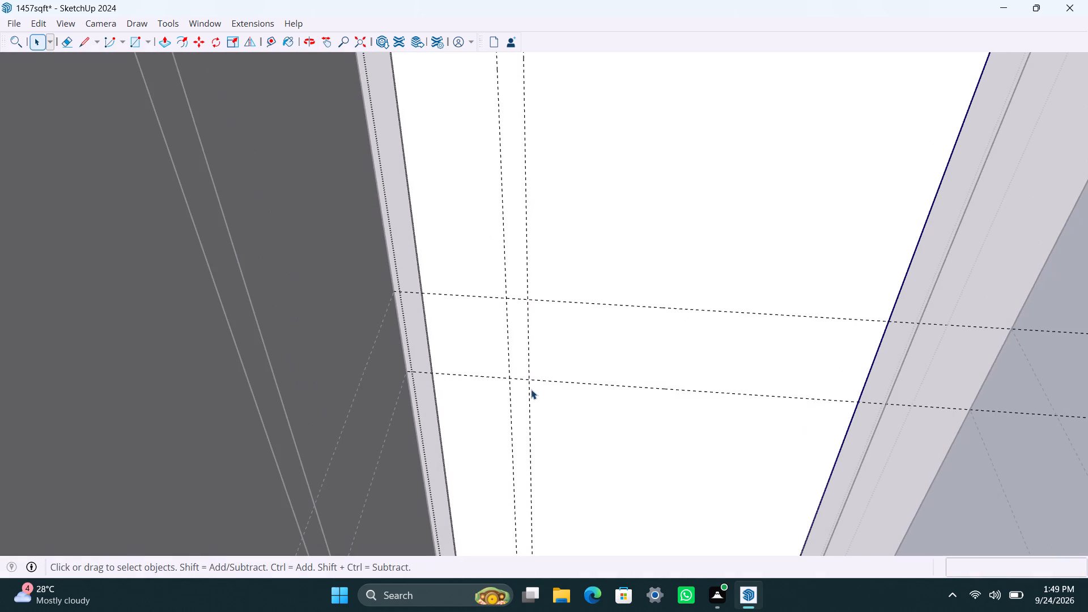
key(r)
click(530, 300)
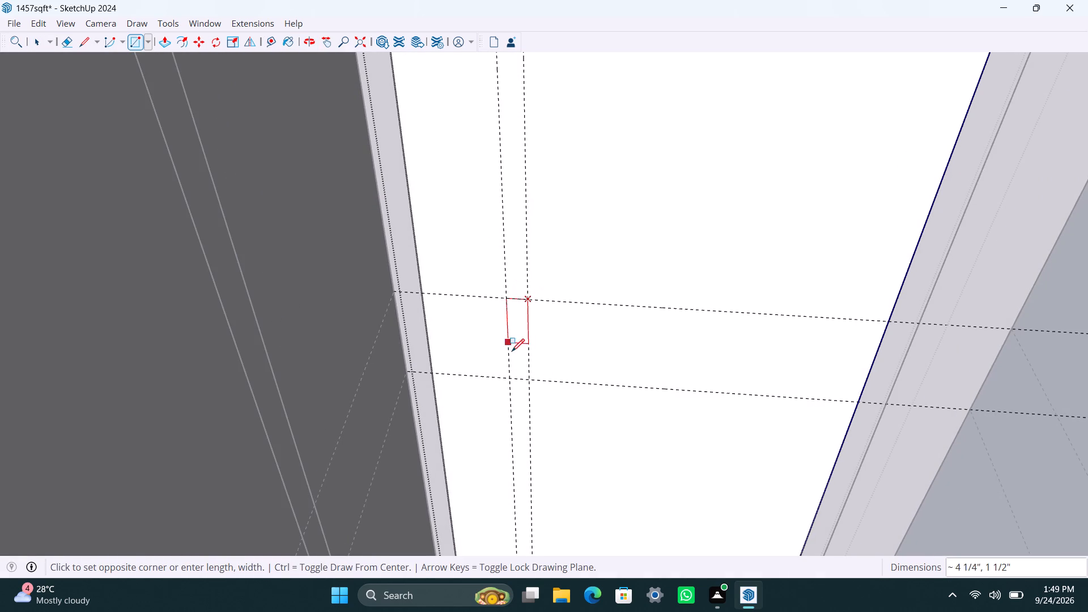
click(512, 377)
key(space)
double_click(517, 347)
right_click(516, 347)
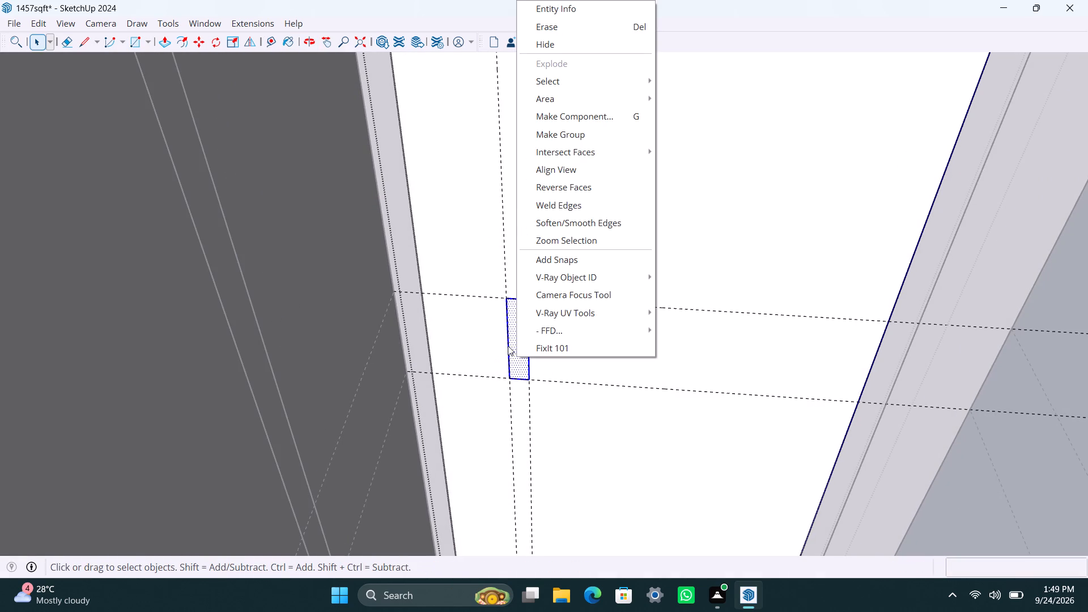
click(553, 139)
Inside the handle group, push/pull the rectangle's face by 0.5".
scroll(510, 318, up, 3)
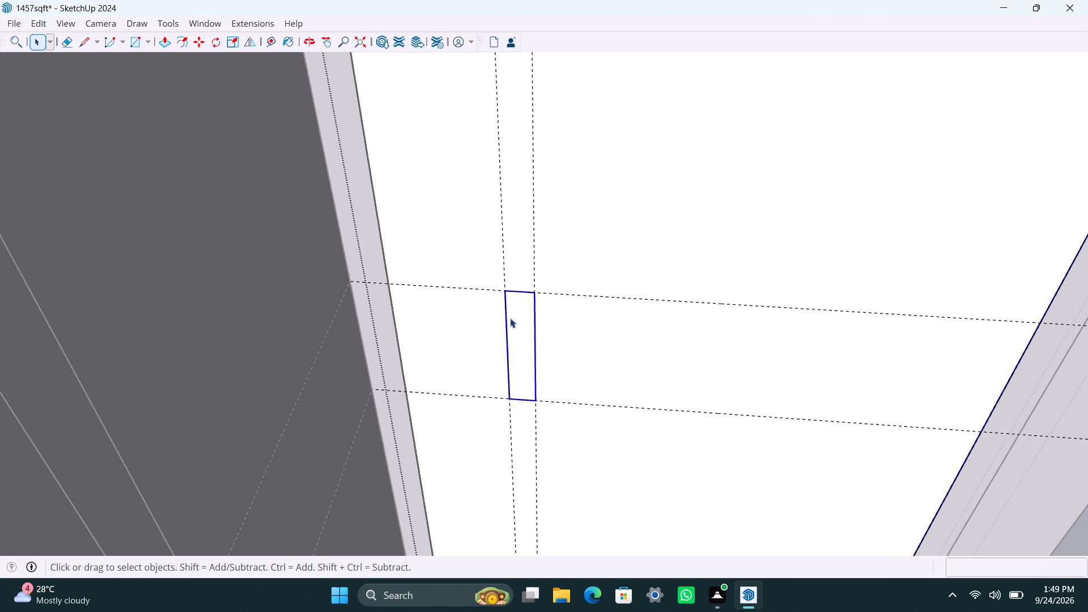
triple_click(510, 318)
key(p)
drag(513, 318, 513, 326)
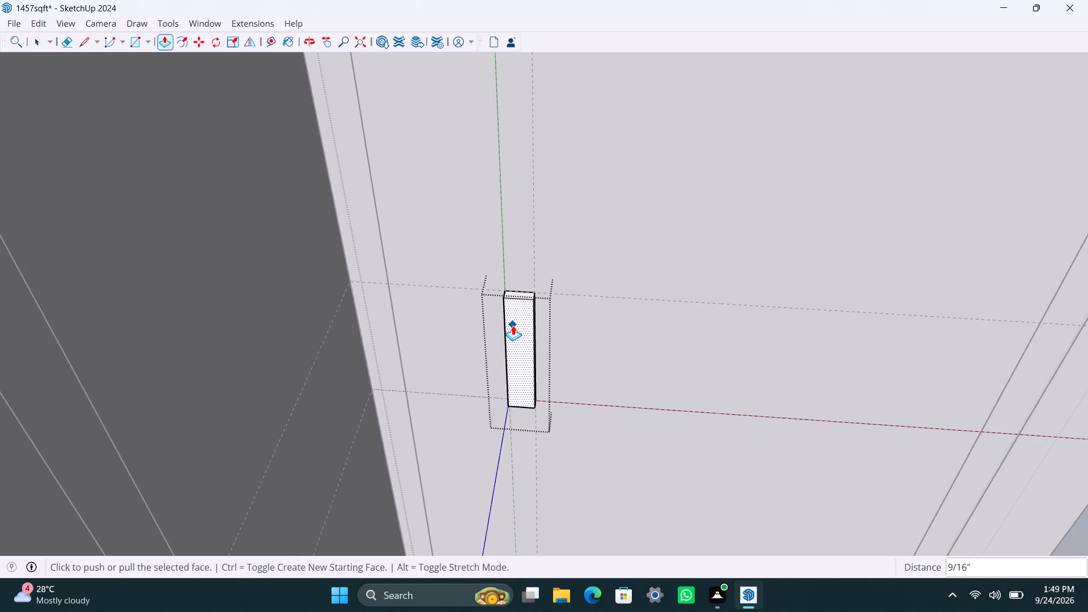
text(0.5")
key(Return)
key(space)
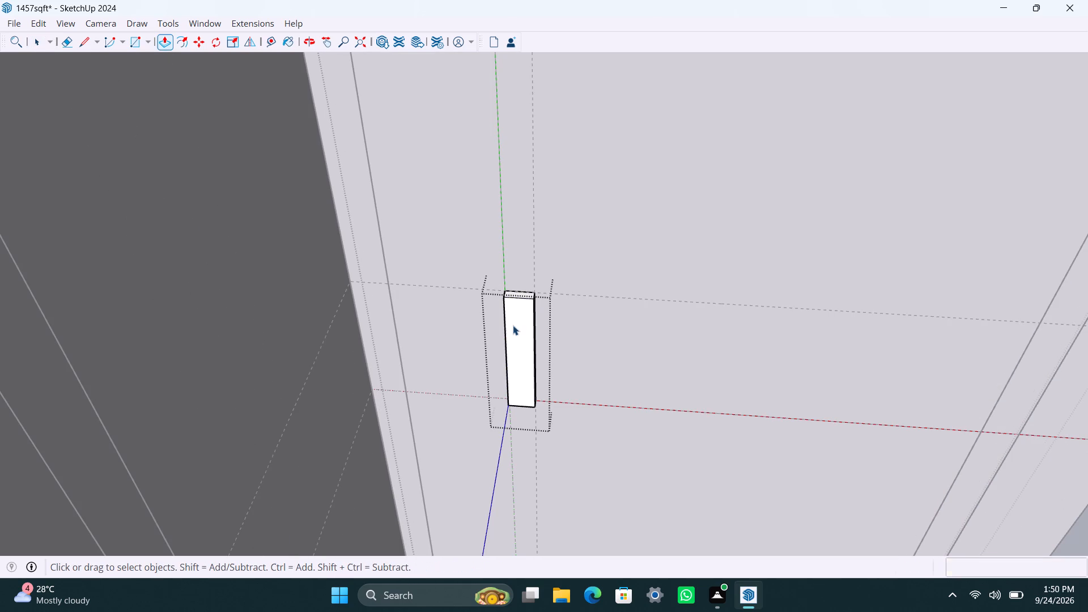
Close all the nested groups from the handle out to the whole house.
scroll(513, 325, down, 20)
scroll(513, 325, down, 3)
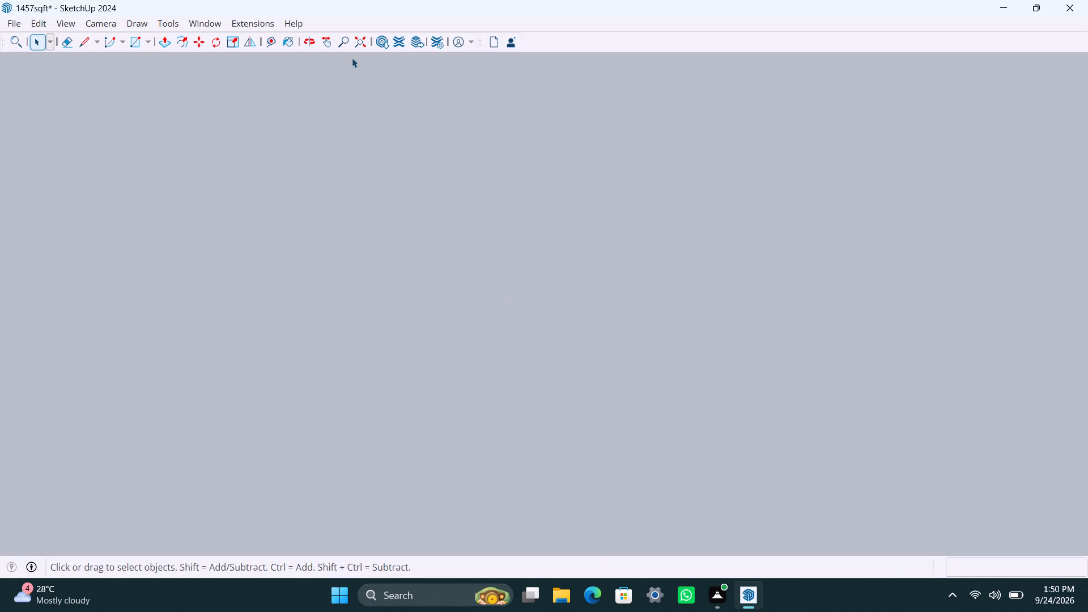
click(358, 42)
scroll(464, 156, down, 4)
click(721, 146)
triple_click(723, 142)
click(724, 138)
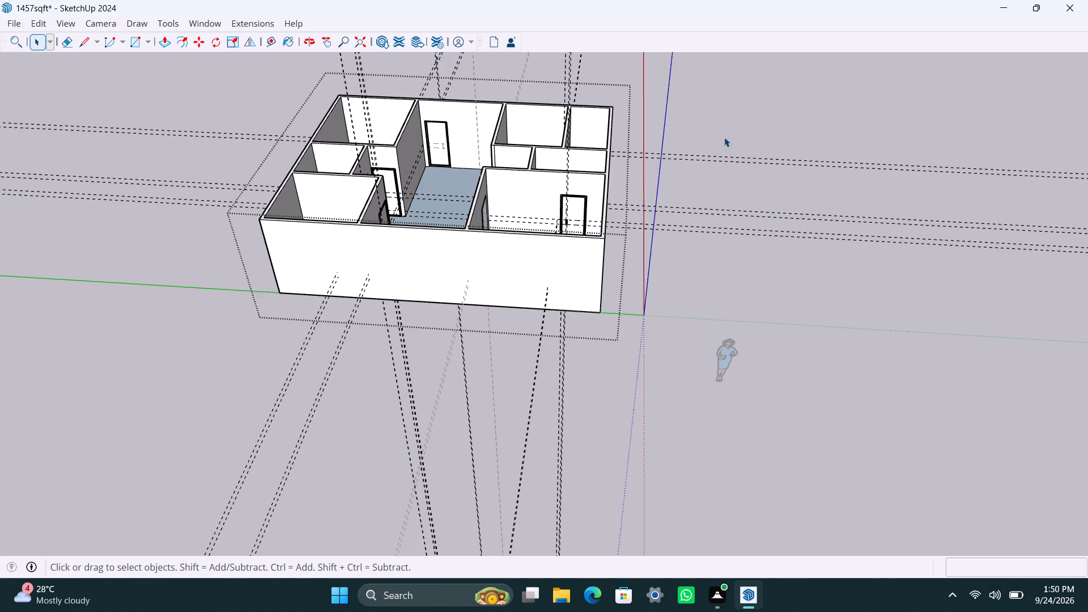
click(723, 134)
scroll(487, 239, down, 4)
middle_drag(508, 265, 583, 331)
click(745, 100)
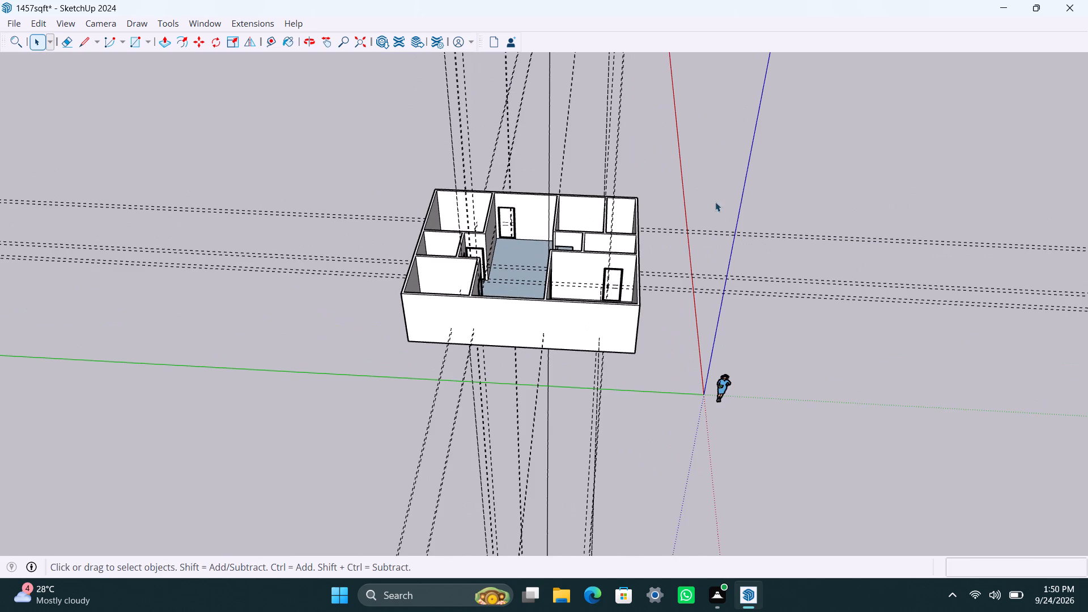
Delete all guides from the house model.
scroll(628, 239, up, 2)
middle_drag(618, 275, 641, 467)
scroll(517, 368, up, 4)
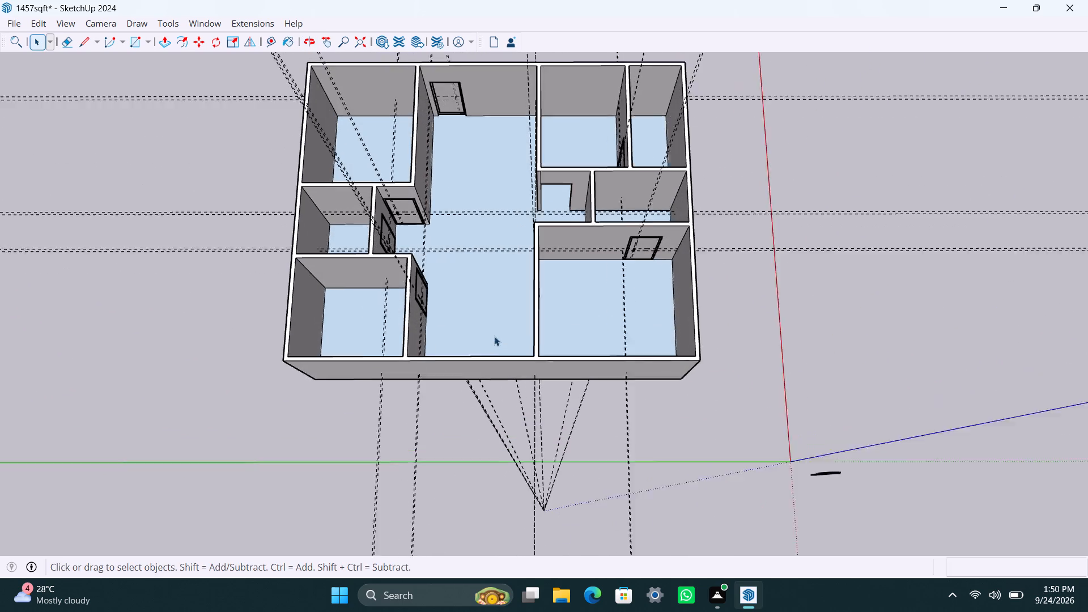
scroll(494, 336, up, 2)
click(493, 328)
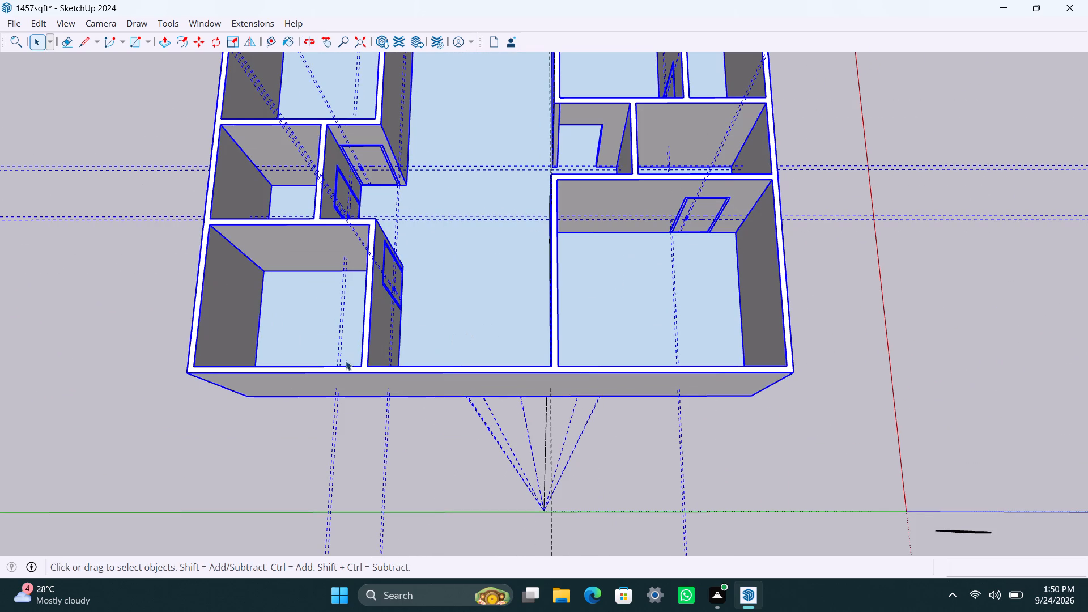
click(37, 26)
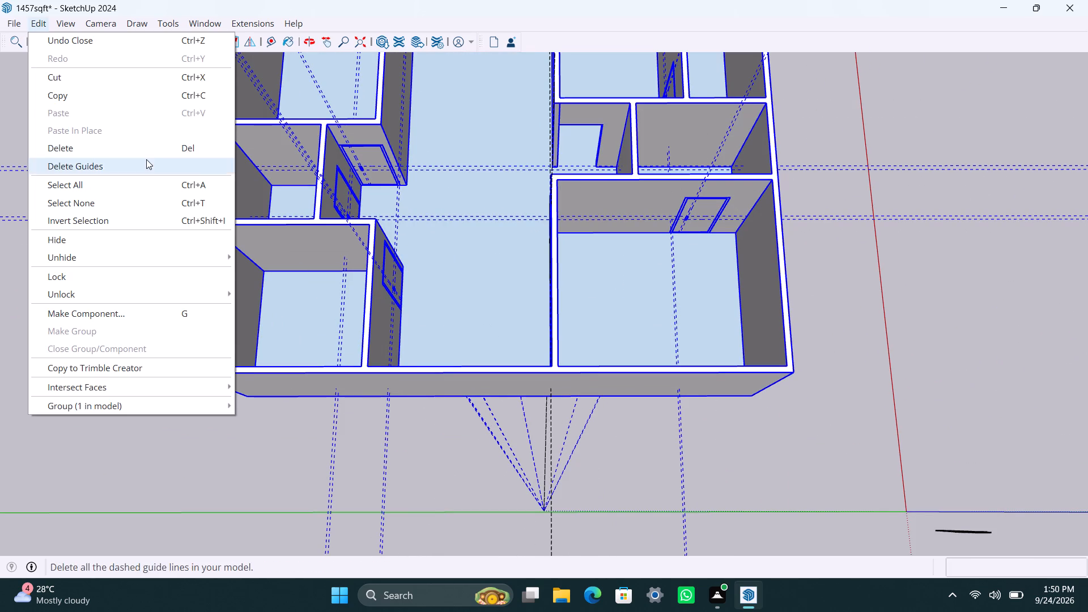
click(146, 159)
Run the FixIt 101 cleanup twice on the whole house group.
click(105, 280)
click(367, 357)
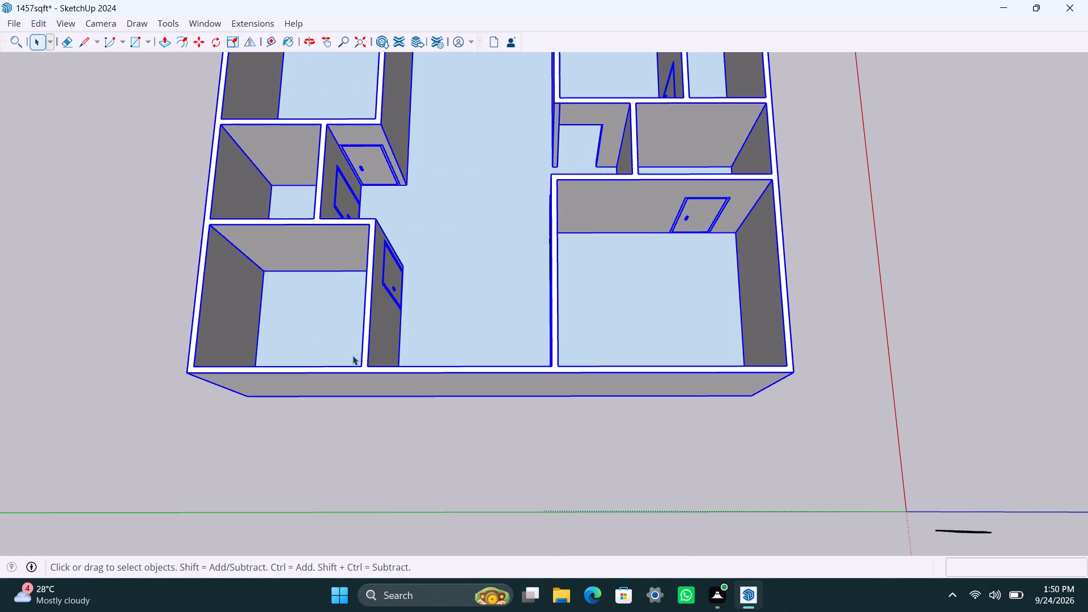
right_click(352, 355)
click(387, 328)
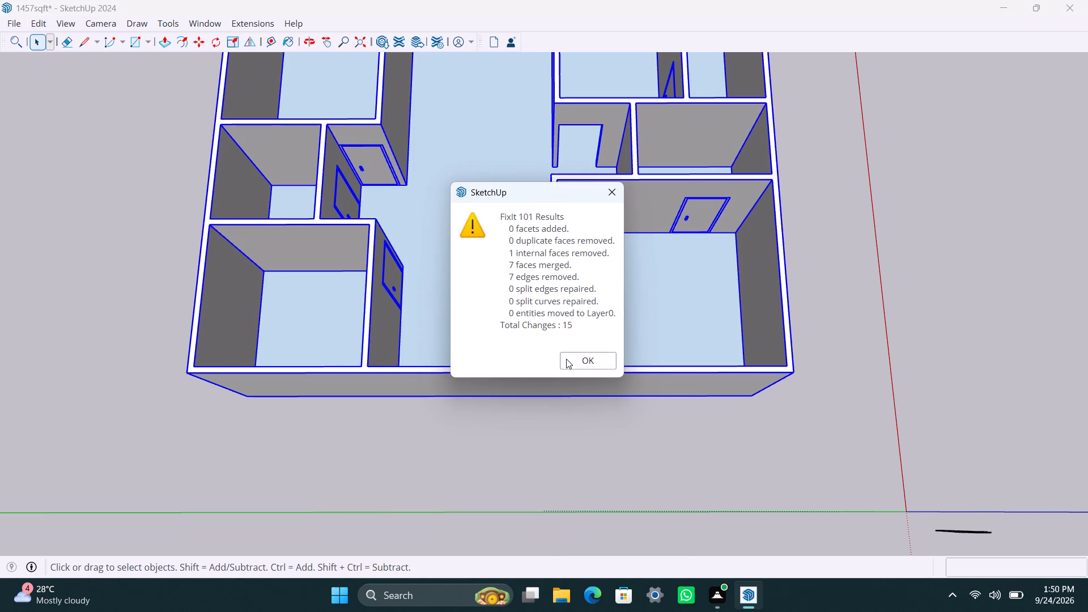
click(567, 359)
right_click(352, 384)
click(419, 352)
drag(589, 354, 590, 360)
click(656, 463)
Inside the house group, delete the floor face spanning the rooms and close the group.
click(463, 284)
double_click(462, 284)
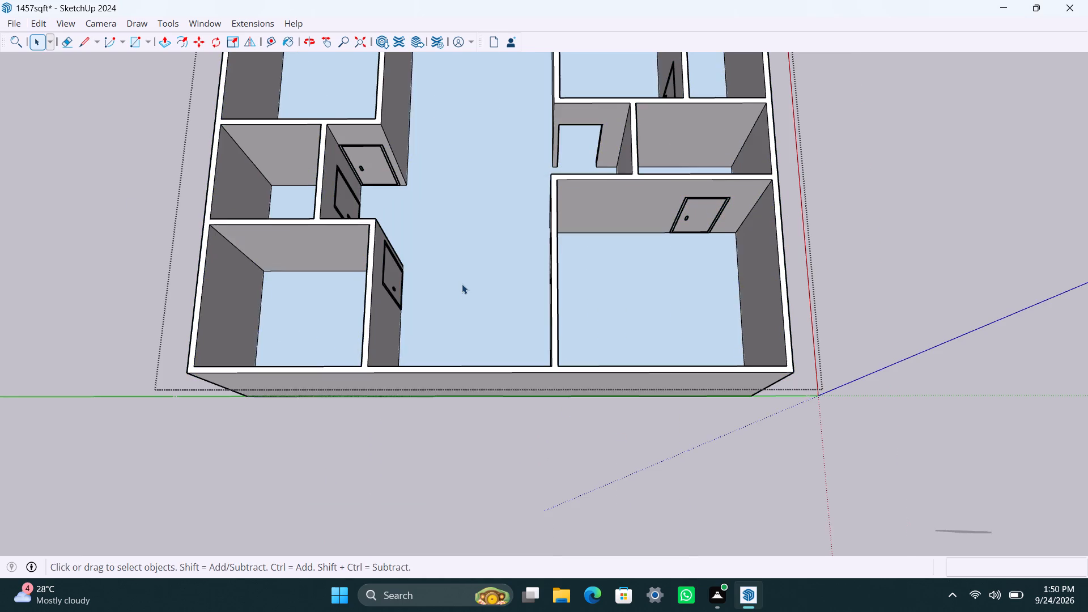
click(460, 275)
key(Delete)
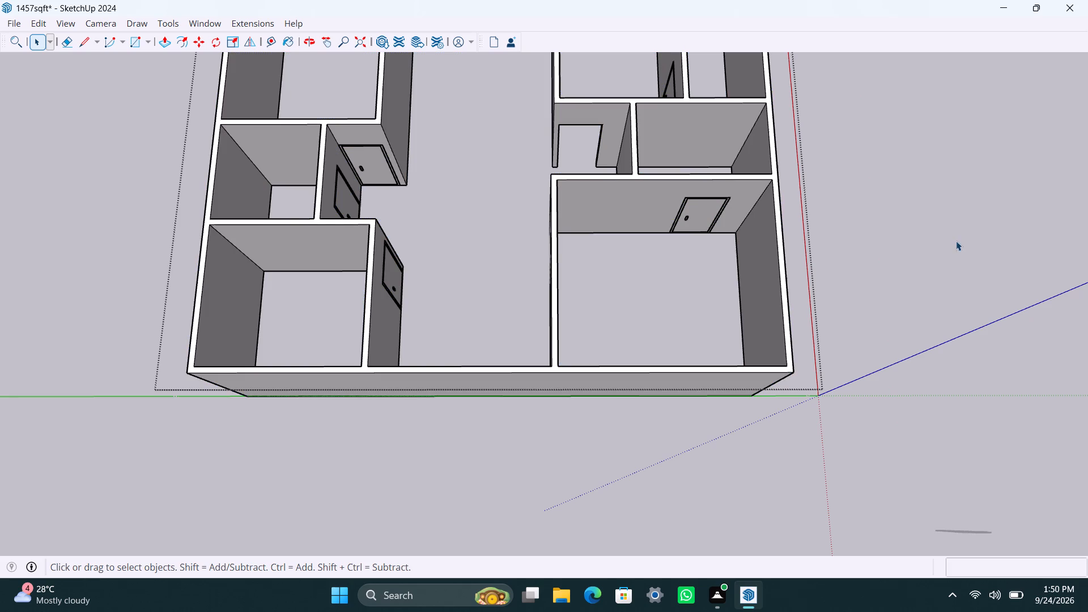
click(956, 241)
Save the house model.
scroll(503, 363, down, 8)
middle_drag(468, 416, 519, 280)
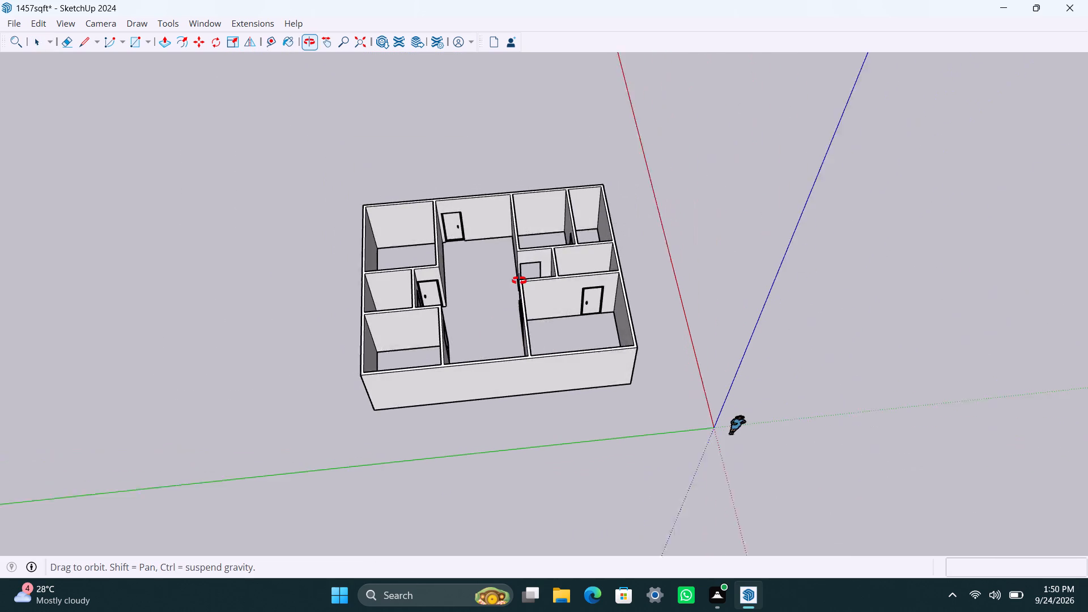
middle_drag(519, 280, 517, 278)
key(ctrl+s)
Examine the house from several sides to check the doors and openings in every room.
scroll(516, 302, up, 2)
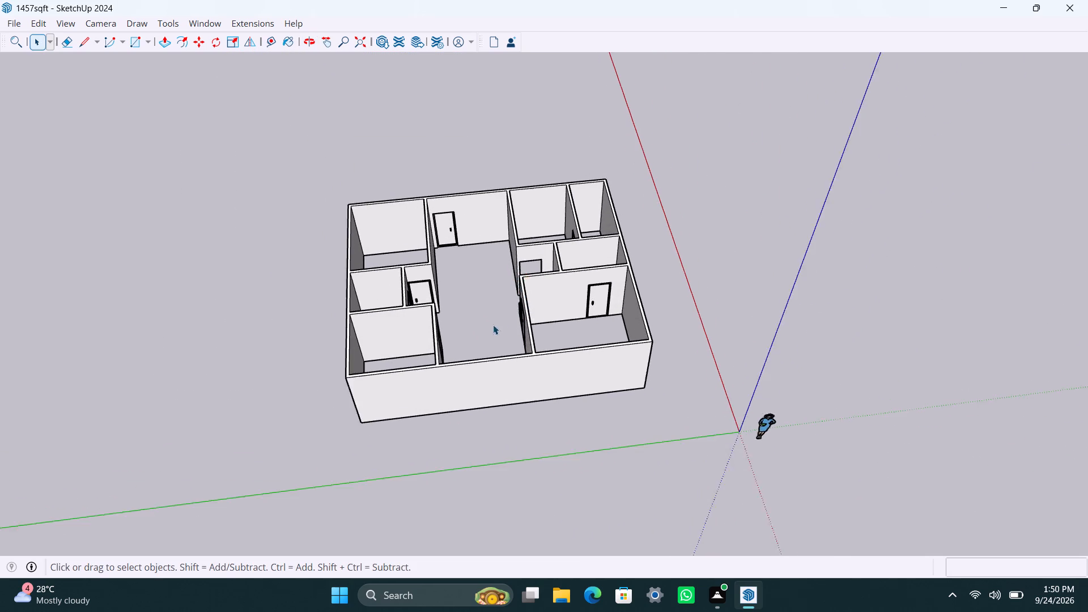
middle_drag(507, 335, 992, 275)
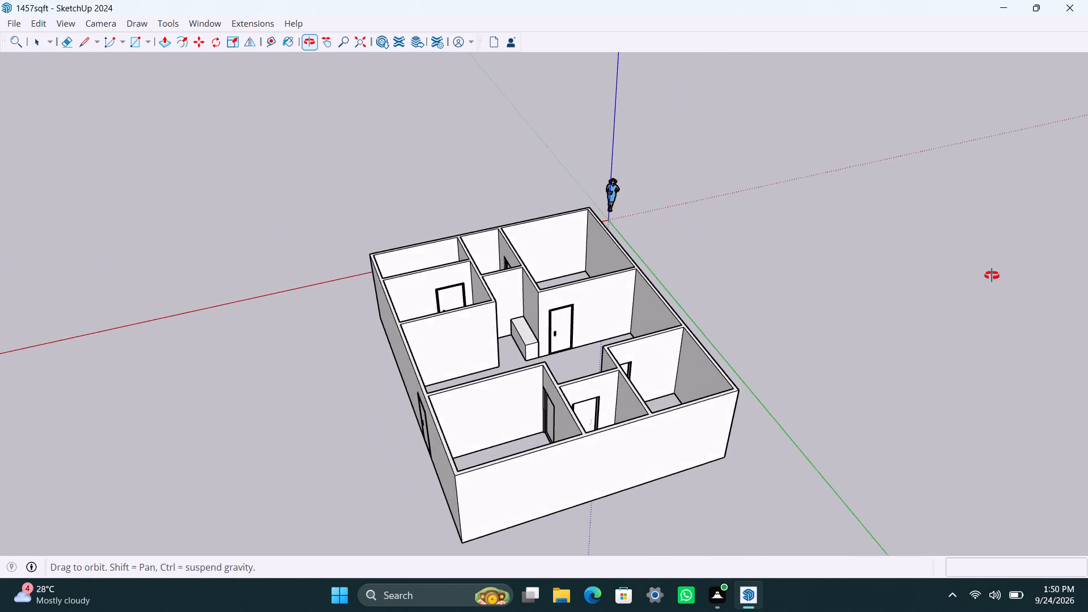
middle_drag(992, 275, 1028, 317)
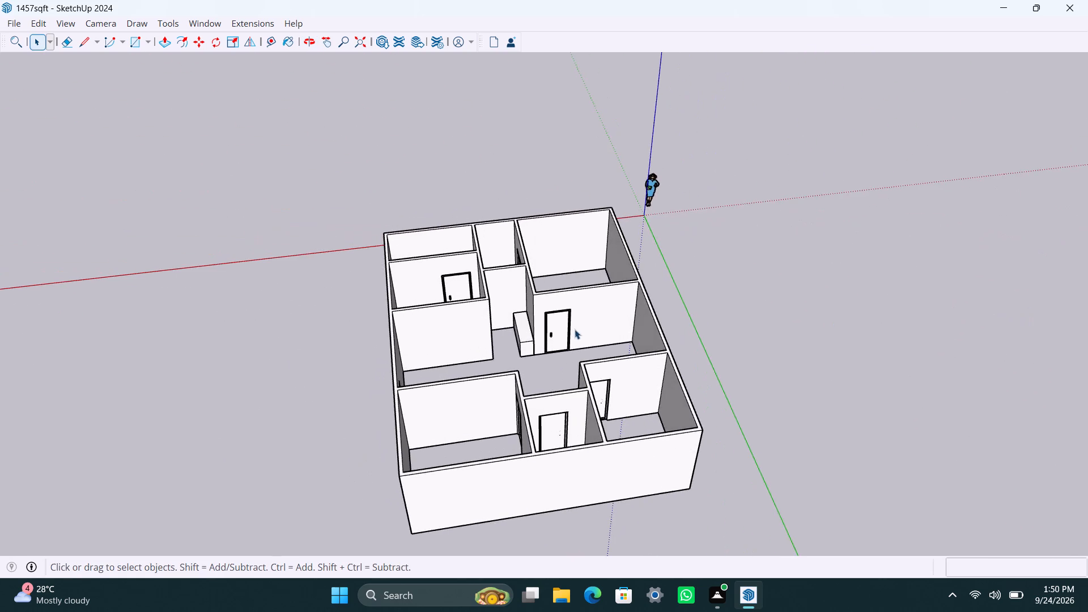
scroll(547, 332, up, 8)
middle_drag(415, 388, 398, 440)
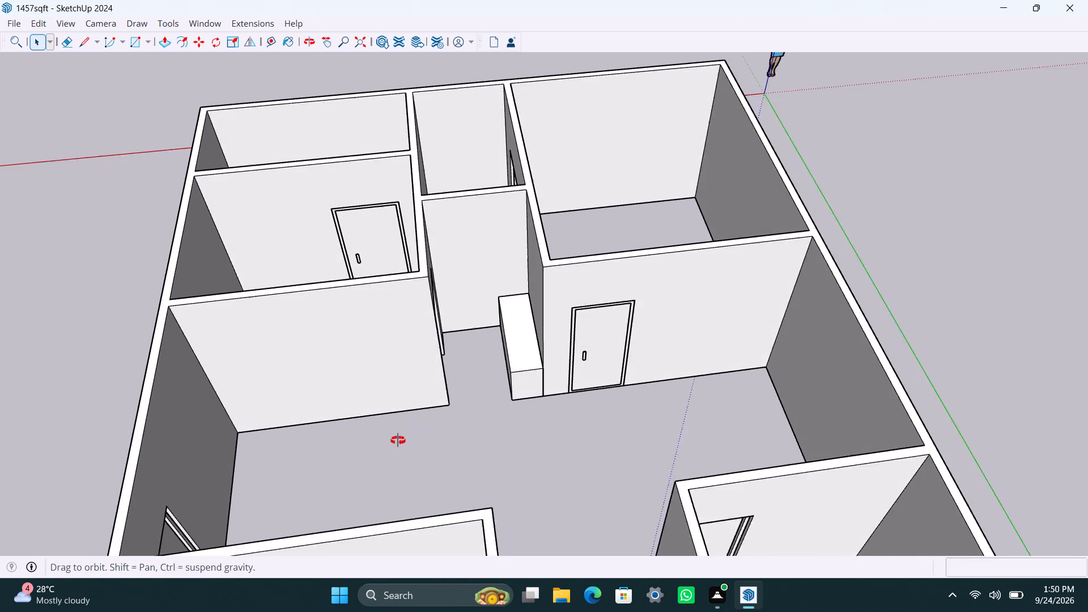
middle_drag(398, 440, 364, 477)
scroll(369, 487, down, 2)
shift+middle_drag(388, 468, 418, 424)
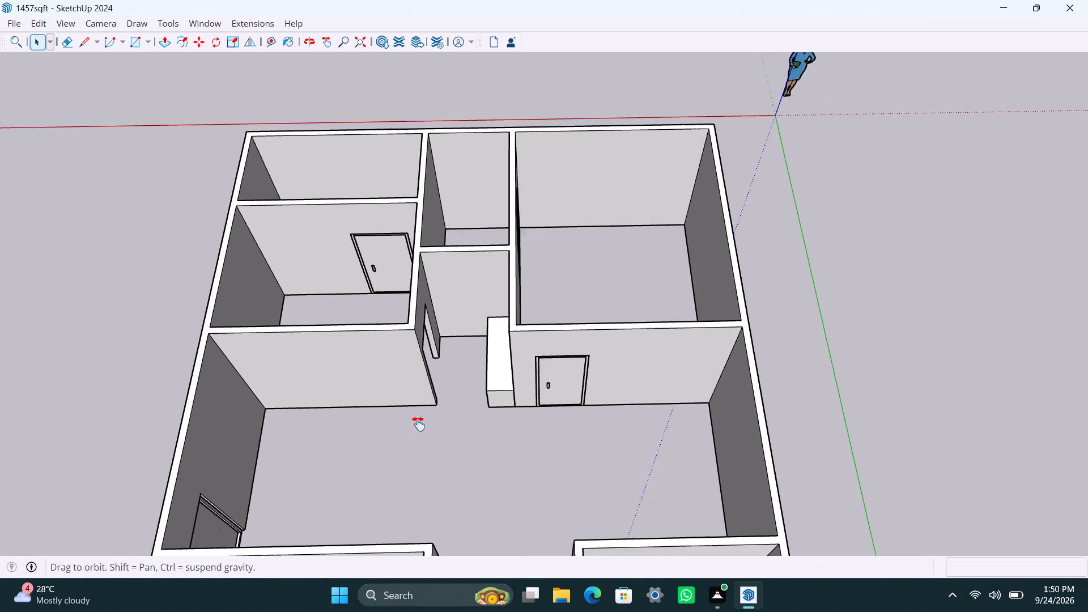
shift+middle_drag(418, 424, 468, 313)
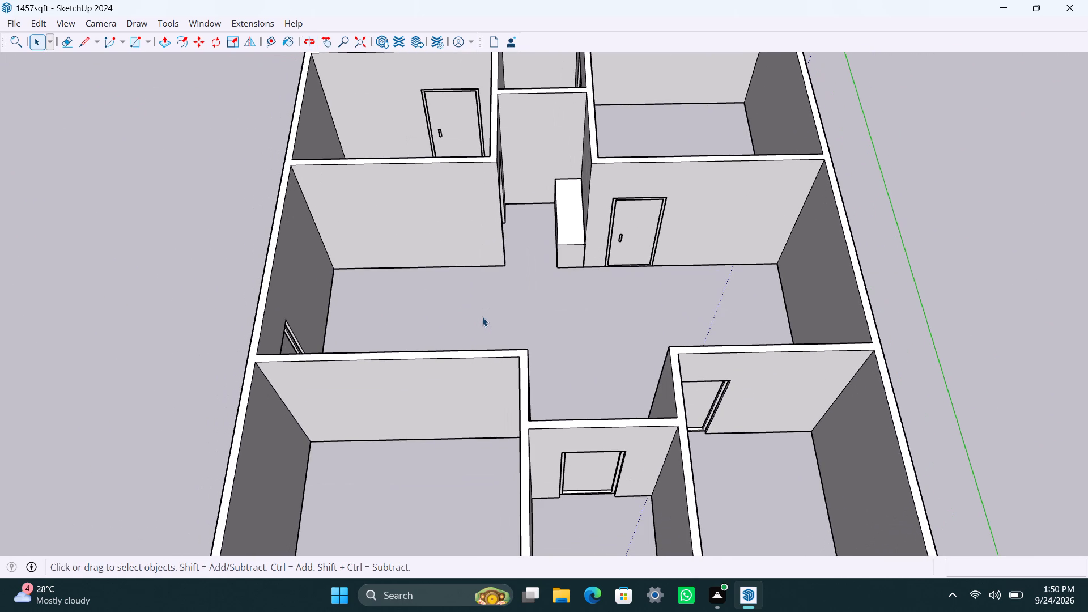
scroll(482, 316, down, 8)
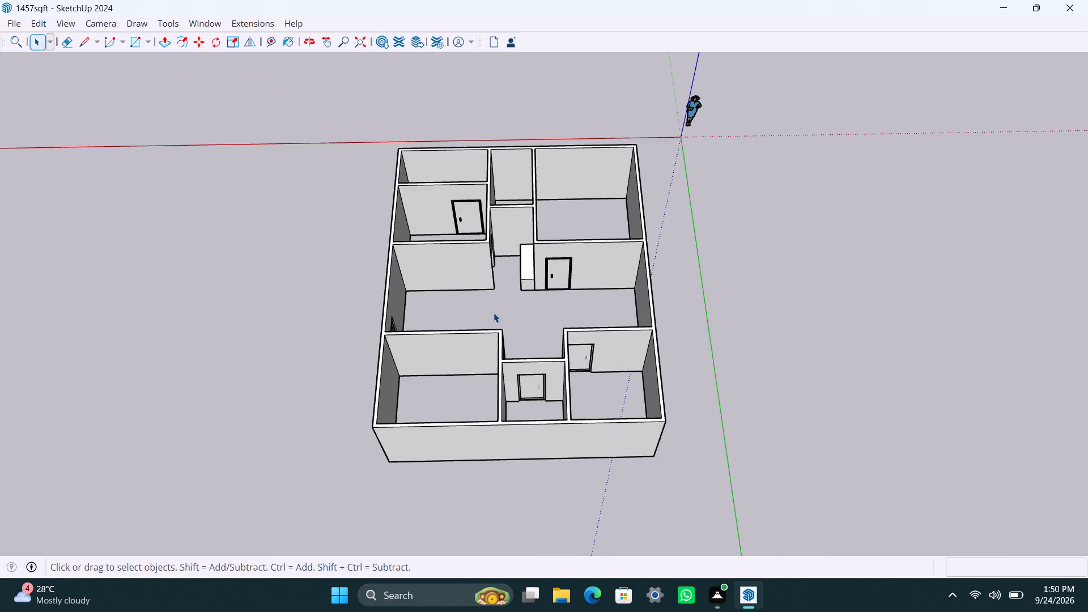
Examine the house from above, checking the doors and walls in every room.
middle_drag(507, 313, 406, 335)
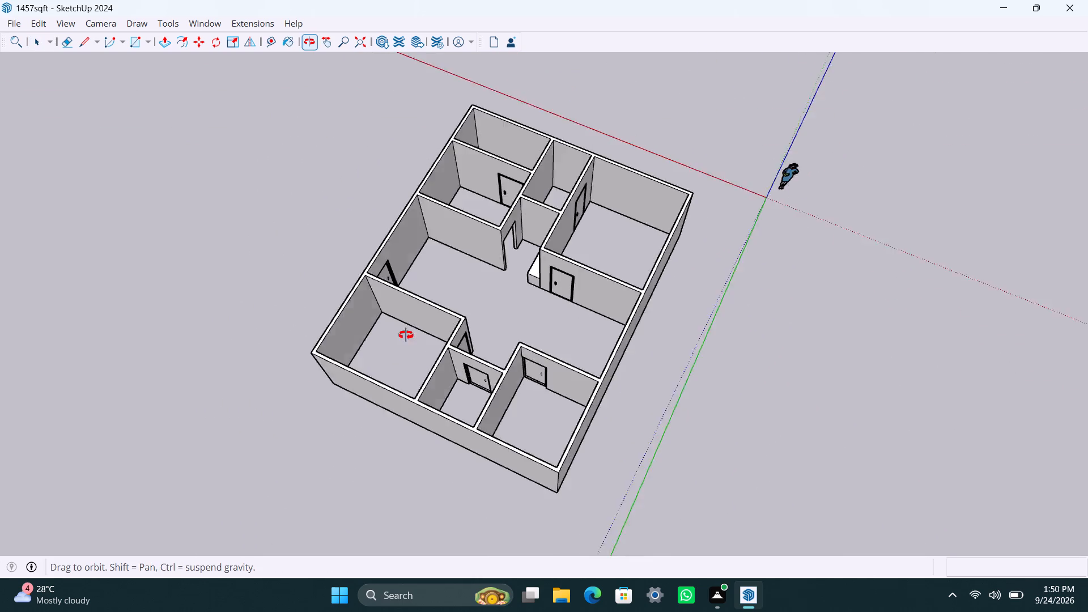
middle_drag(406, 335, 485, 323)
scroll(498, 363, up, 1)
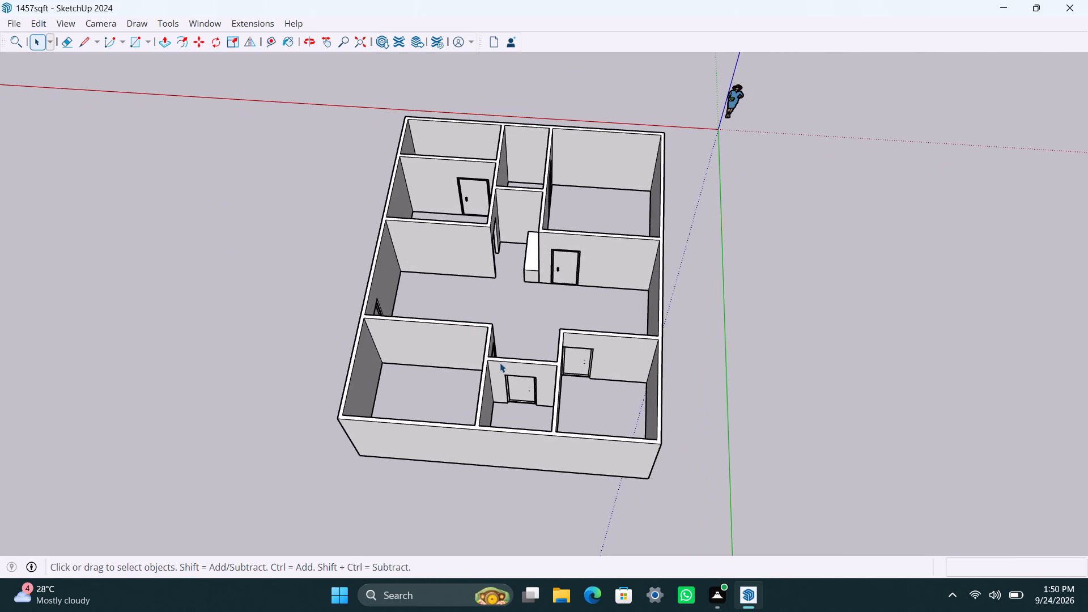
scroll(501, 362, up, 2)
scroll(503, 358, down, 1)
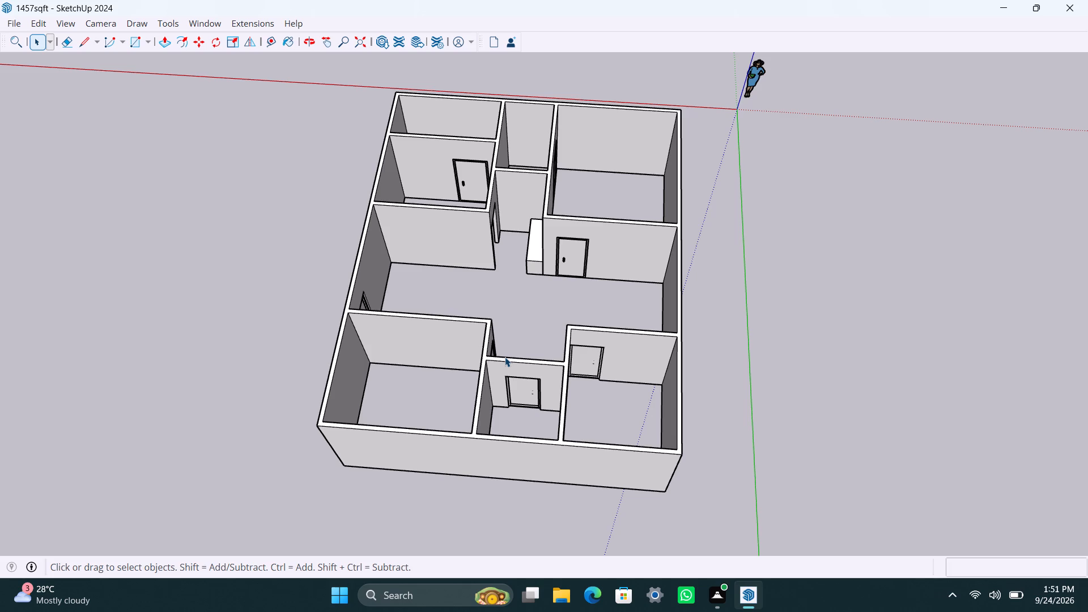
scroll(491, 292, down, 10)
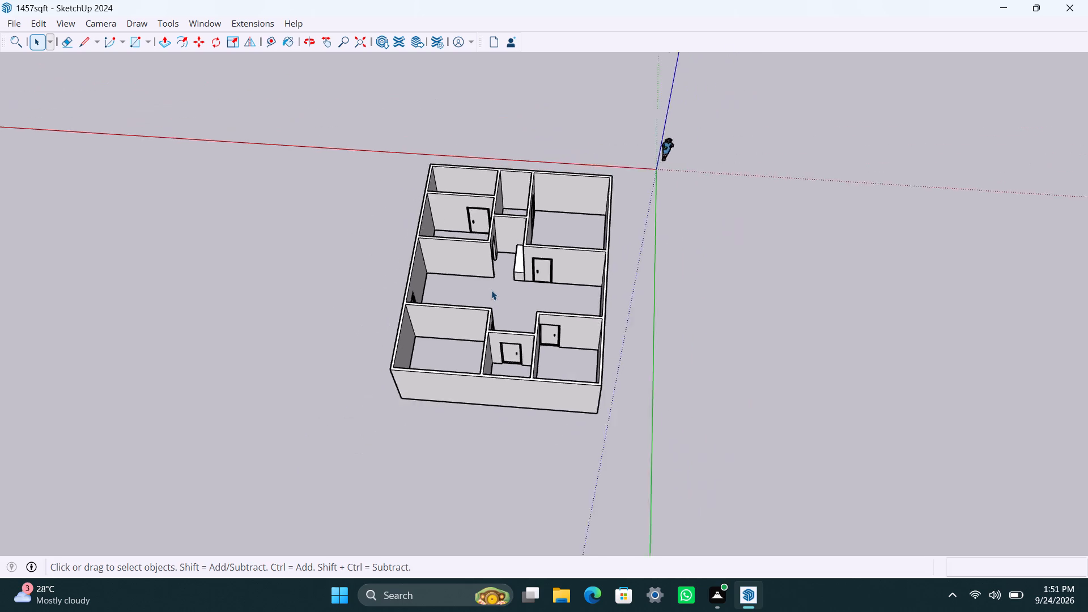
middle_drag(489, 309, 516, 330)
Save the house model.
key(ctrl+s)
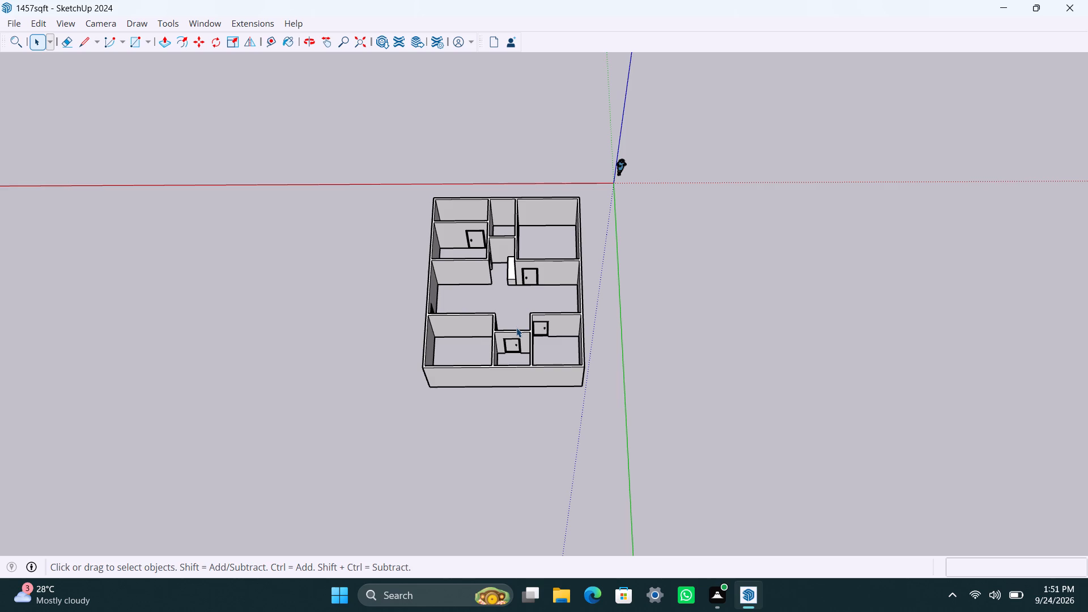
Examine the rooms from above and the blank outer wall farthest from the origin at eye level.
scroll(516, 328, up, 2)
scroll(491, 394, up, 1)
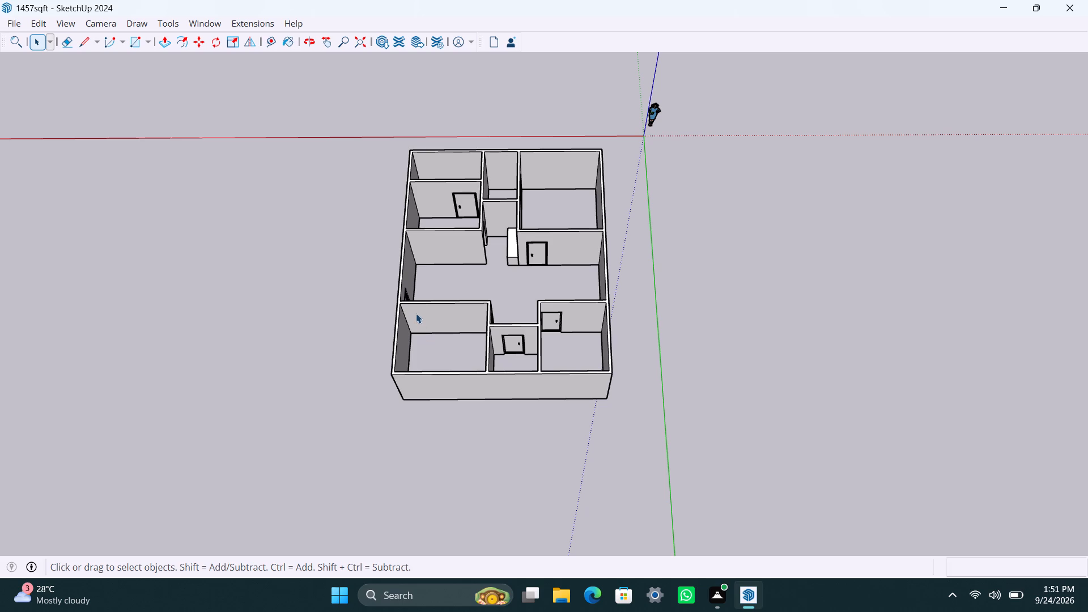
scroll(414, 311, down, 3)
scroll(414, 313, up, 5)
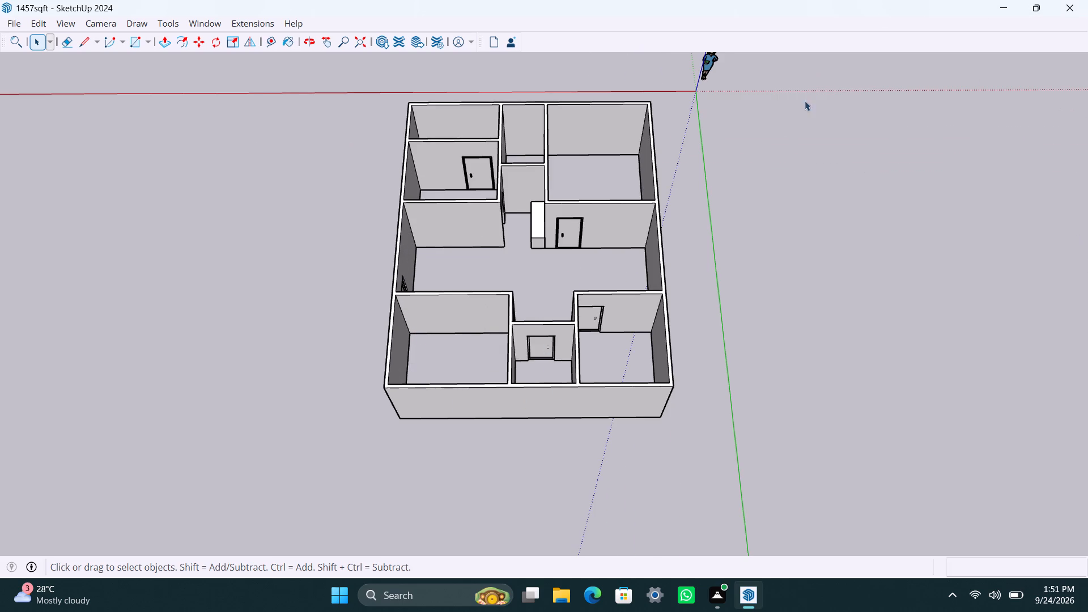
scroll(552, 273, down, 5)
scroll(551, 272, up, 9)
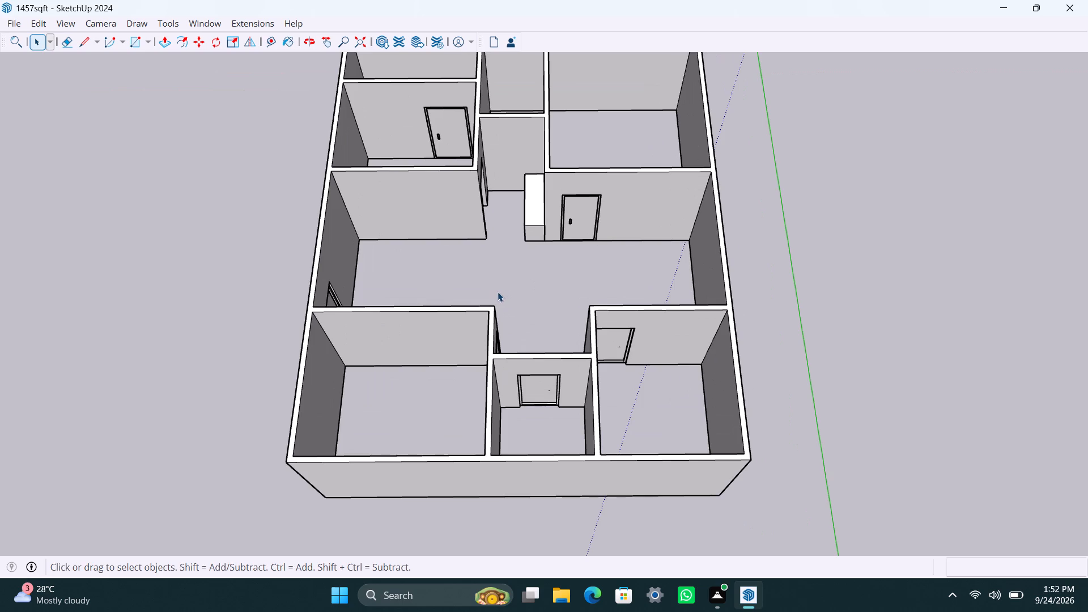
middle_drag(496, 288, 535, 75)
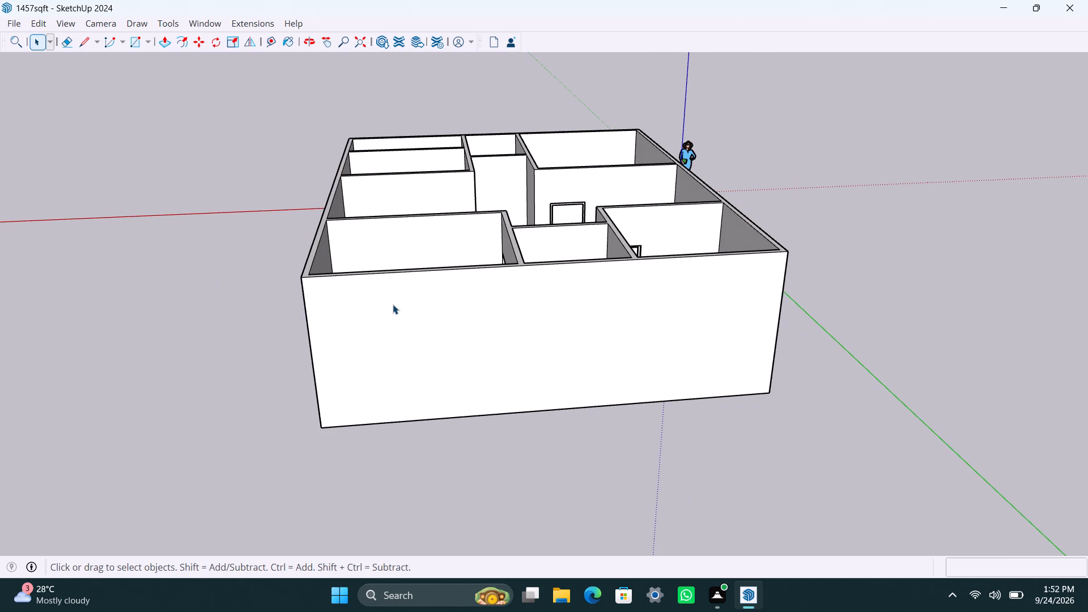
click(393, 304)
click(390, 304)
click(381, 303)
middle_drag(392, 318, 360, 216)
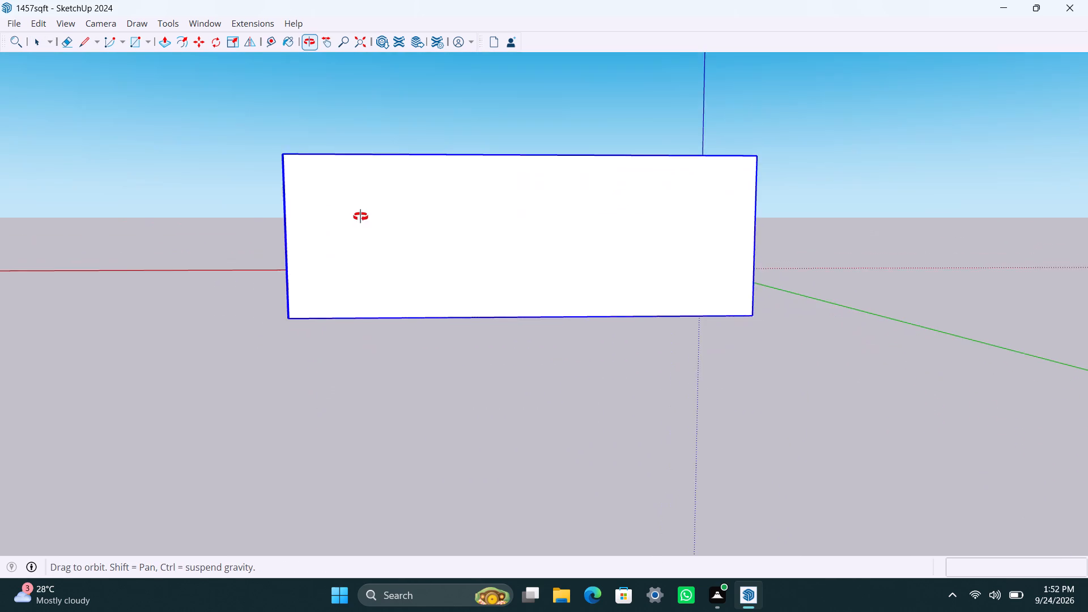
middle_drag(360, 216, 383, 224)
scroll(383, 257, down, 1)
shift+middle_drag(383, 270, 380, 315)
scroll(394, 320, up, 4)
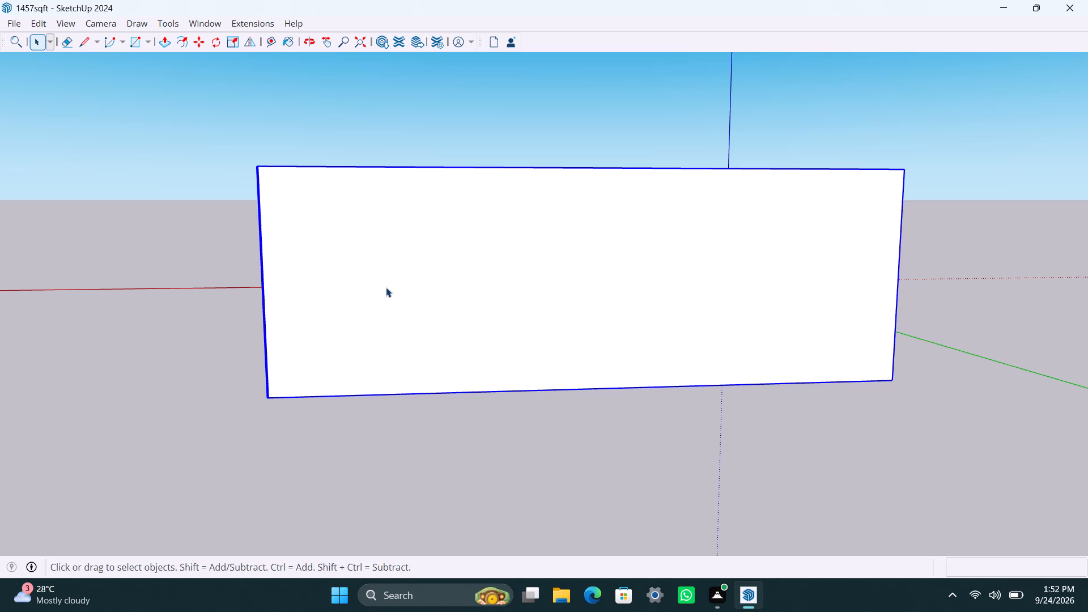
scroll(362, 290, down, 5)
middle_drag(345, 301, 329, 386)
scroll(301, 361, up, 3)
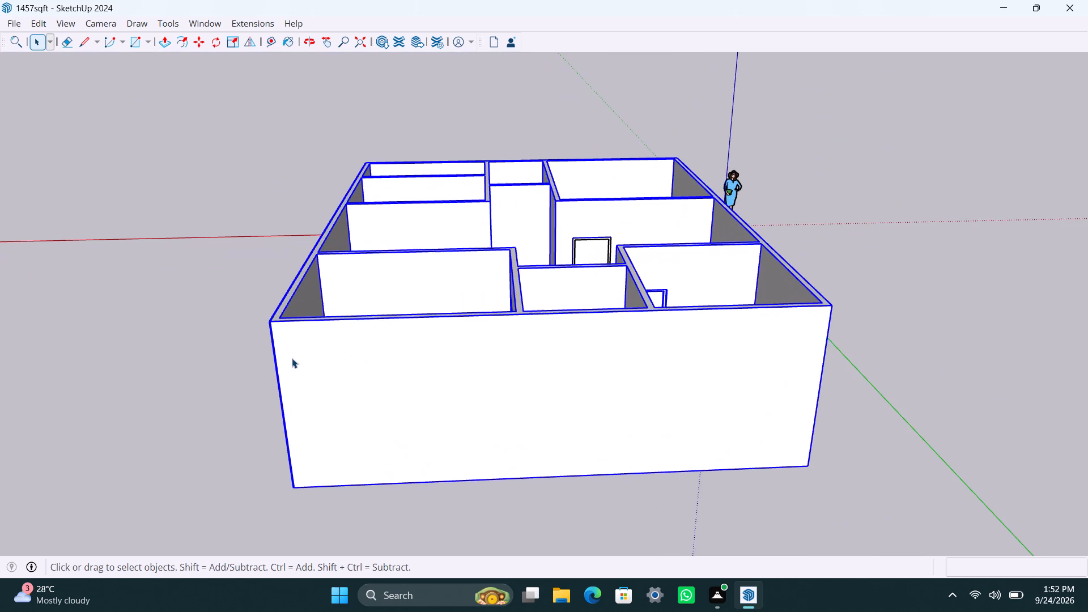
Open the house group for editing.
triple_click(292, 358)
click(211, 330)
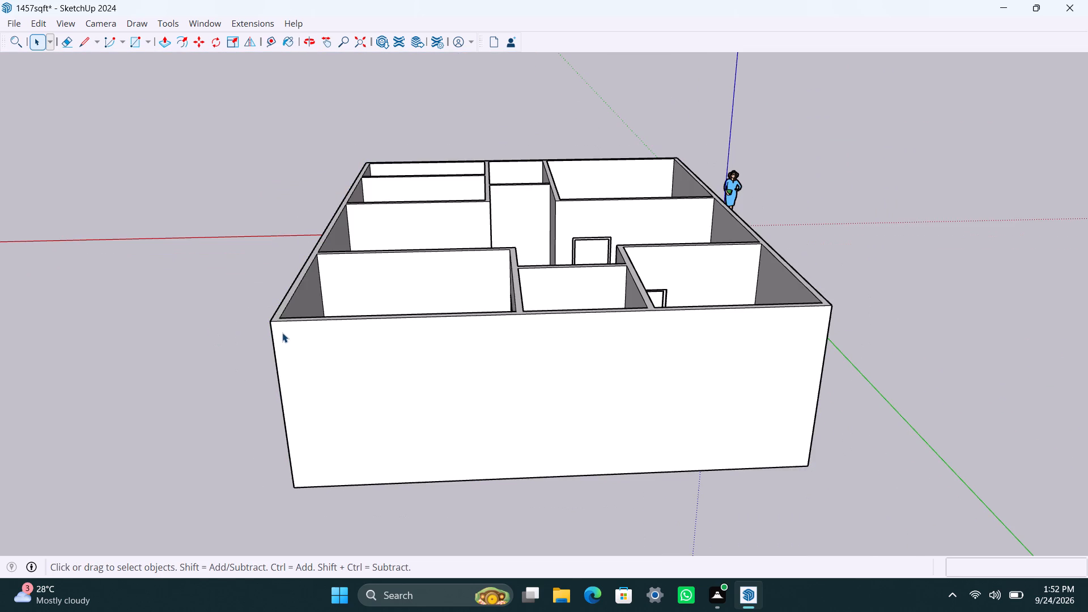
click(283, 333)
double_click(284, 333)
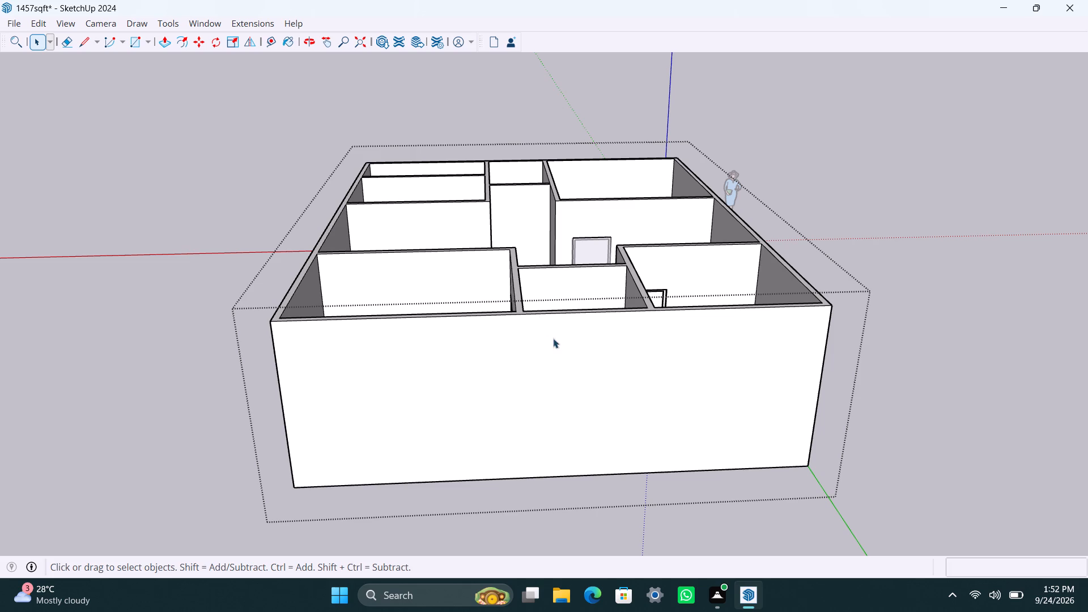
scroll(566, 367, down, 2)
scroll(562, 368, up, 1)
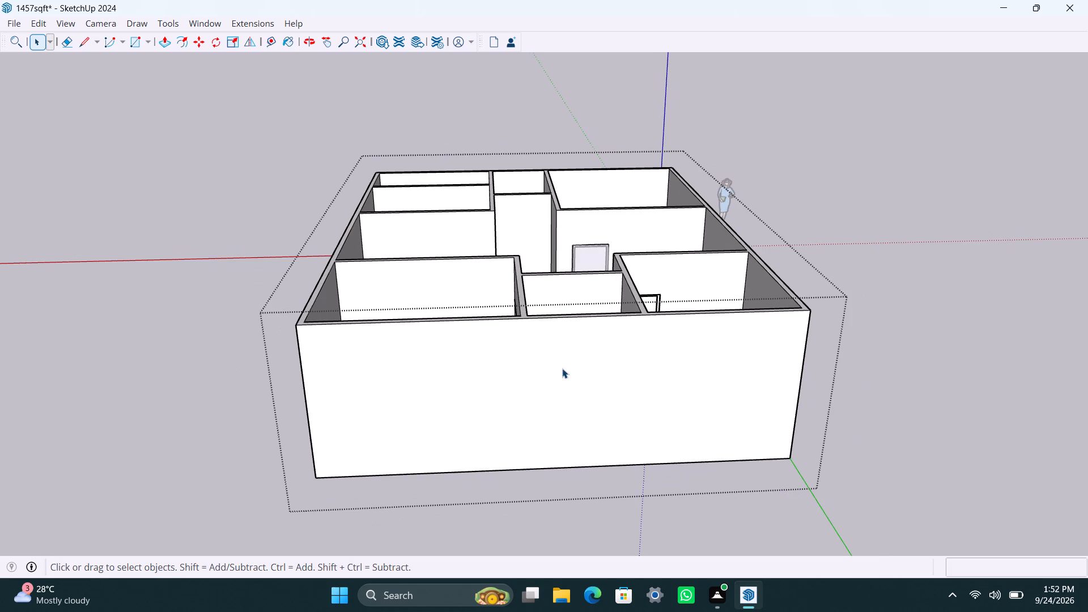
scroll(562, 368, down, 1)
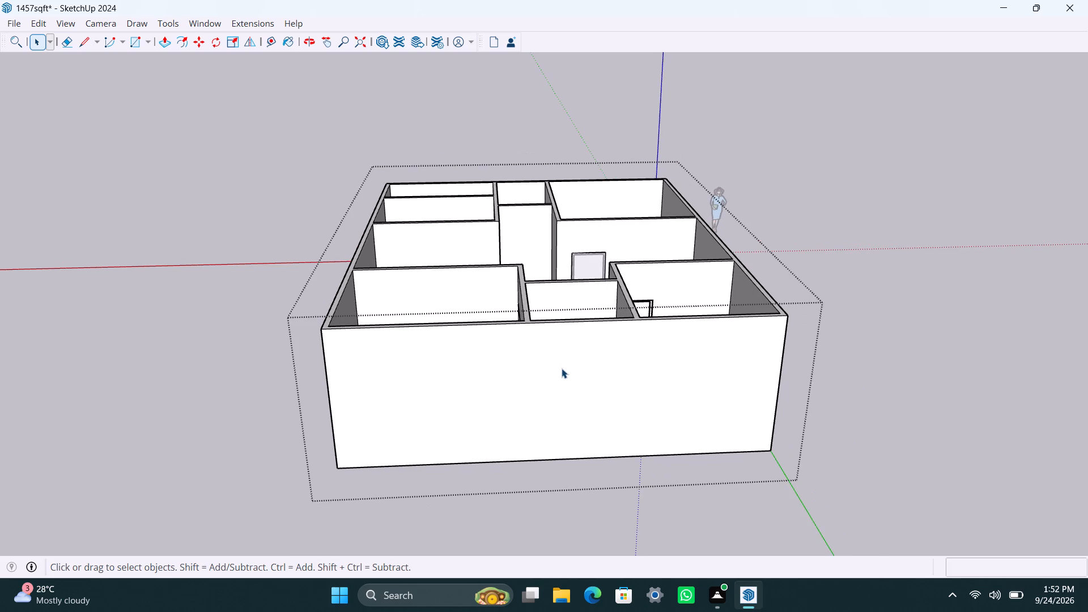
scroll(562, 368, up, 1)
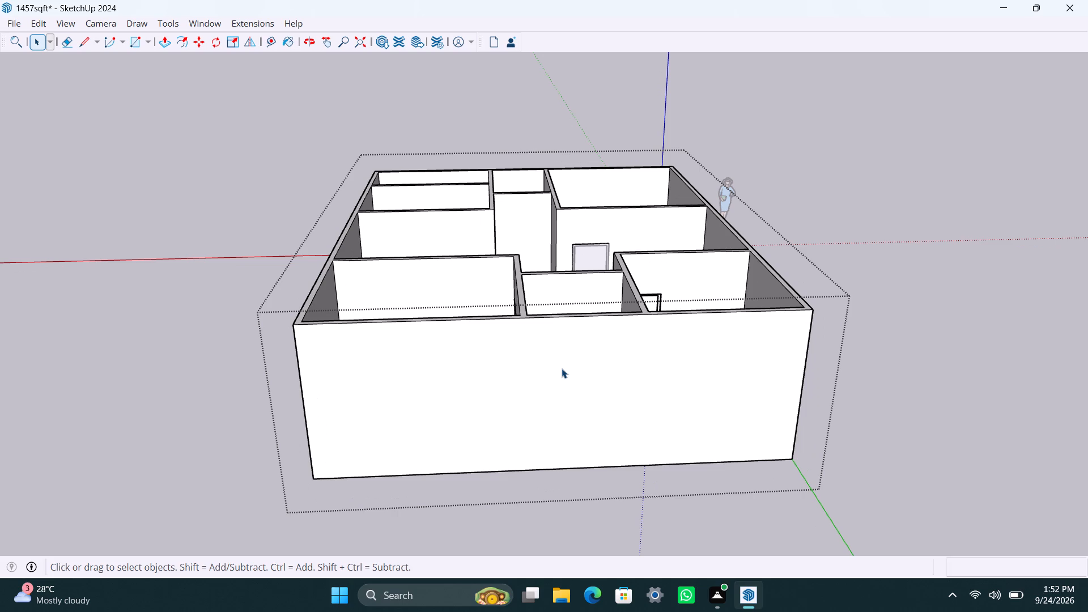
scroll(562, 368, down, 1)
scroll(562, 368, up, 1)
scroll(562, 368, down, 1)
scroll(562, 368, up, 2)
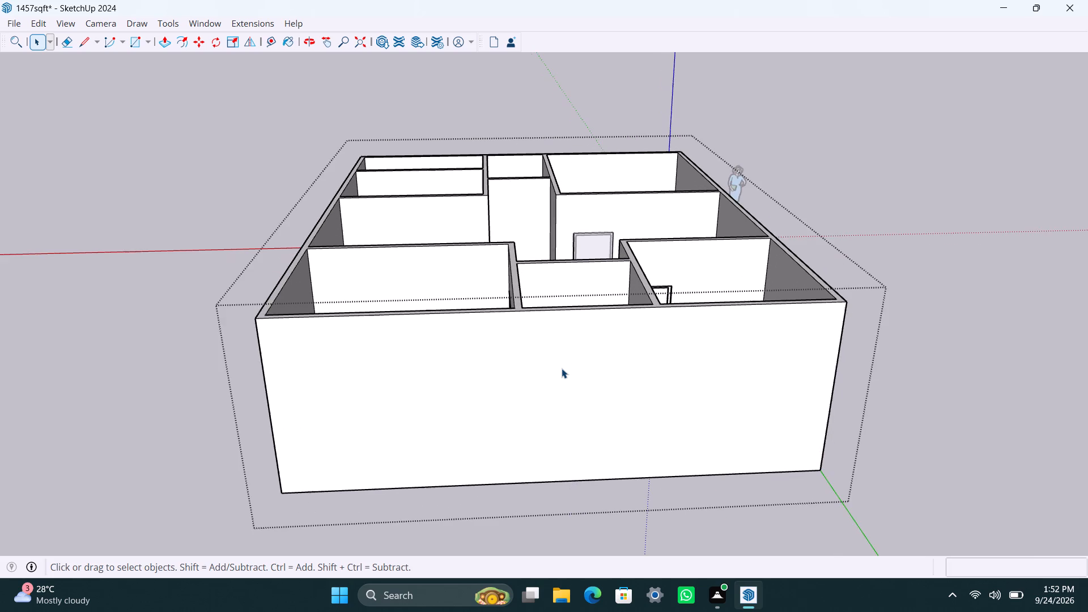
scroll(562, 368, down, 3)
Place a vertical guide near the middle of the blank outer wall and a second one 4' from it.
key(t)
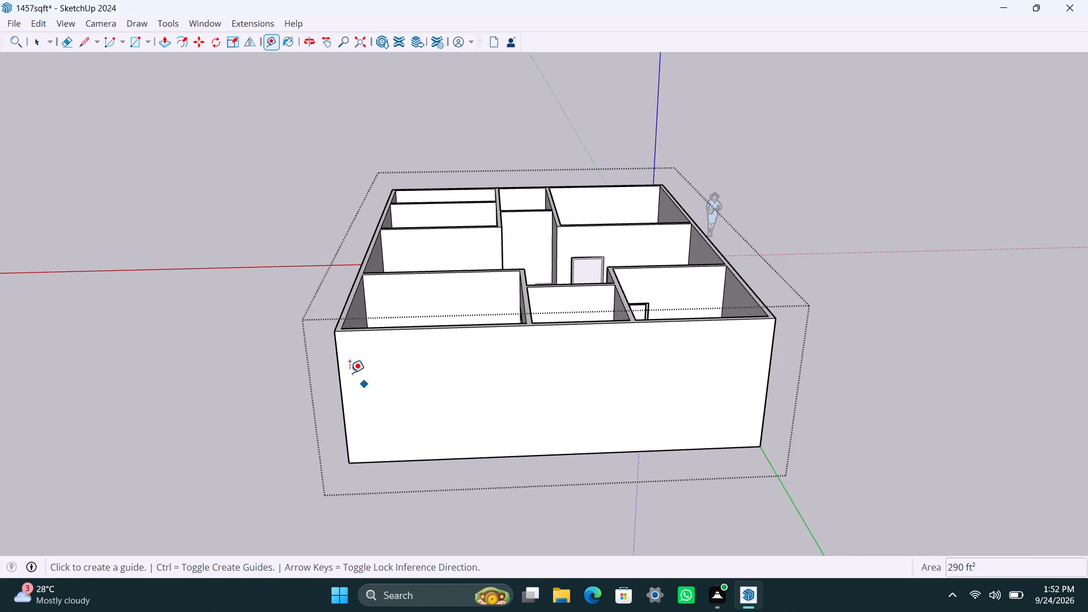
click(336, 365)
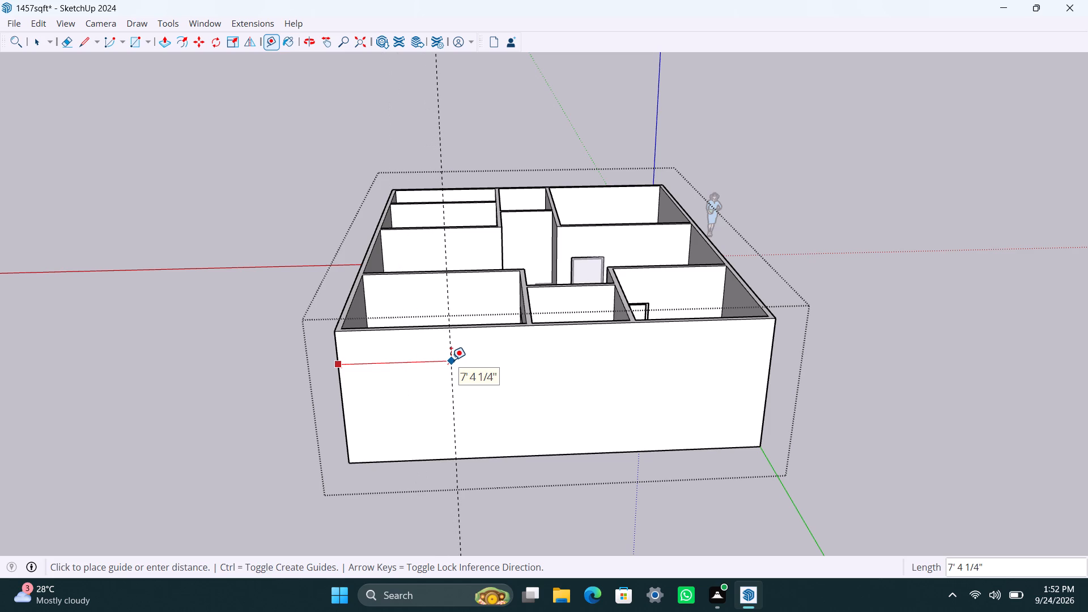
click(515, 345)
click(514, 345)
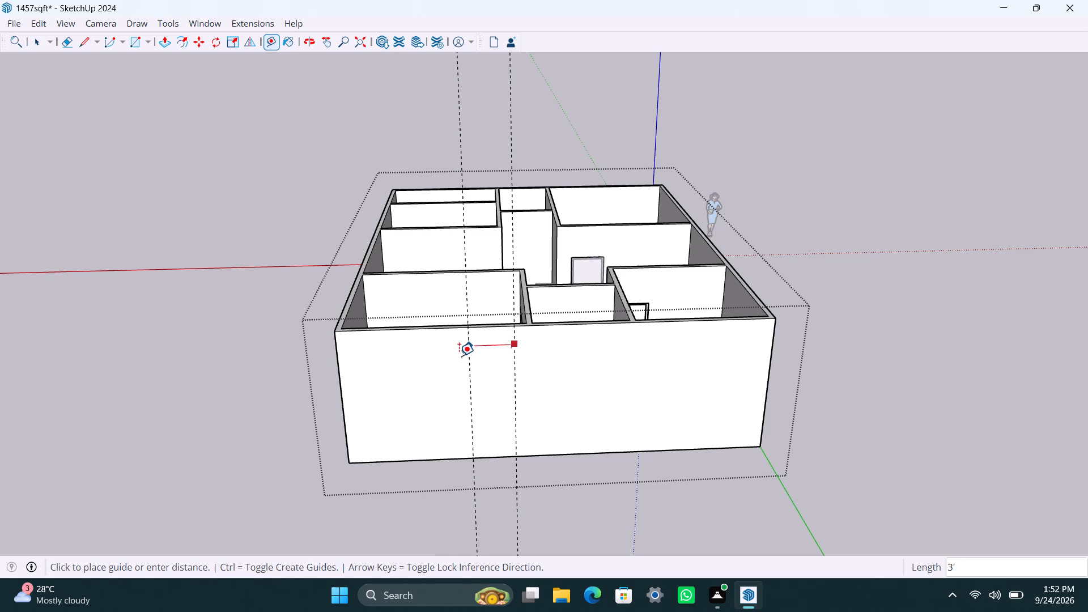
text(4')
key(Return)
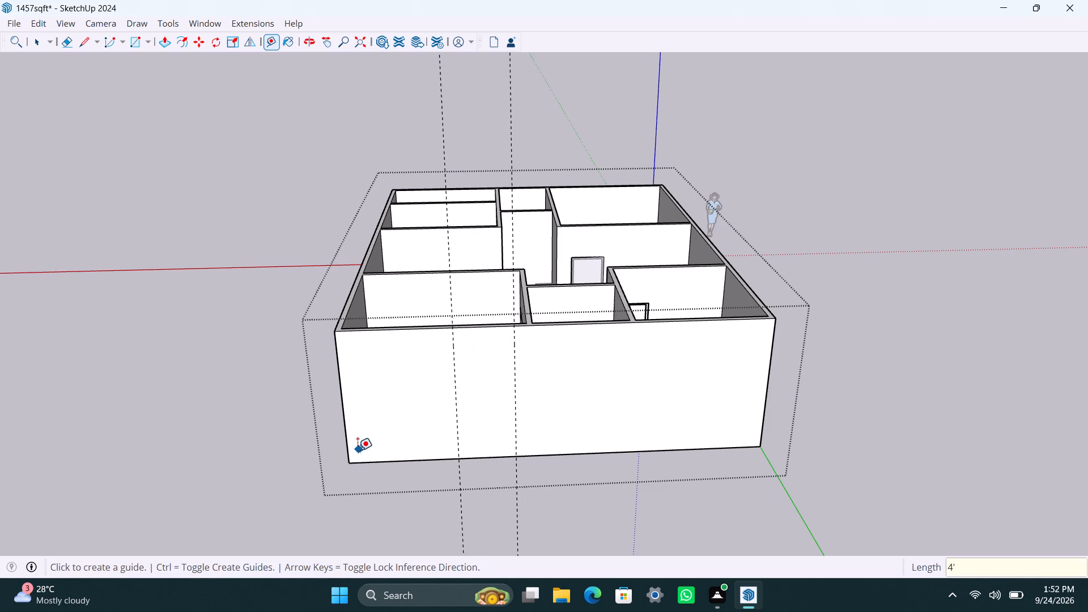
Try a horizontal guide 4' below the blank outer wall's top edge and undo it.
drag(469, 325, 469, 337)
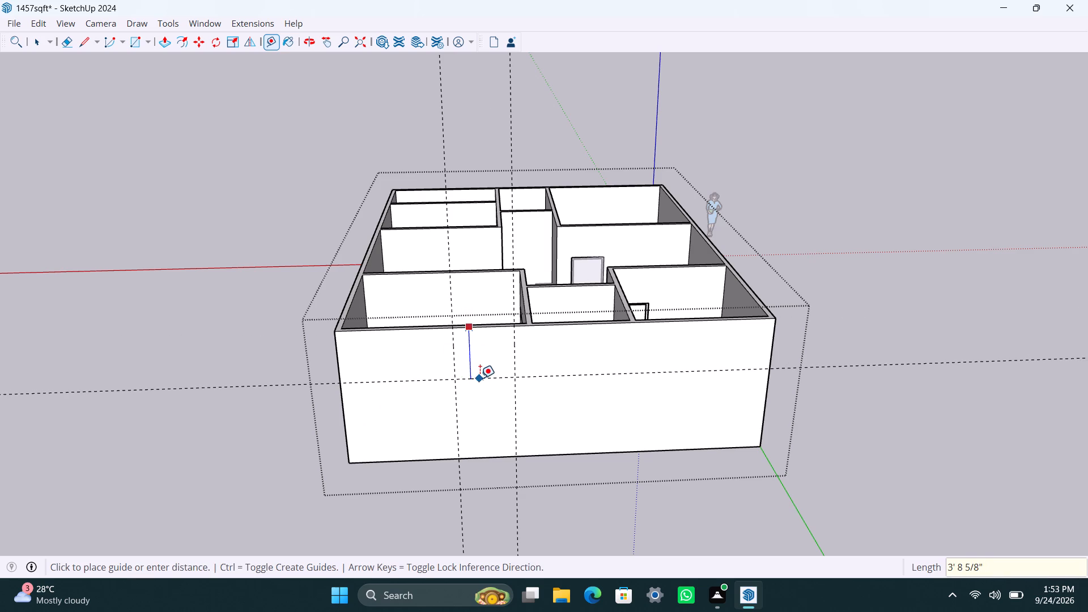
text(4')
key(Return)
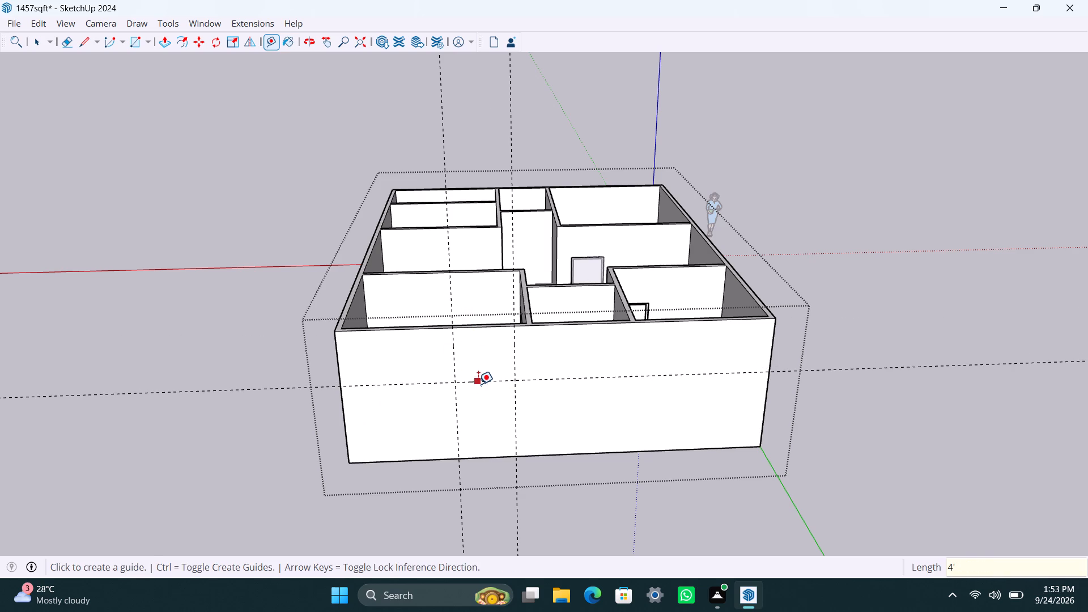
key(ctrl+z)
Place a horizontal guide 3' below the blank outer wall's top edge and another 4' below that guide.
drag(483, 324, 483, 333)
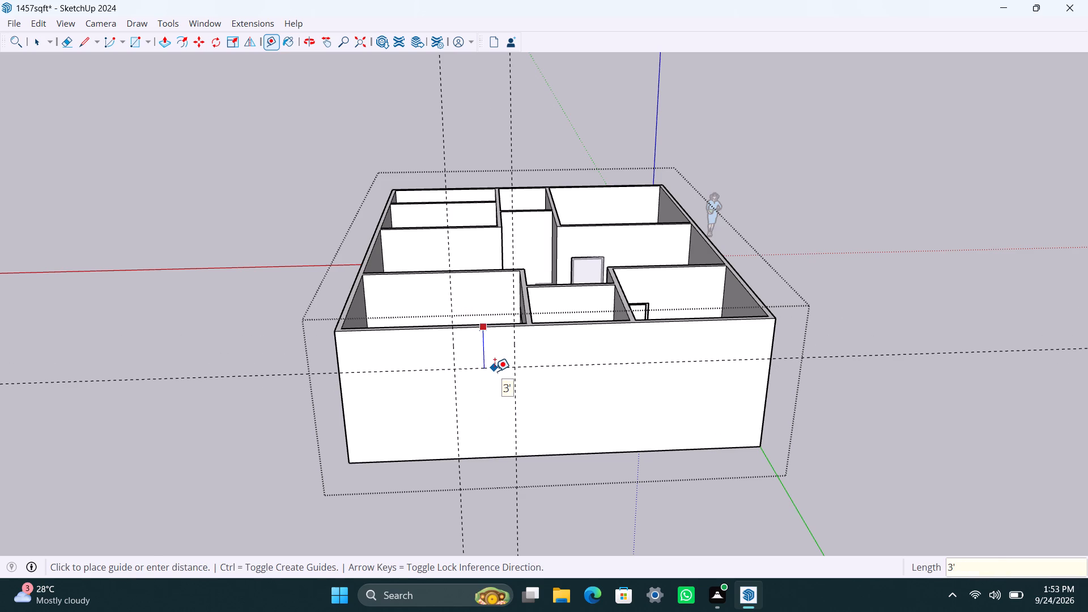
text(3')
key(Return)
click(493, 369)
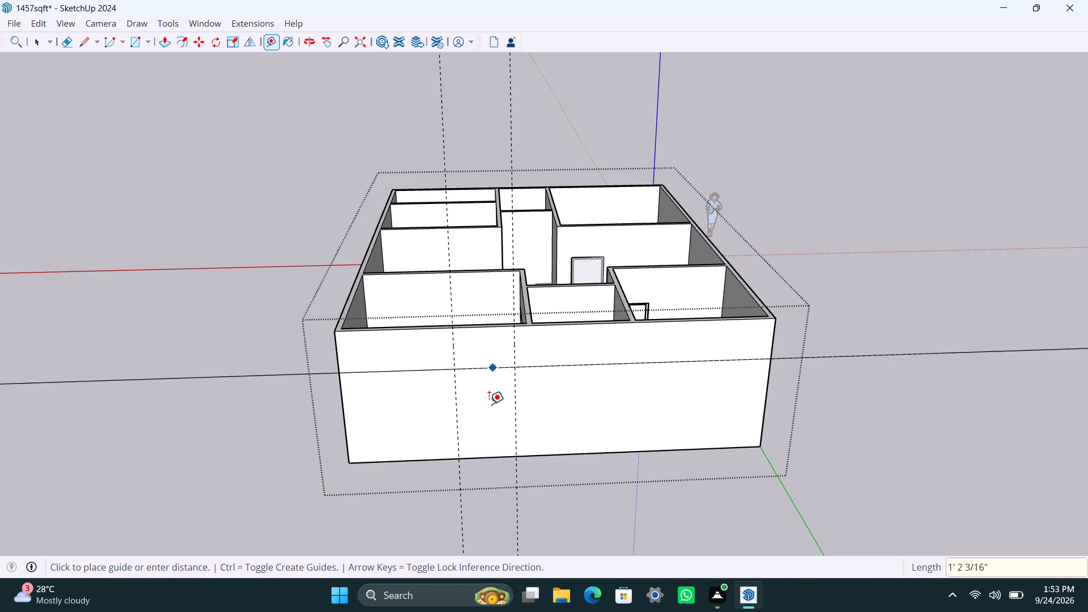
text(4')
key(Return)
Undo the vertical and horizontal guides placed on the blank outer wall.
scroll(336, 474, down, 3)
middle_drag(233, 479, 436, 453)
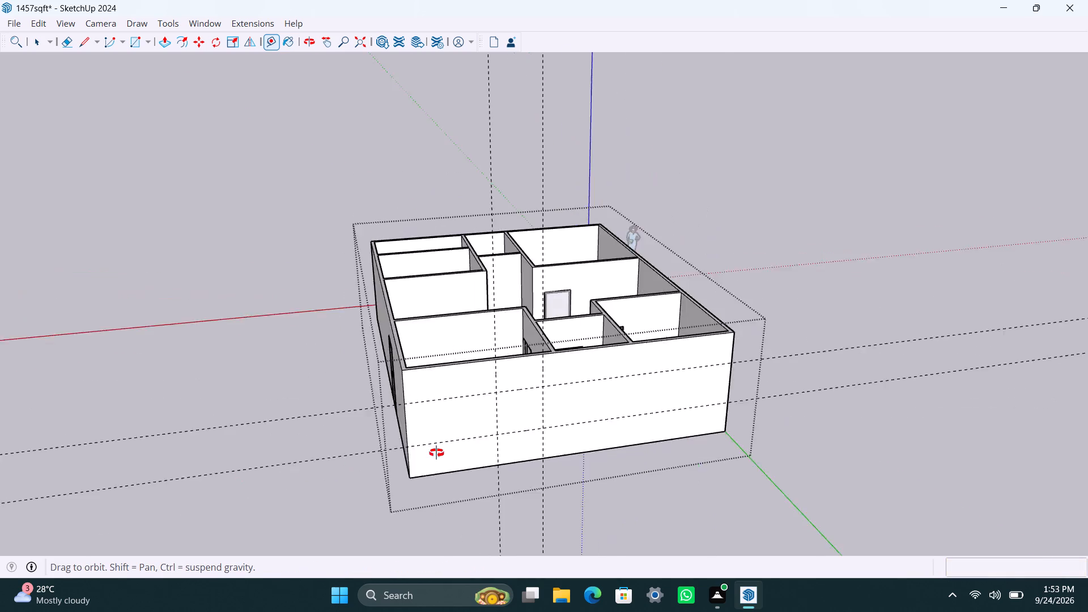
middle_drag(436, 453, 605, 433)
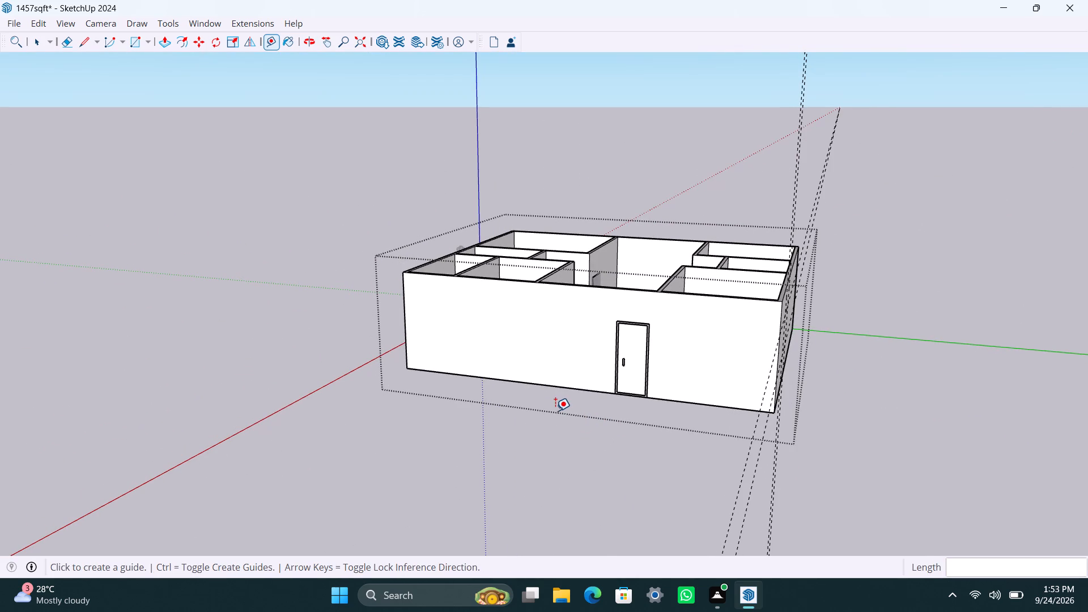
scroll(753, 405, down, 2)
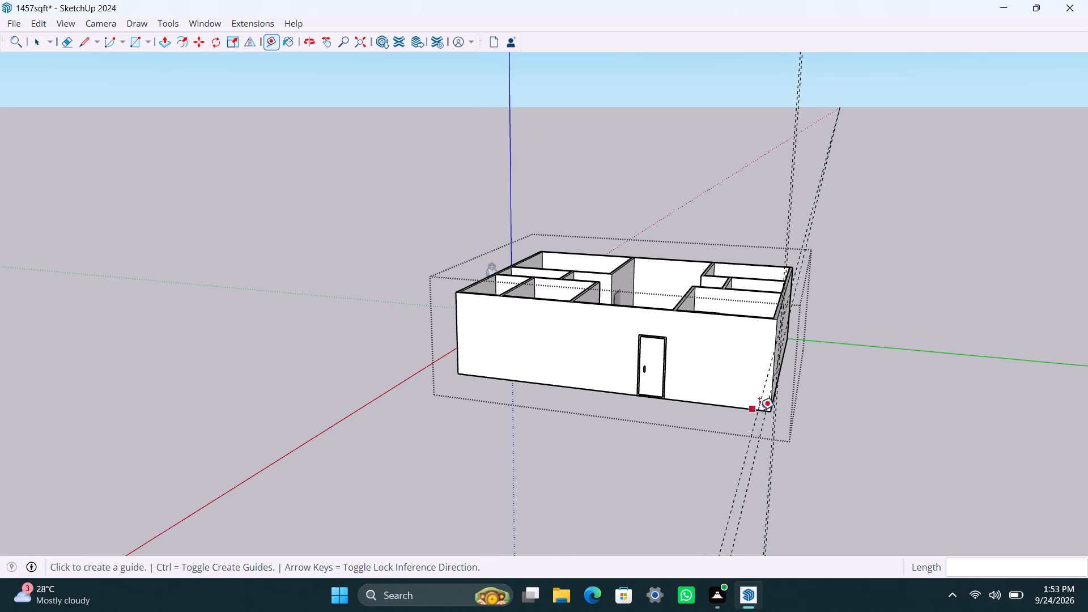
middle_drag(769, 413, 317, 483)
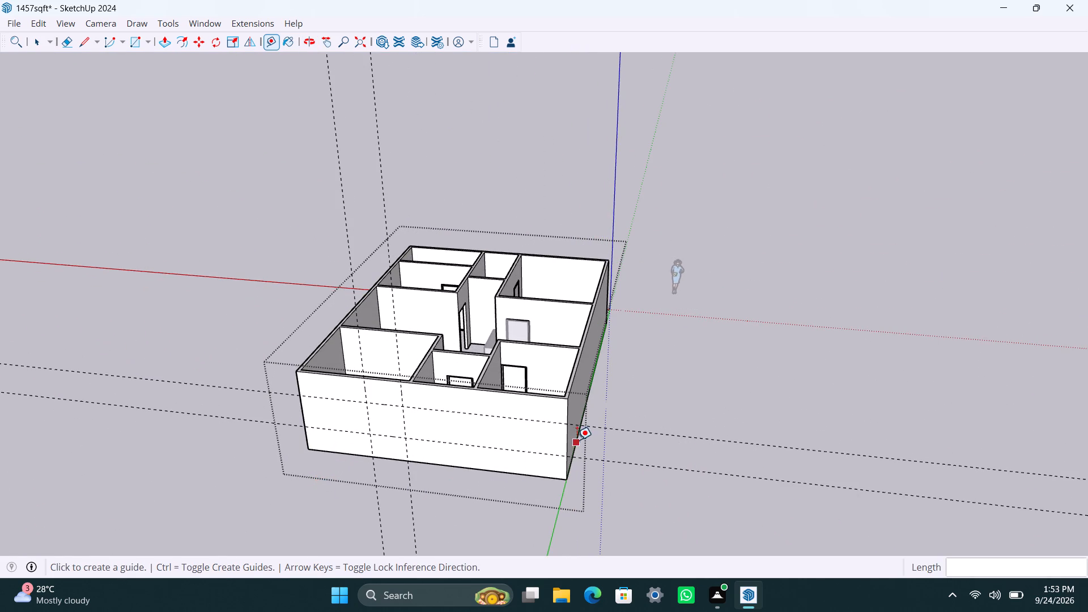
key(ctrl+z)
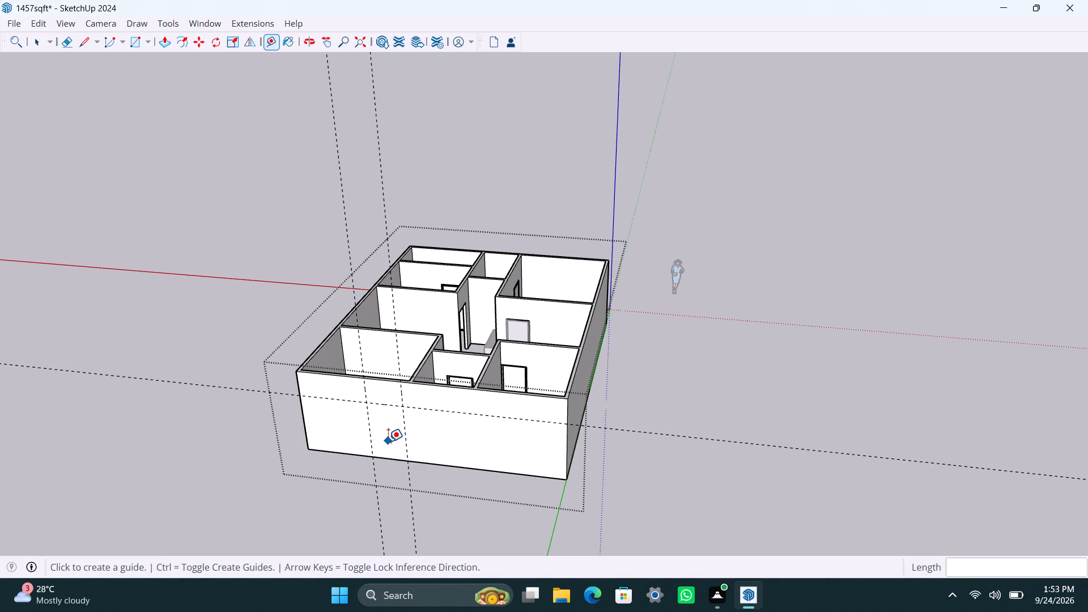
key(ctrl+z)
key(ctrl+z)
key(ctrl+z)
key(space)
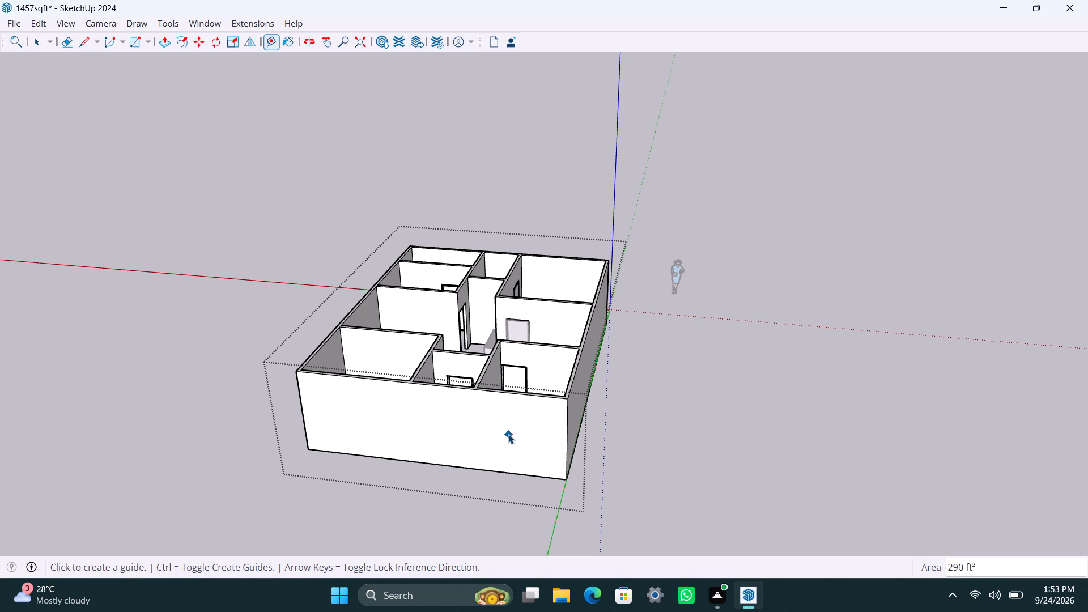
Examine the house from several sides to choose the outer wall for the first opening.
scroll(601, 418, down, 2)
middle_drag(645, 422, 97, 511)
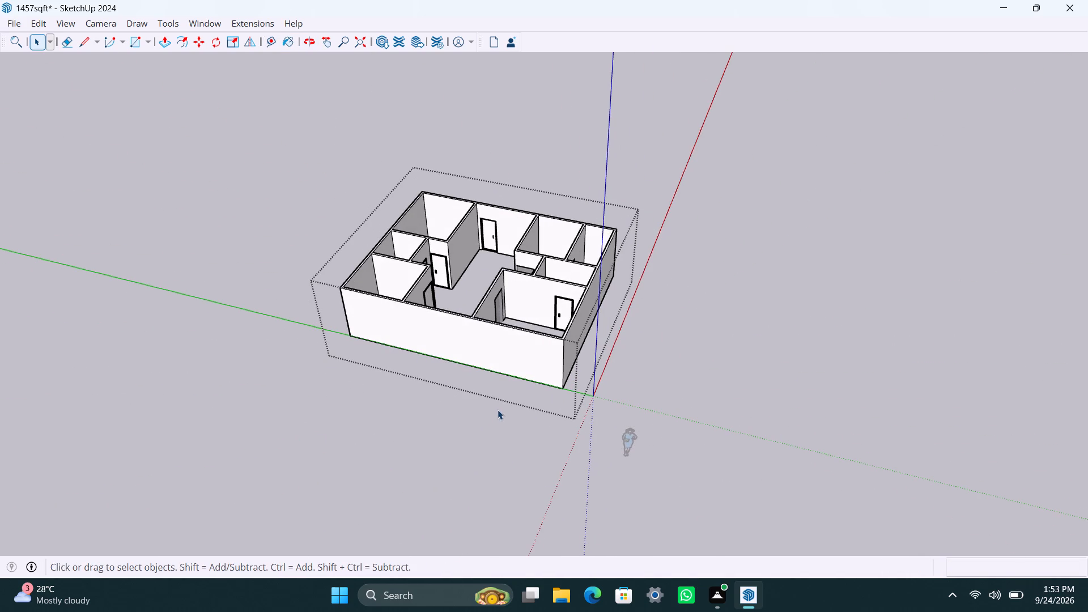
scroll(502, 390, up, 2)
scroll(556, 365, up, 2)
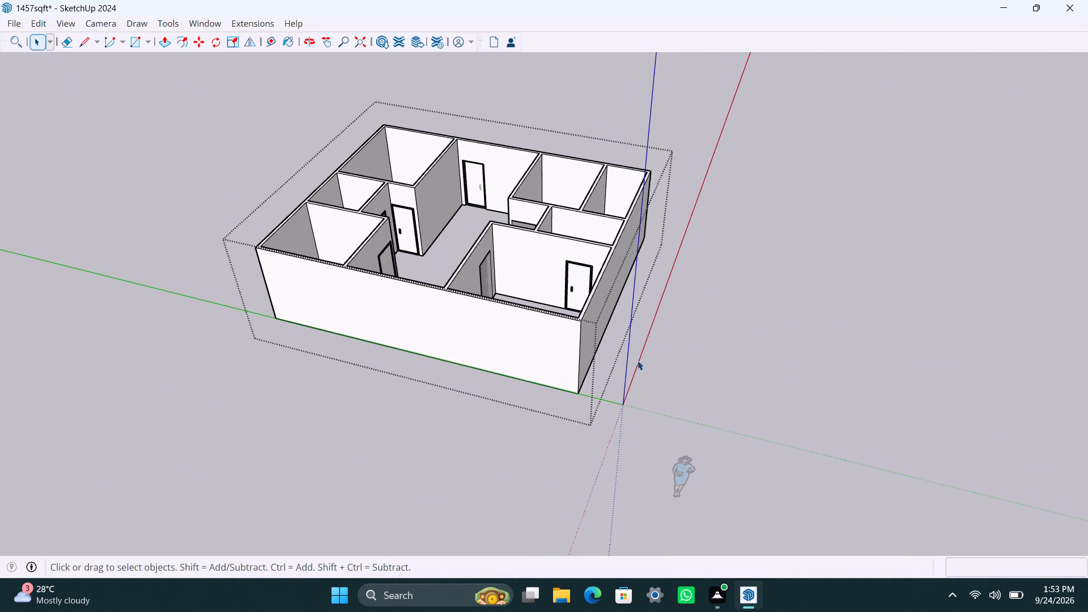
middle_drag(637, 360, 226, 422)
scroll(666, 348, up, 1)
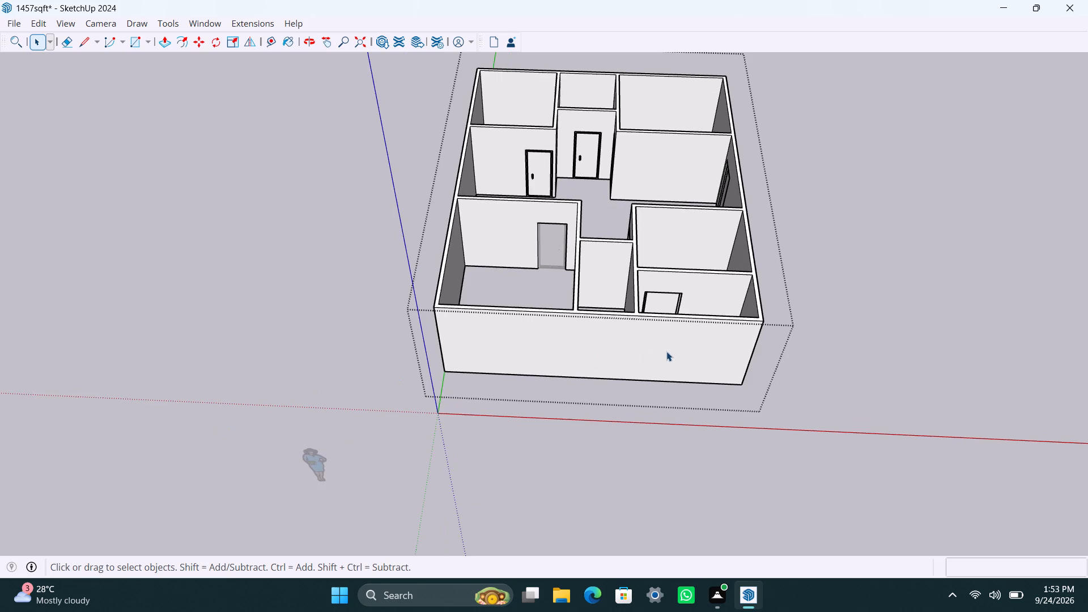
shift+middle_drag(667, 363, 677, 493)
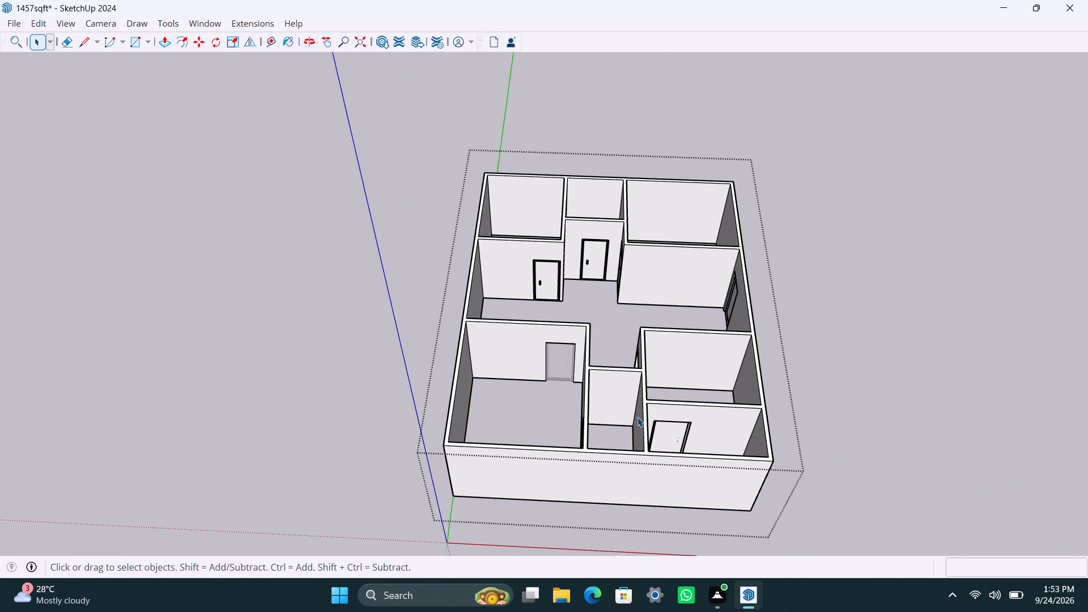
scroll(635, 405, up, 2)
scroll(630, 445, down, 2)
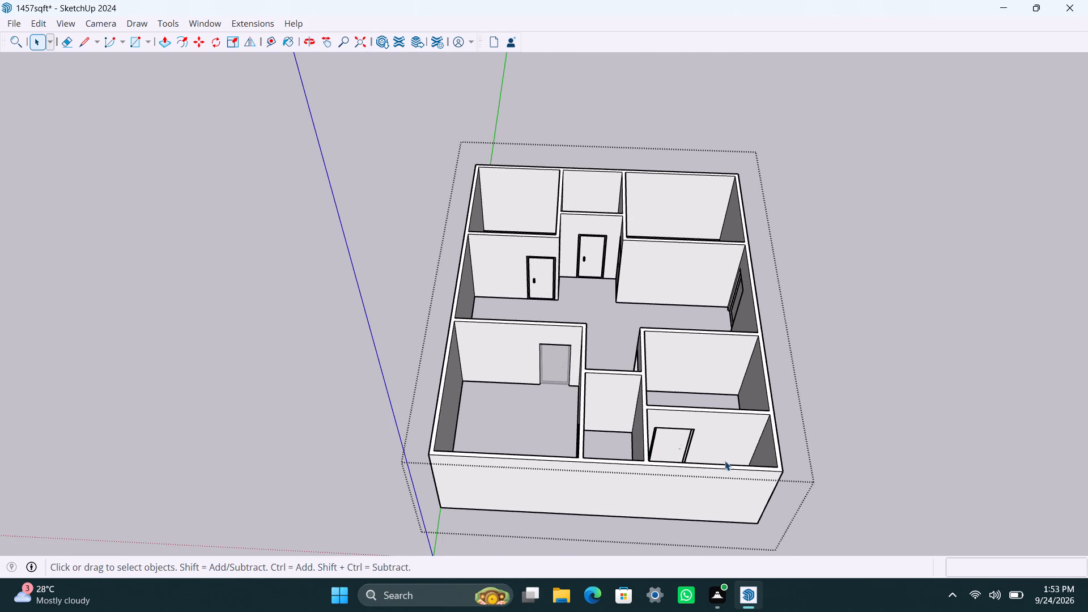
middle_drag(732, 461, 362, 437)
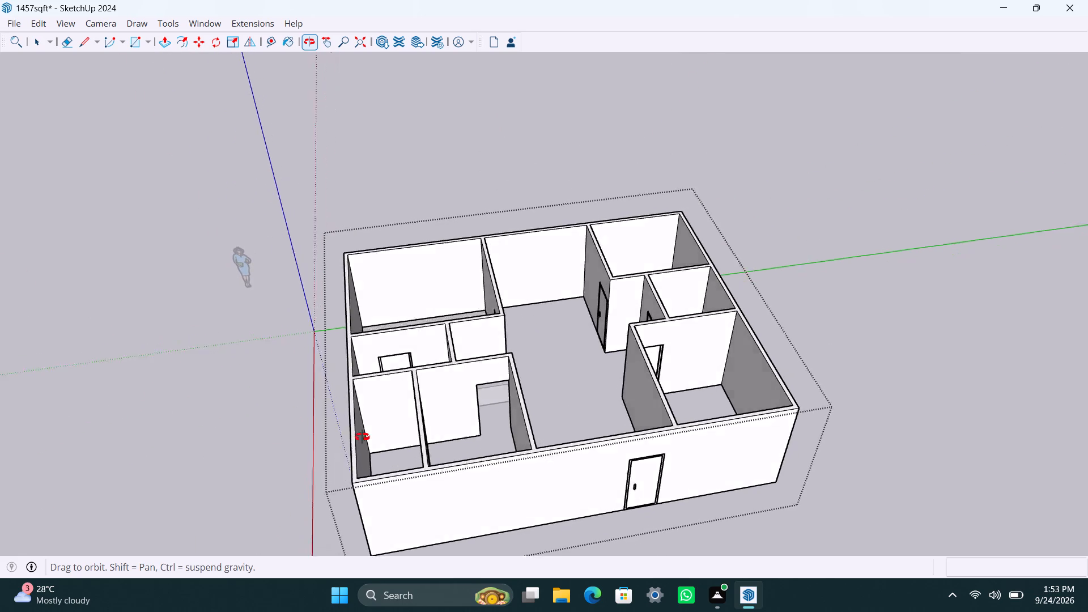
middle_drag(362, 437, 678, 389)
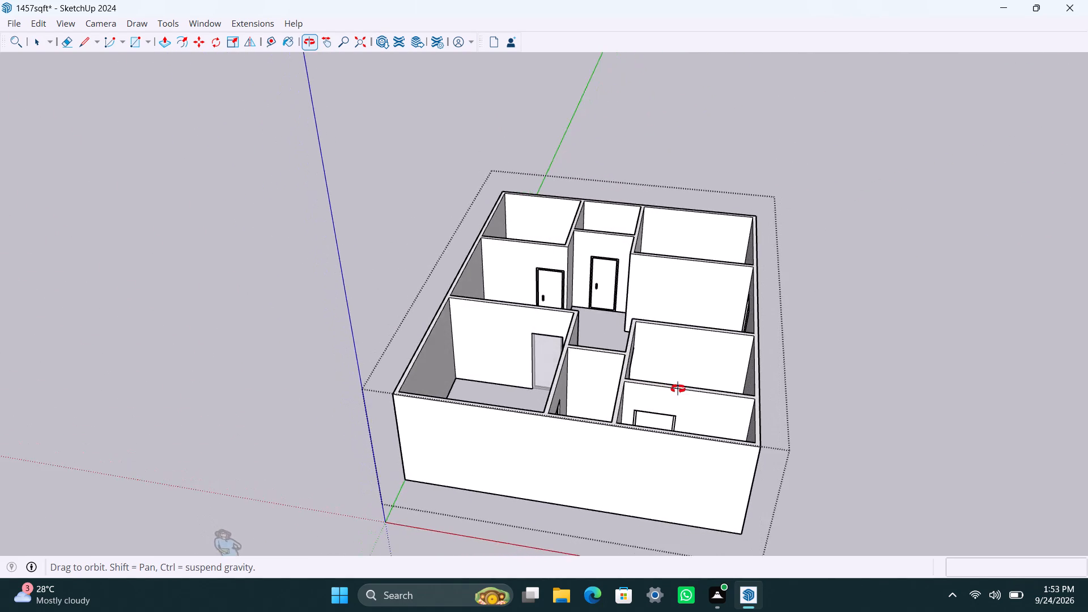
middle_drag(678, 389, 707, 387)
On the blank outer wall along the red axis, place a vertical guide about 12' from the corner nearest the origin and another 4' back toward that corner.
scroll(507, 475, up, 2)
middle_drag(519, 475, 538, 458)
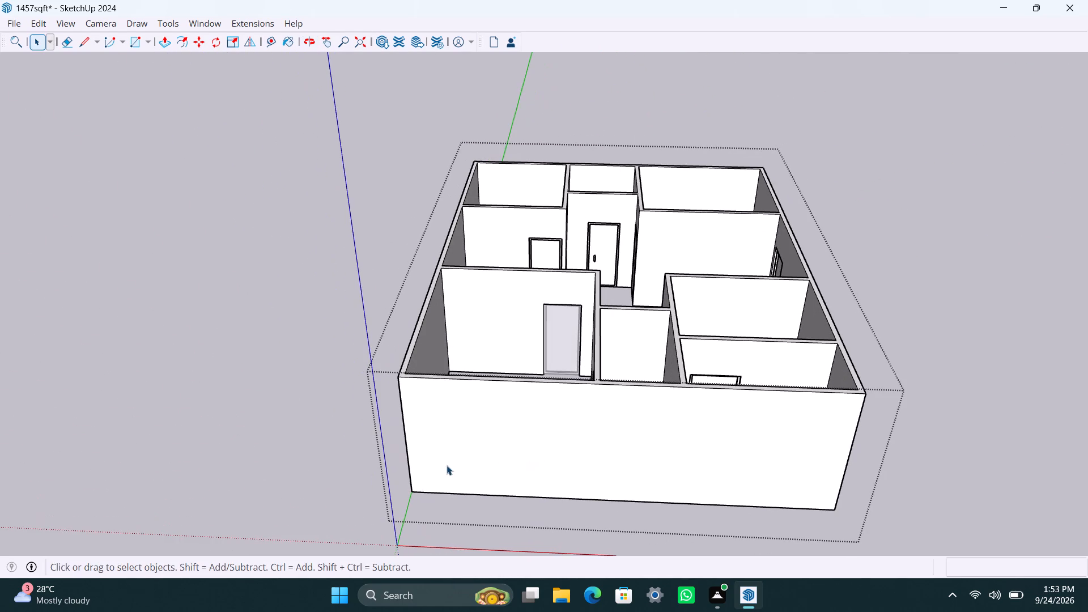
key(t)
click(403, 421)
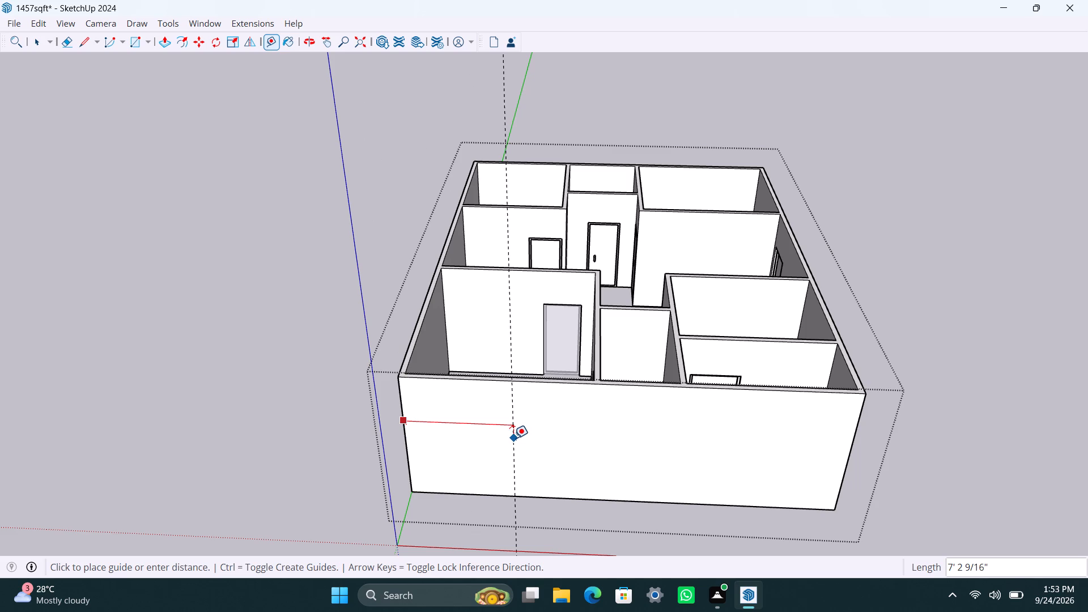
click(587, 405)
click(587, 406)
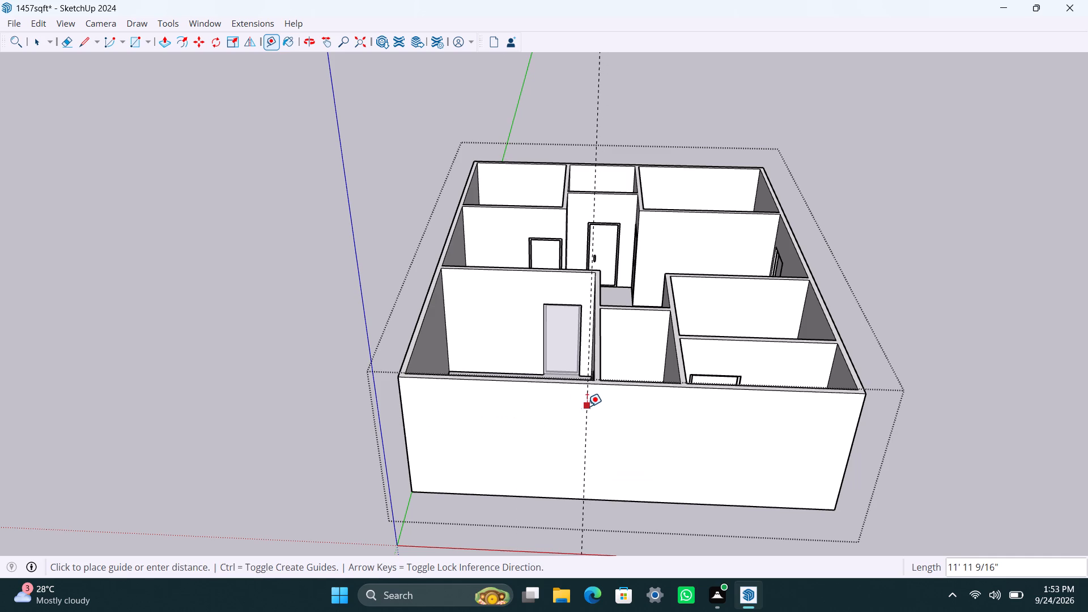
key(3)
key(BackSpace)
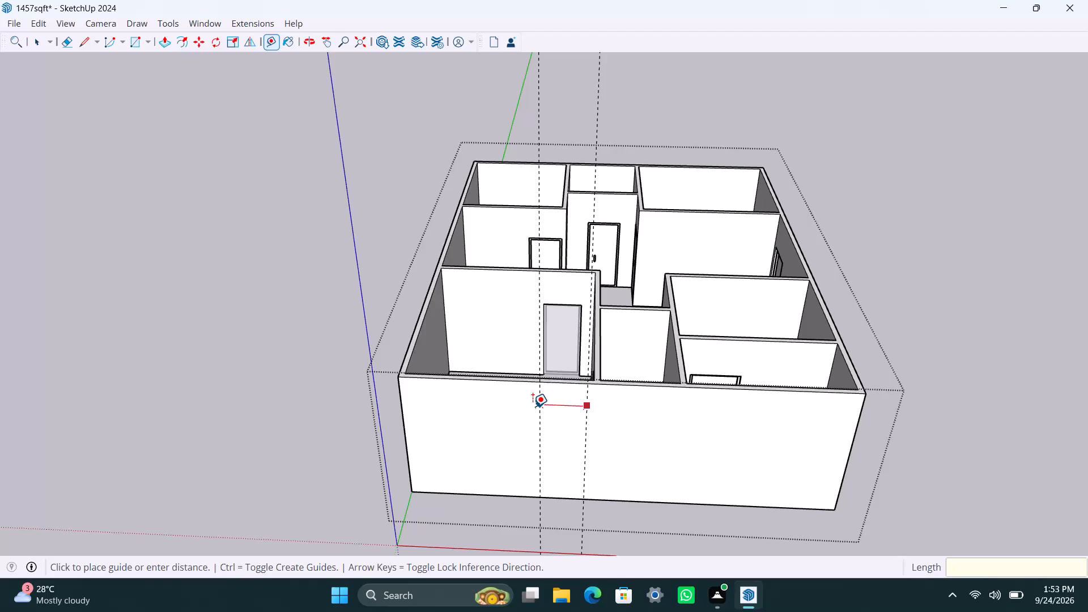
text(4')
key(Return)
On the same wall, place a horizontal guide 3' below the top edge and another 4' below that guide.
drag(541, 381, 539, 409)
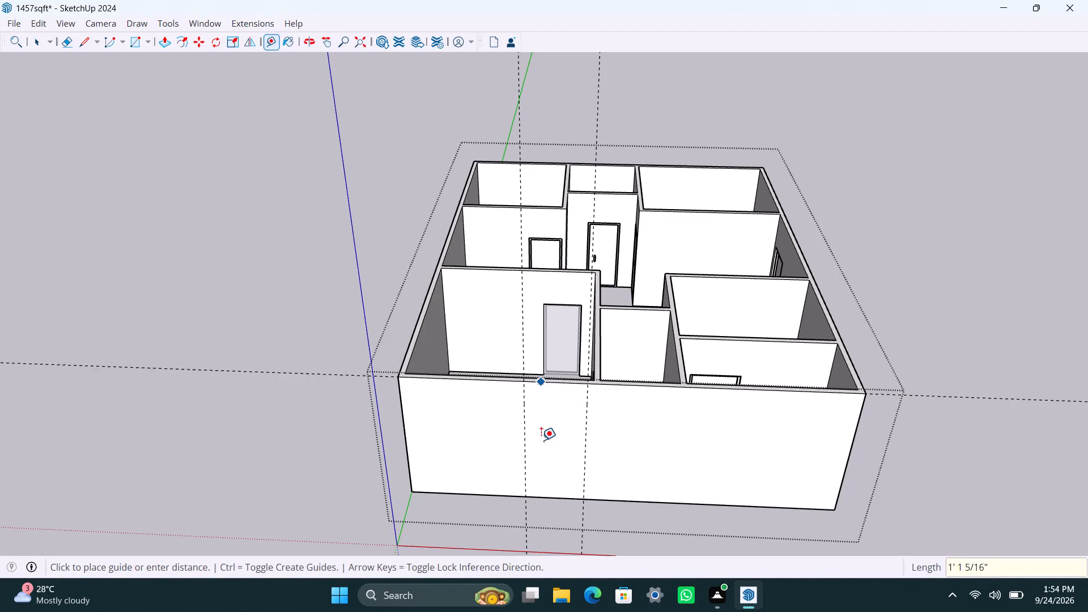
text(3')
key(Return)
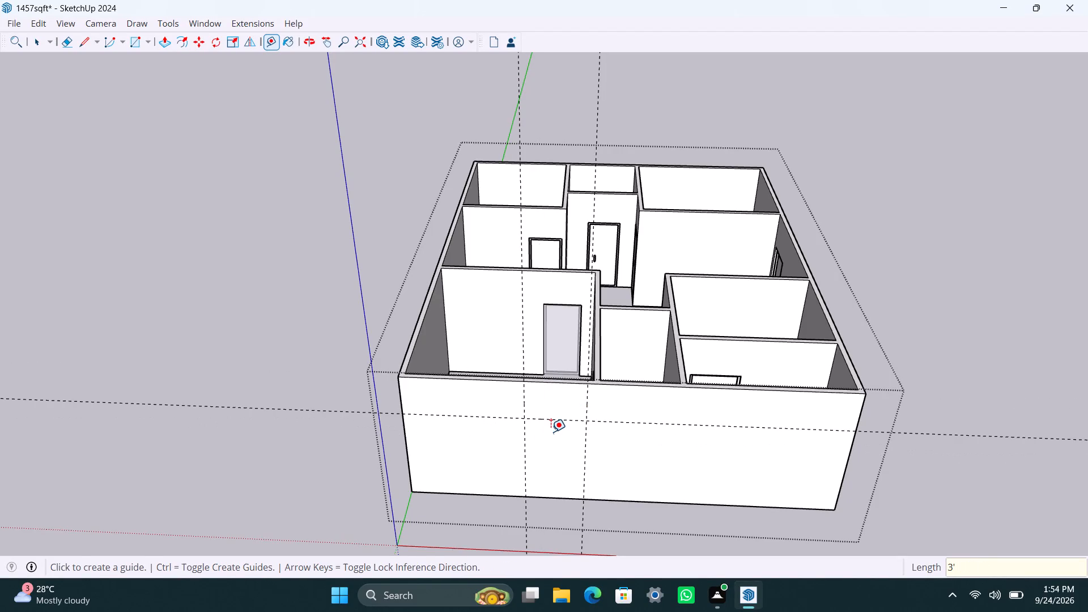
click(564, 419)
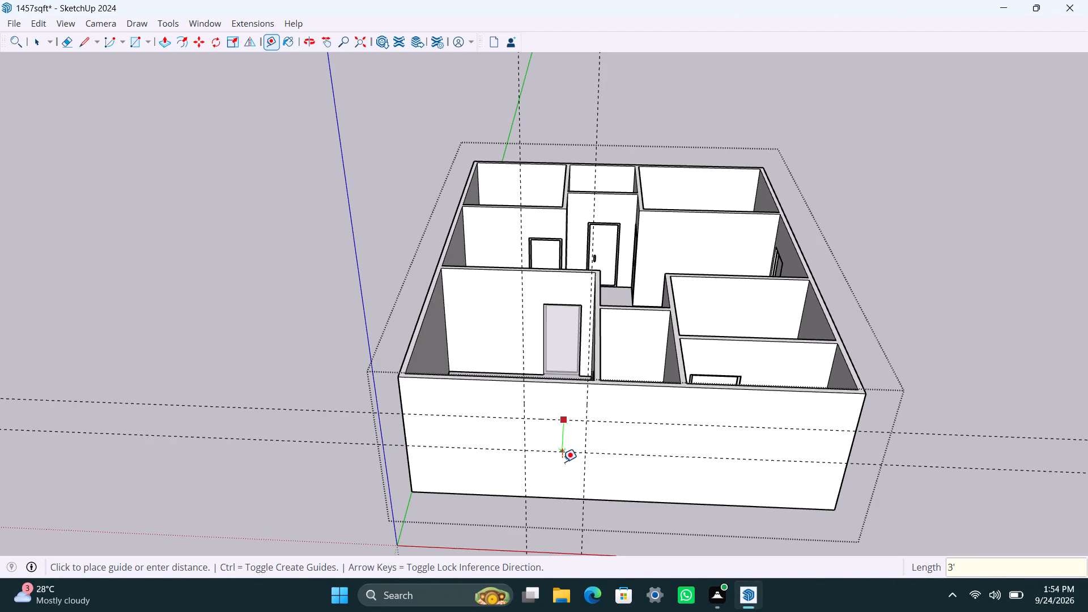
text(4')
key(Return)
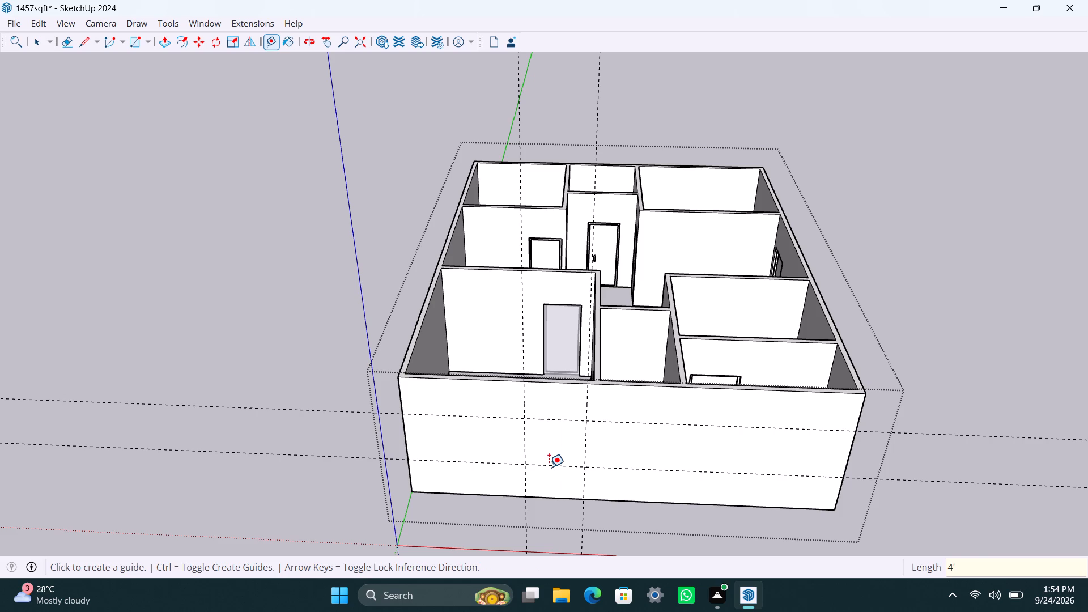
Draw a 4' by 4' rectangle between the four guide intersections on the wall along the red axis.
key(space)
key(r)
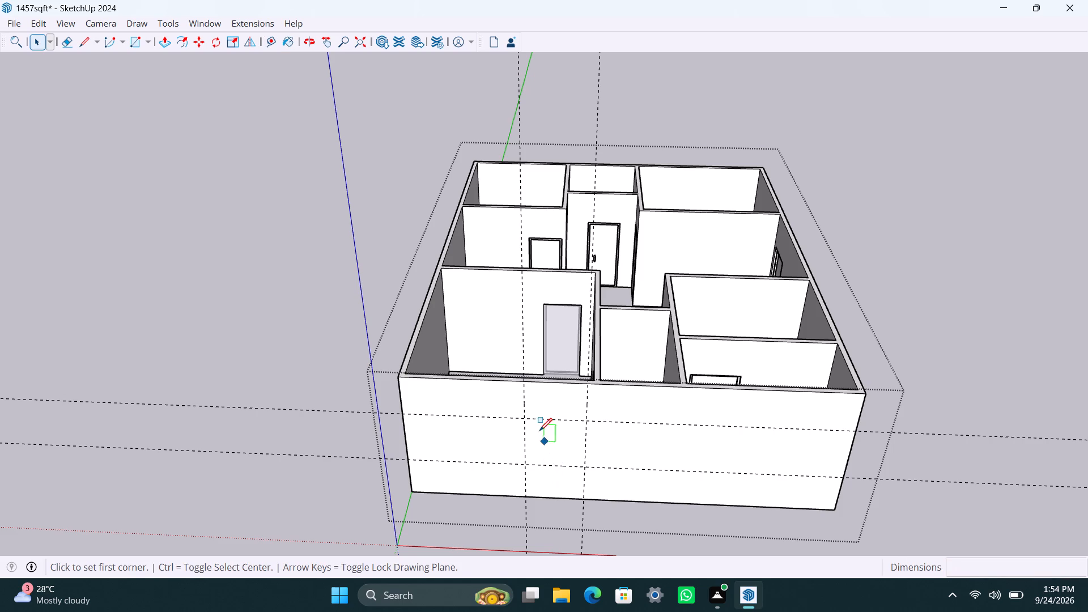
drag(524, 419, 531, 430)
click(586, 464)
key(space)
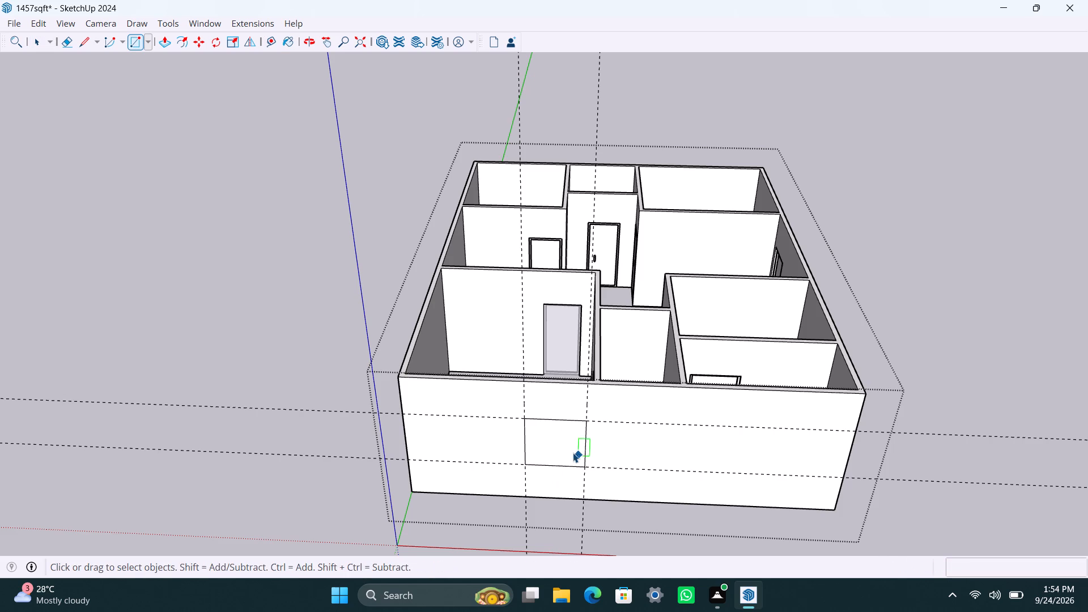
Push the square face 4 1/2" through the wall to cut the opening, and save the model.
click(573, 453)
key(p)
drag(573, 450, 563, 438)
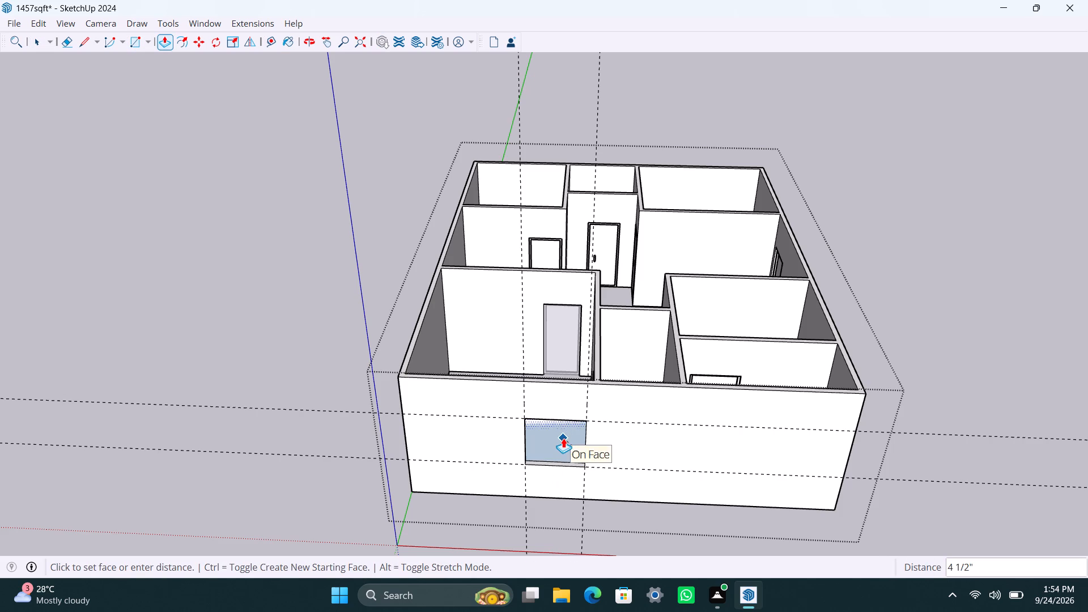
drag(563, 438, 563, 437)
key(space)
key(ctrl+s)
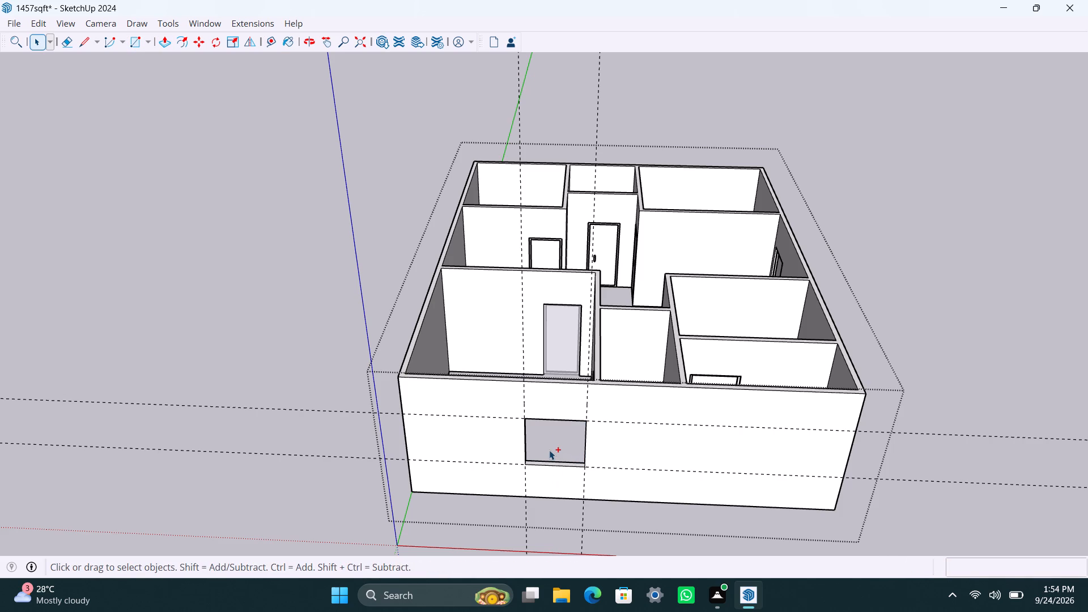
key(space)
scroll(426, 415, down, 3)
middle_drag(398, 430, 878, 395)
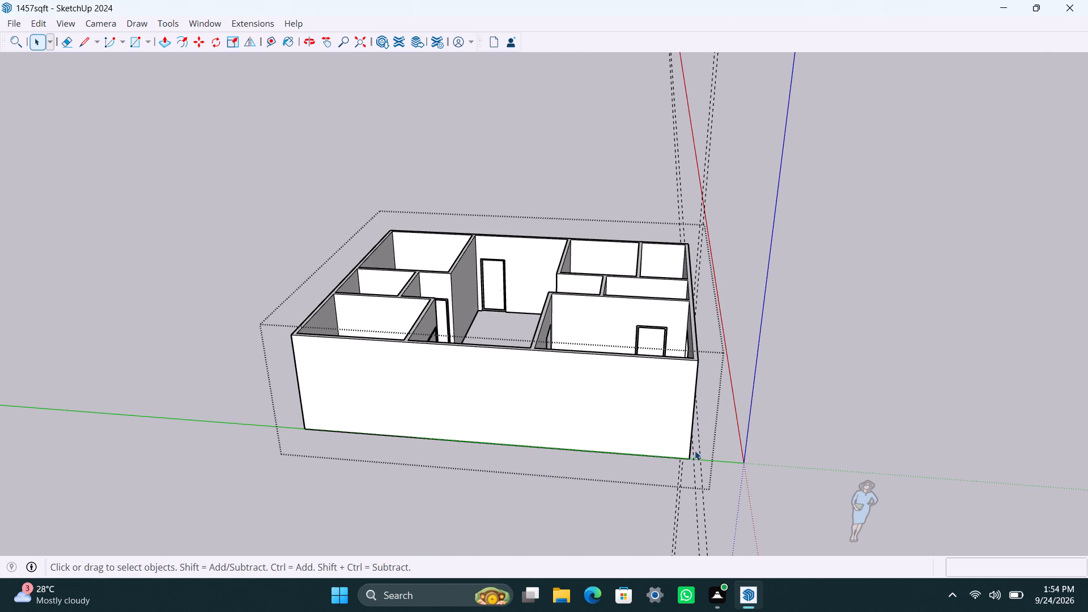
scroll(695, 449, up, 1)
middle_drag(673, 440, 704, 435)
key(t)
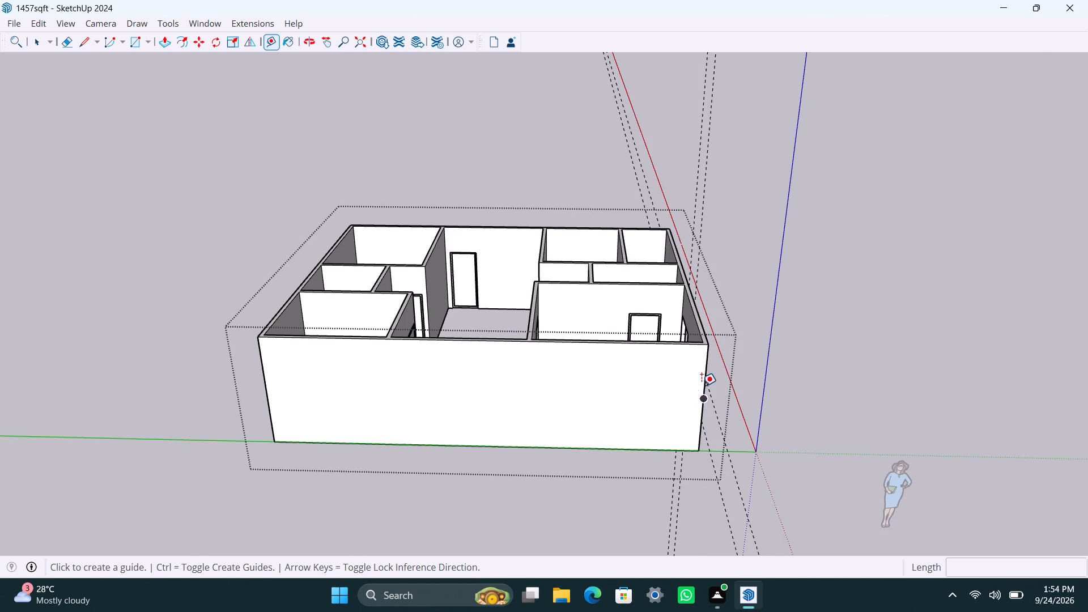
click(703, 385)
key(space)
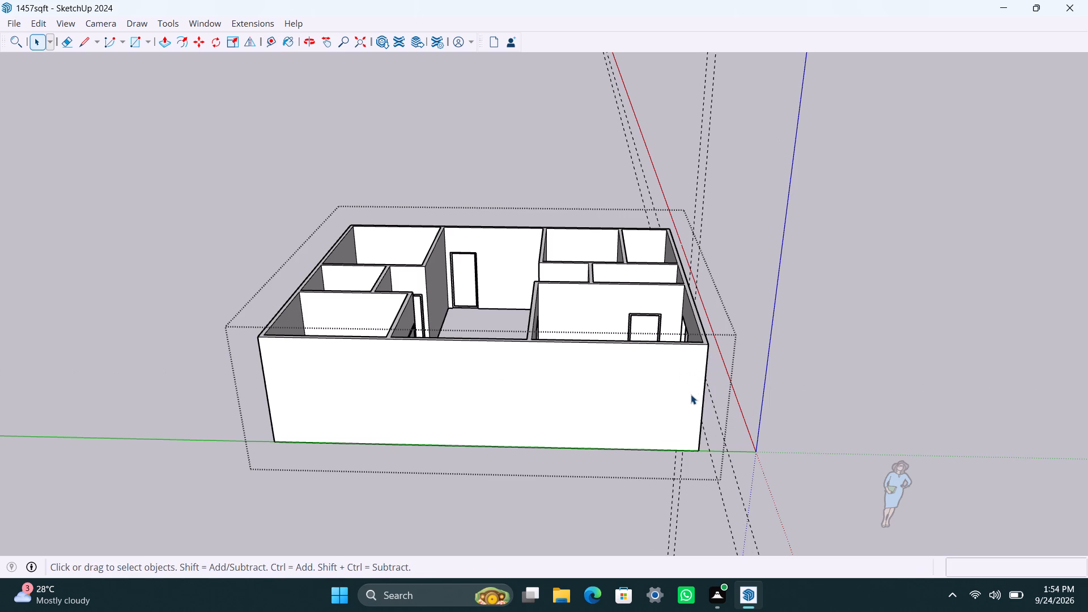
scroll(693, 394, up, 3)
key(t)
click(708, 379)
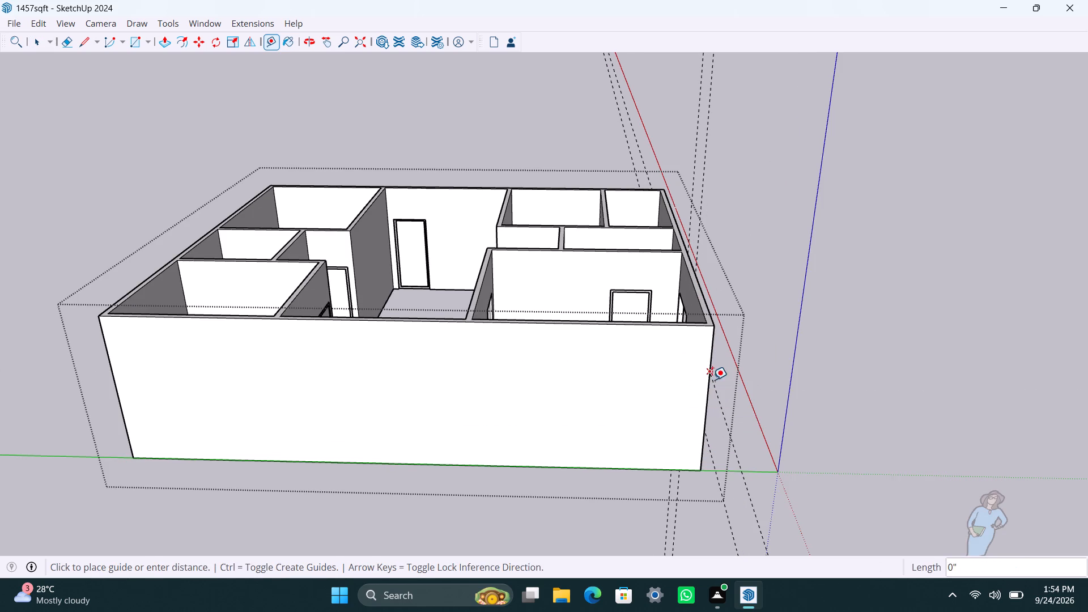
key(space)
On the blank outer wall along the green axis, place a vertical guide 1' 2 7/8" from the corner nearest the origin and another 3' beyond it.
scroll(703, 381, up, 2)
key(t)
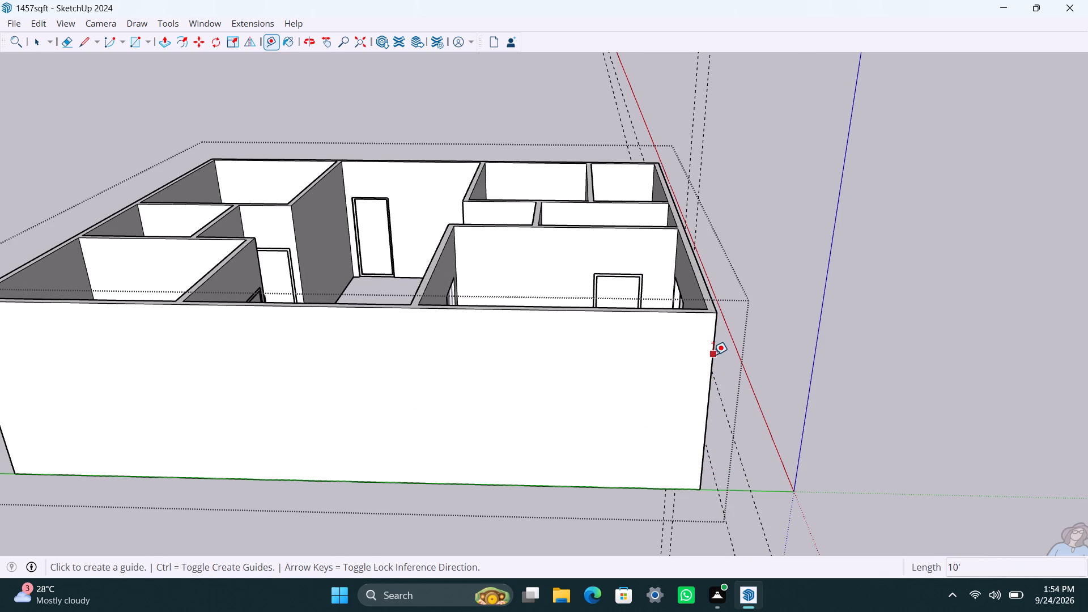
click(713, 353)
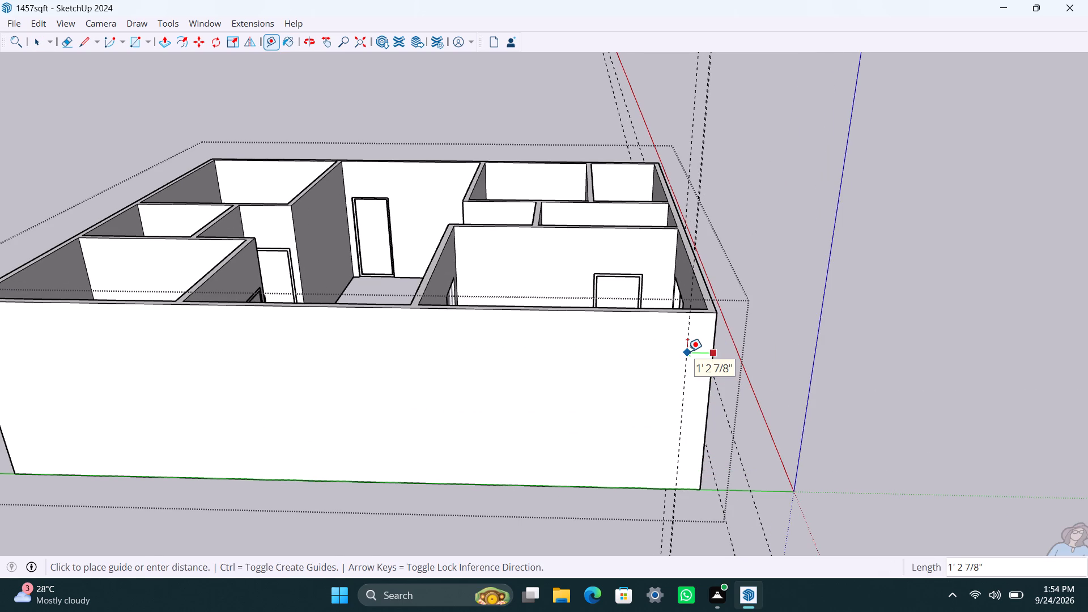
click(687, 351)
click(685, 346)
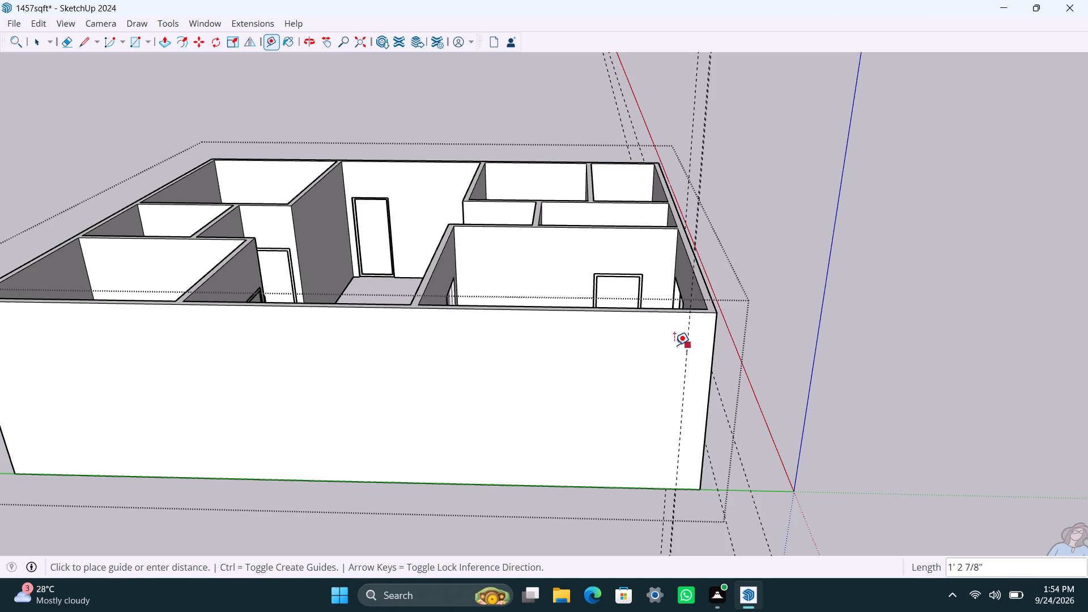
text(3')
key(Return)
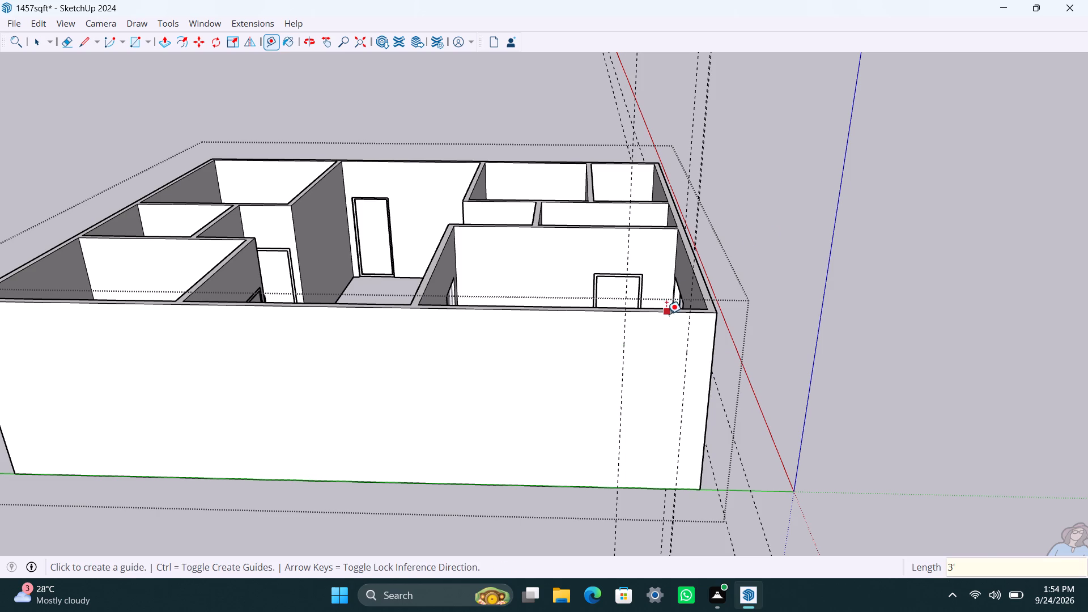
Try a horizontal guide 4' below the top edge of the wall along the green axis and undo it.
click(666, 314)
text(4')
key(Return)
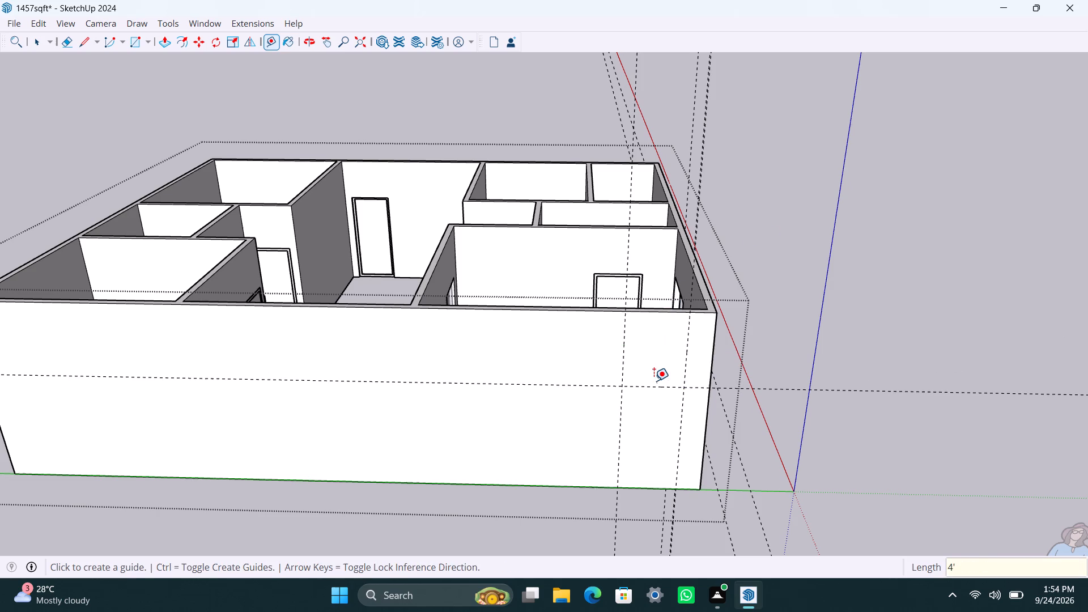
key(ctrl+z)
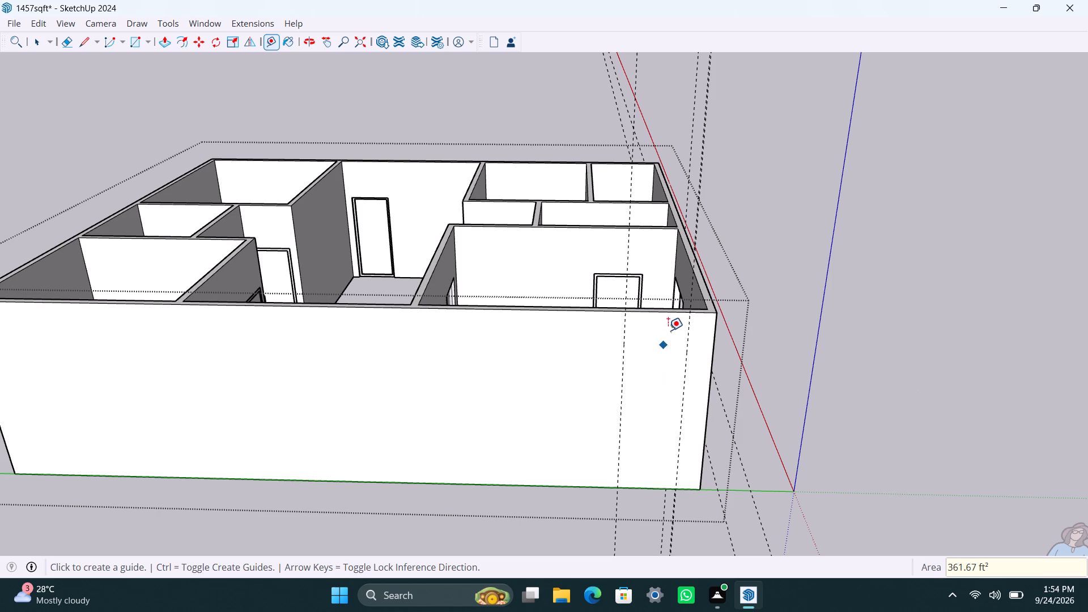
On the wall along the green axis, place a horizontal guide 3' below the top edge and another 4' below that guide.
drag(669, 309, 669, 329)
text(3')
key(Return)
click(669, 367)
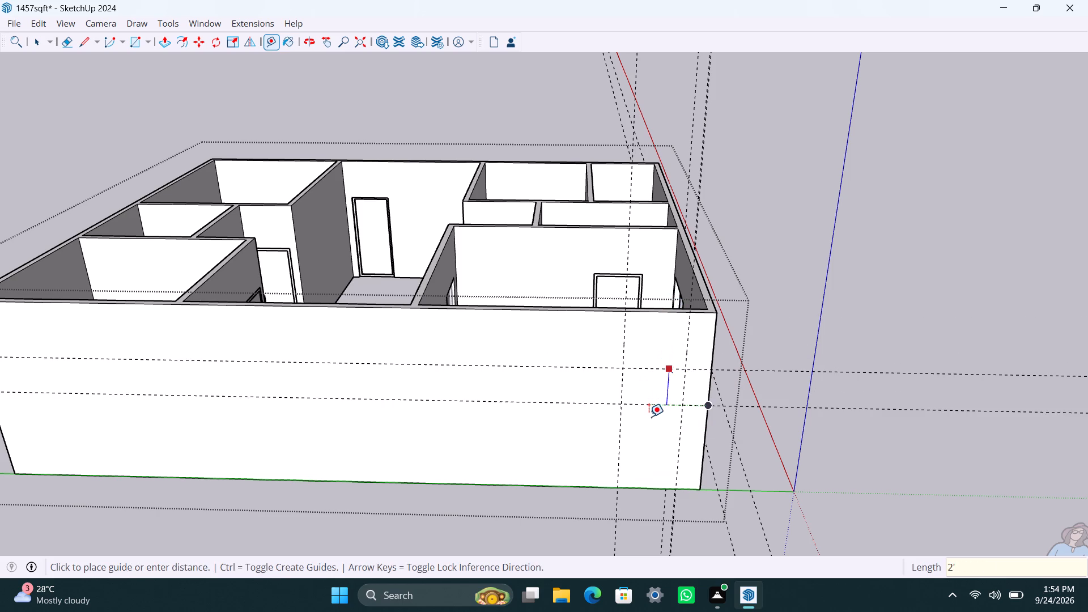
text(4')
key(Return)
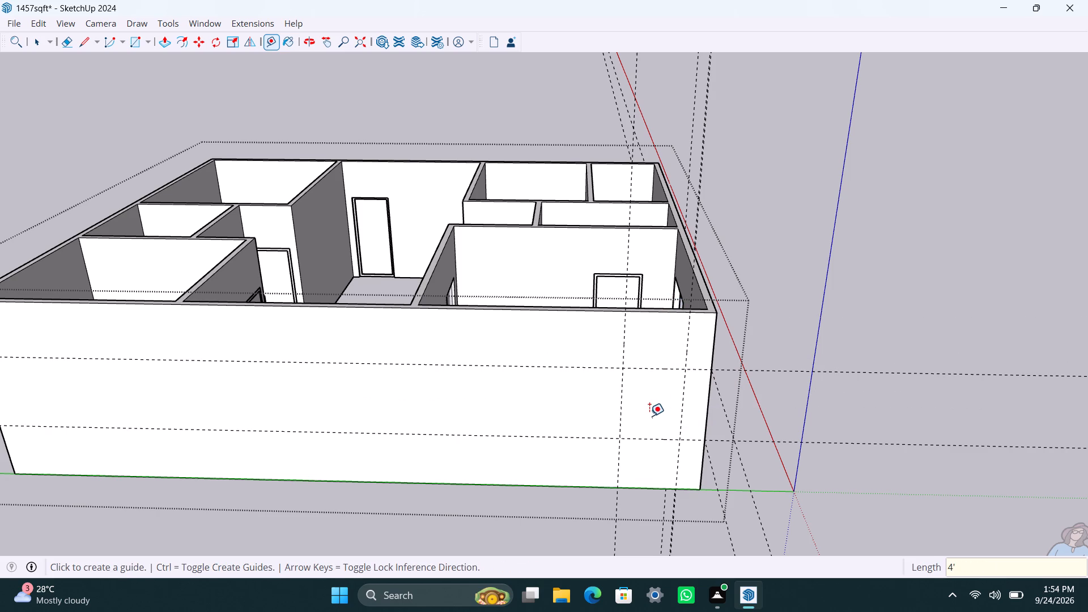
Draw a 3' wide by 4' high rectangle between the guide intersections on the wall along the green axis.
key(space)
key(r)
drag(622, 370, 632, 385)
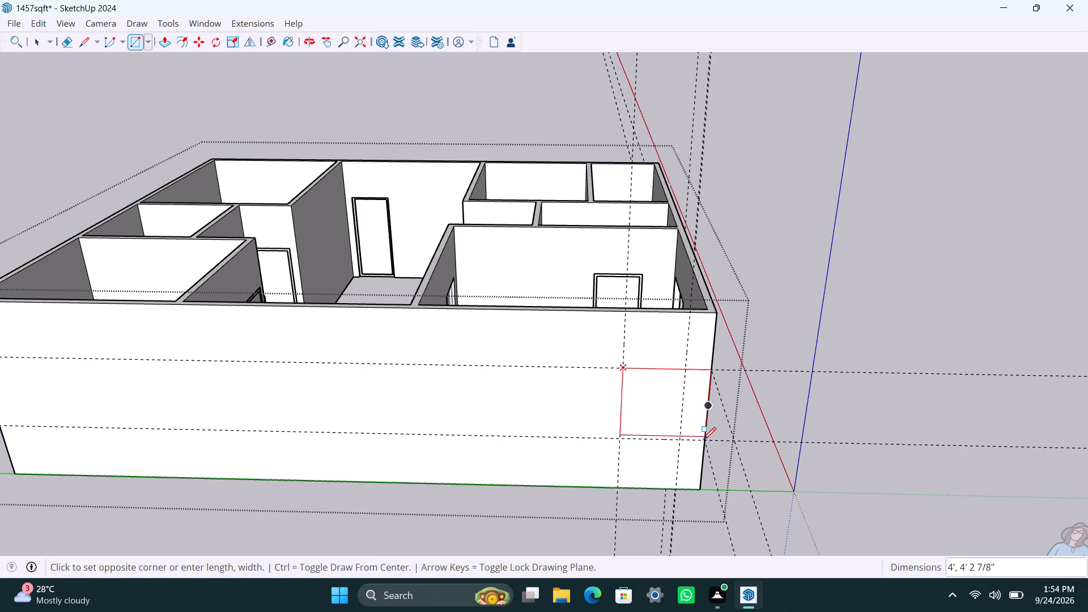
click(682, 437)
key(space)
Push the new rectangular face 4 1/2" through the wall to cut the opening, and save the model.
click(672, 430)
key(p)
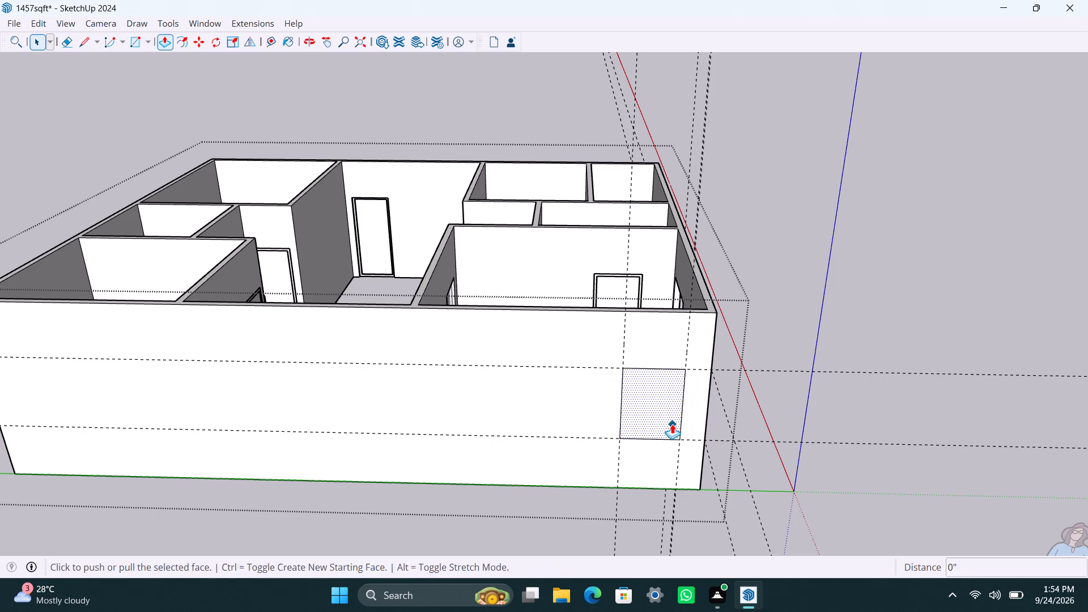
drag(672, 424, 661, 413)
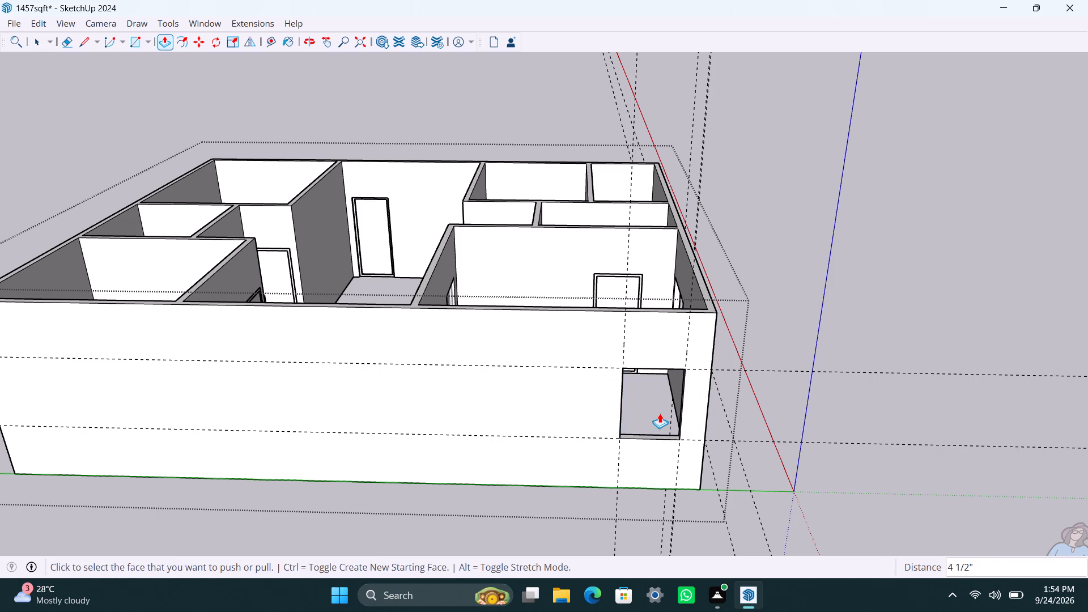
key(ctrl+s)
key(space)
On the wall along the green axis, place a vertical guide about 11' from the 3' opening's inner edge and another 5' beyond it.
scroll(770, 401, down, 4)
shift+middle_drag(680, 427, 743, 427)
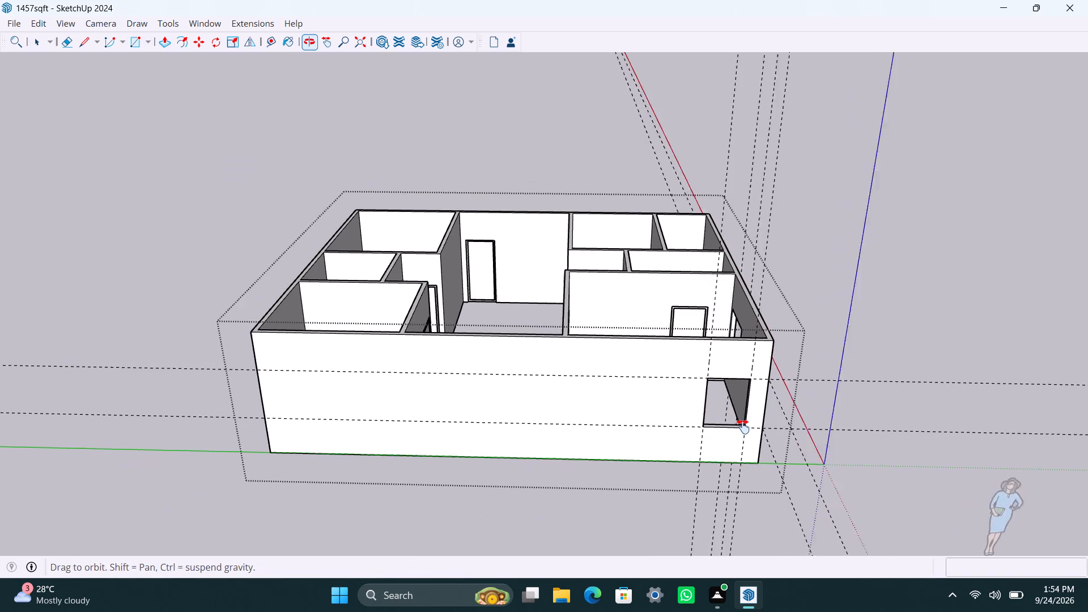
shift+middle_drag(743, 427, 772, 428)
scroll(604, 446, up, 1)
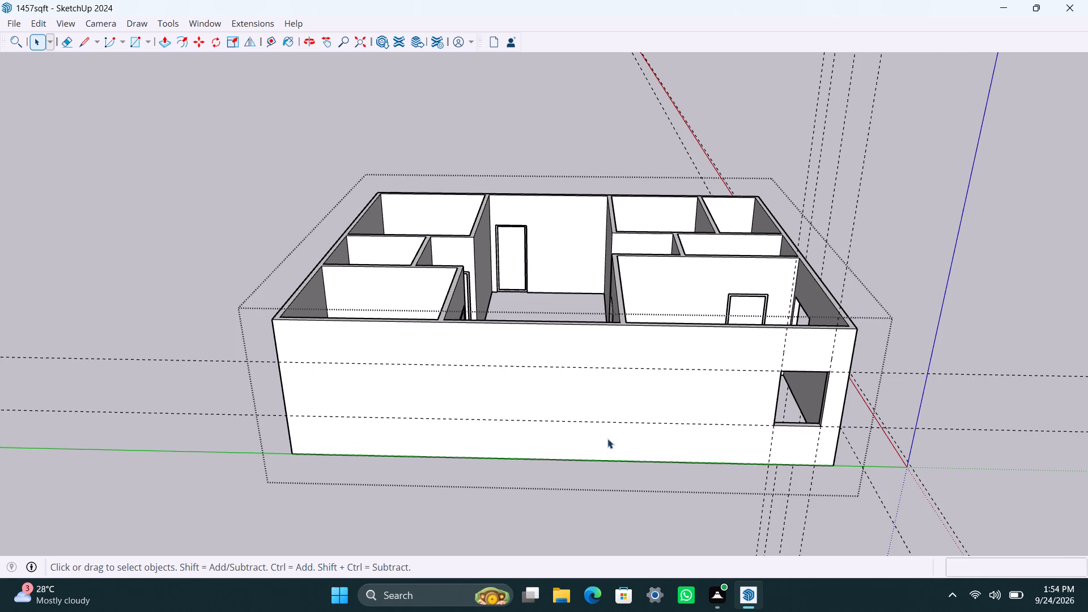
scroll(760, 402, up, 2)
key(t)
click(788, 351)
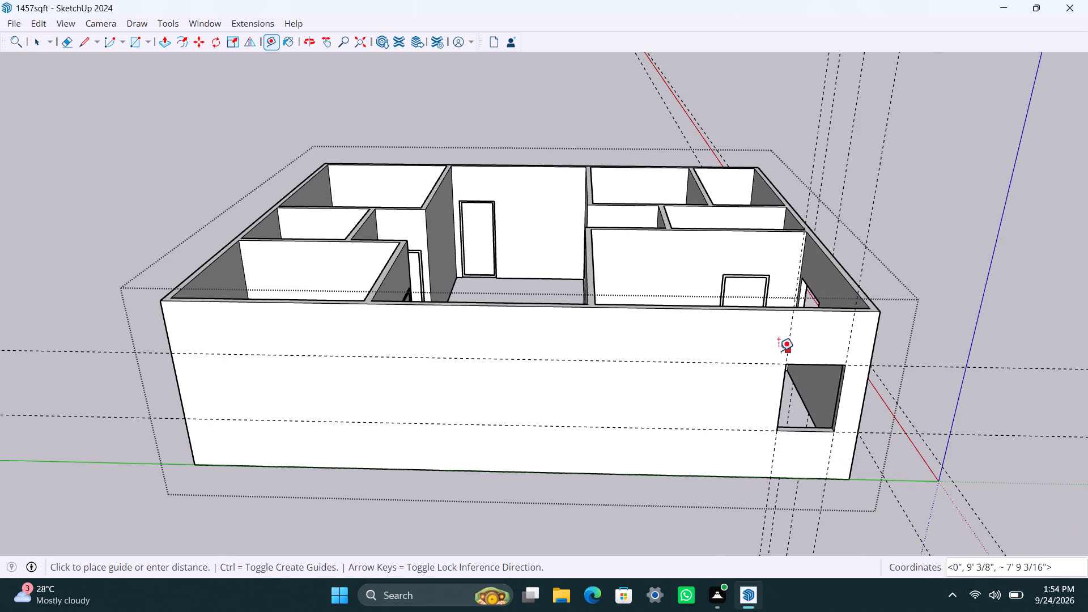
click(571, 330)
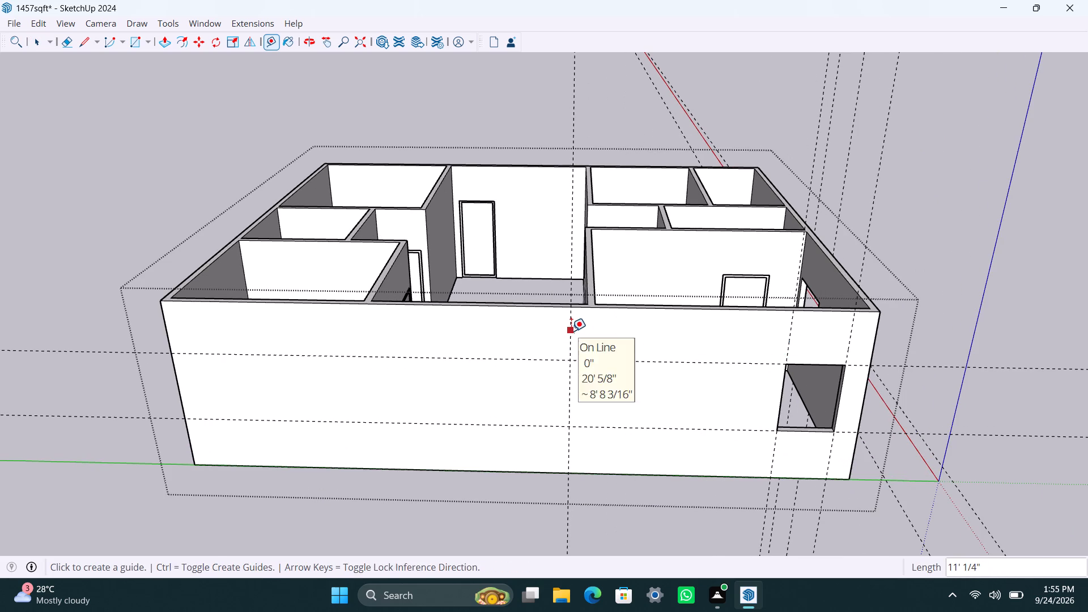
click(571, 331)
text(5')
key(Return)
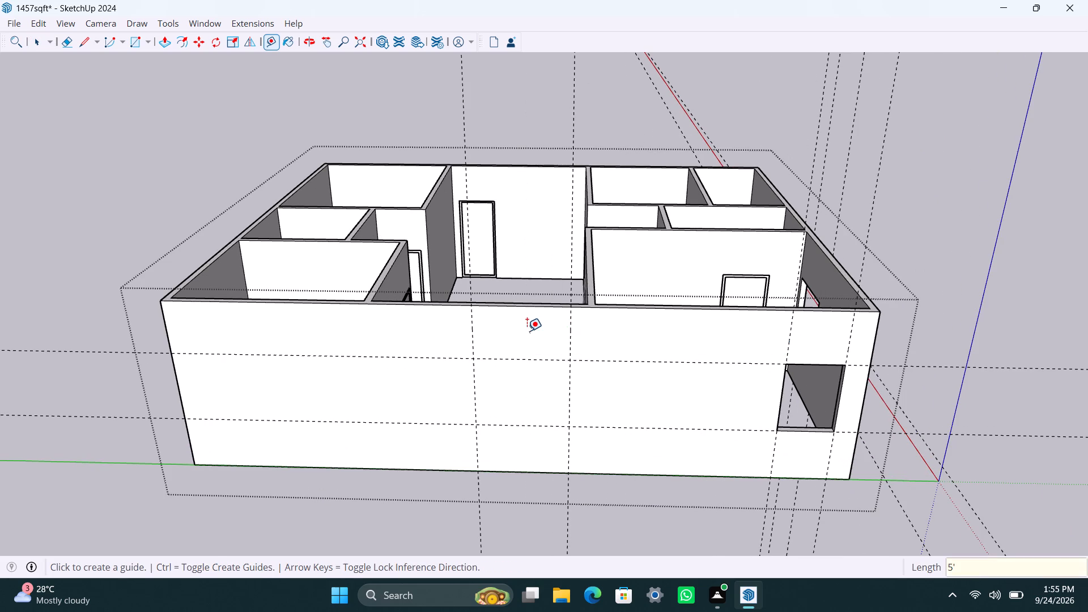
Draw a 5' wide by 4' high rectangle between the guide intersections at the middle of the wall along the green axis.
key(space)
key(r)
click(474, 359)
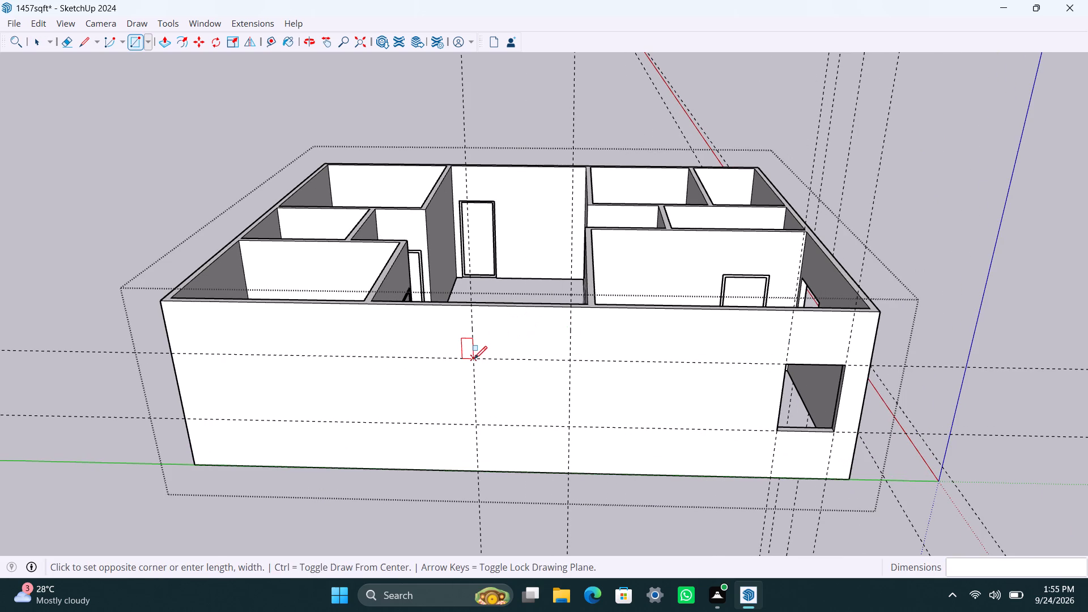
click(569, 429)
key(space)
Push the 5' wide rectangular face 4 1/2" through the wall to cut the opening, and save the model.
click(526, 407)
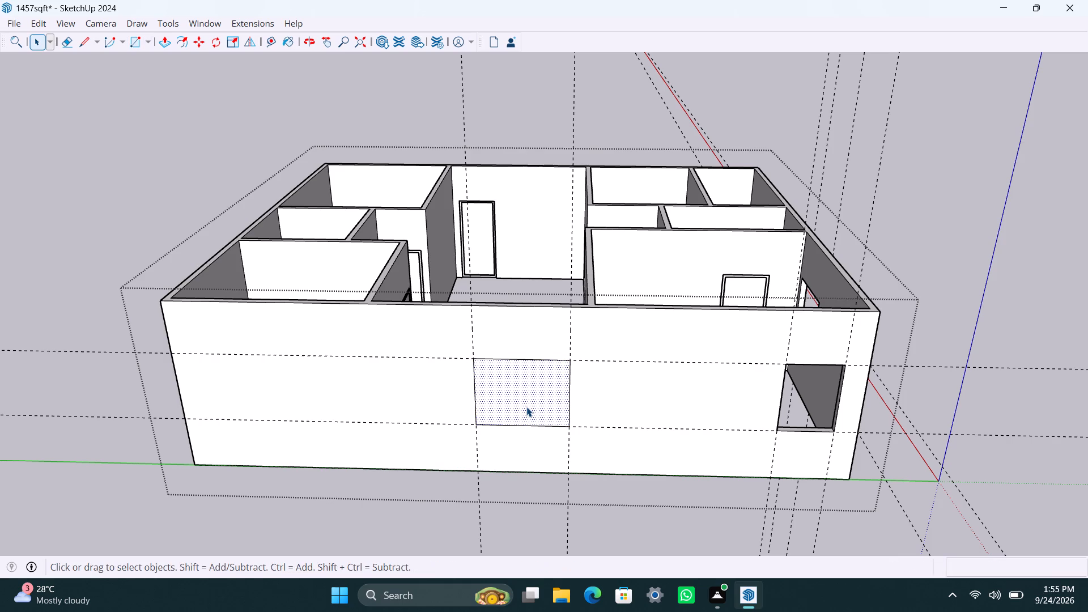
key(p)
drag(526, 406, 521, 384)
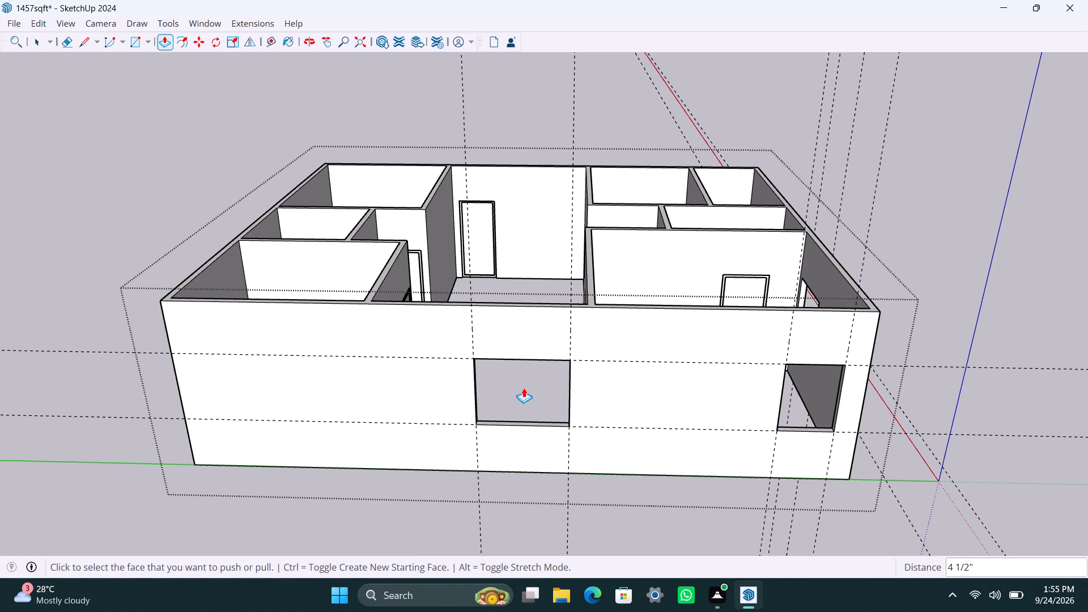
key(ctrl+s)
Place a vertical guide about 7' 6" past the 5' opening's far edge, toward the wall's blank end, and another 4' beyond it.
scroll(524, 396, down, 3)
shift+middle_drag(530, 398, 637, 418)
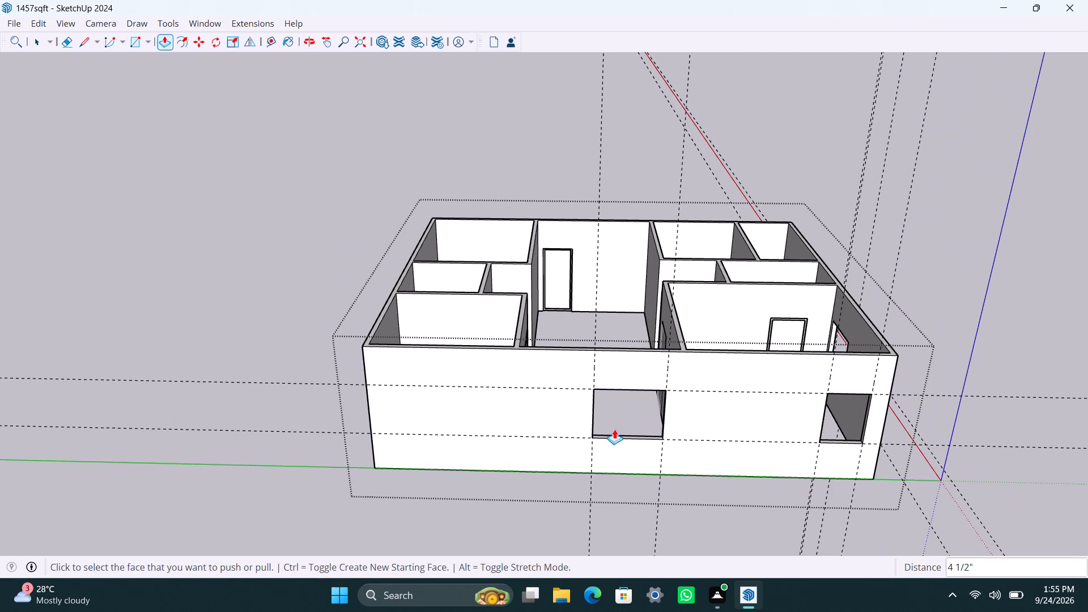
shift+middle_drag(564, 426, 599, 435)
key(t)
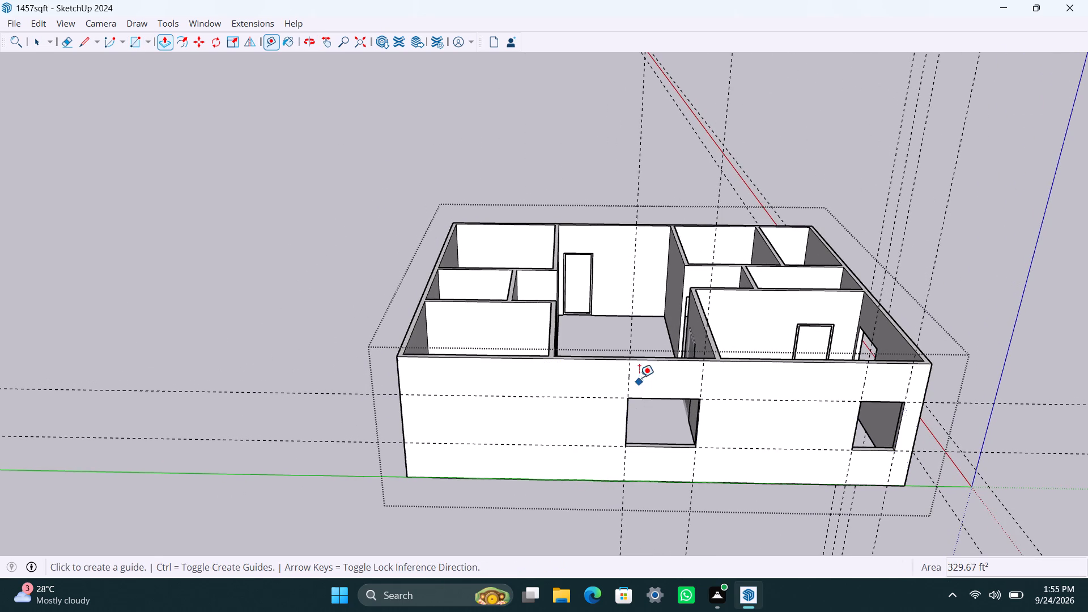
drag(632, 367, 627, 369)
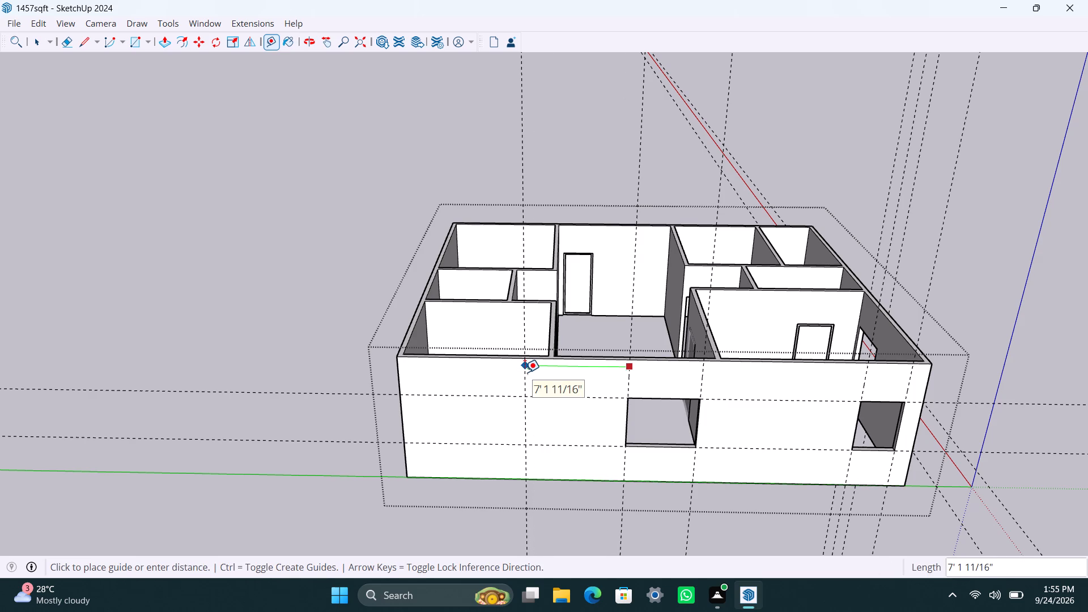
click(519, 373)
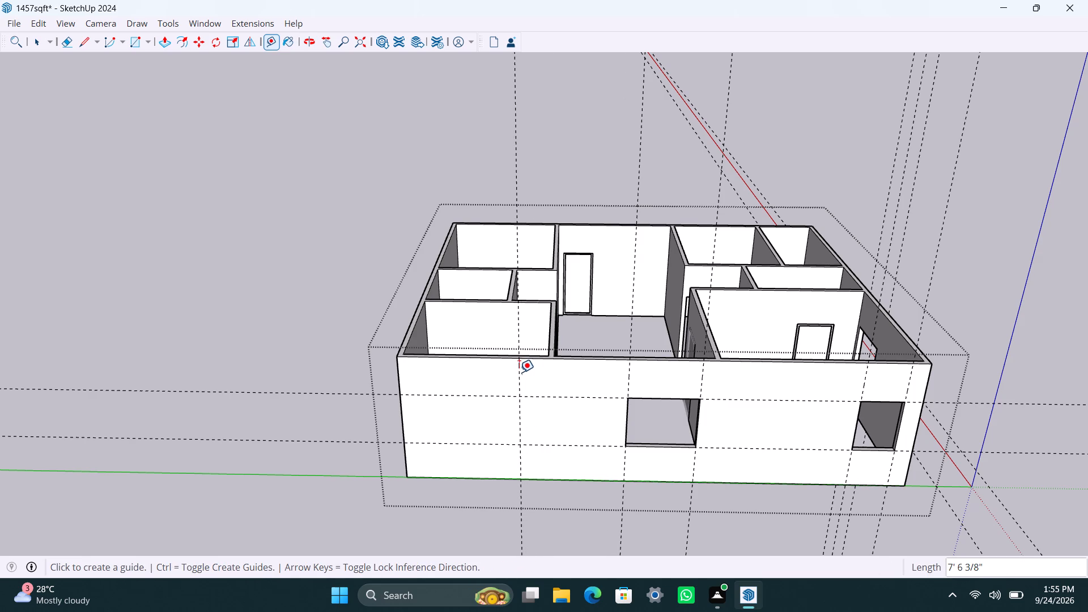
click(518, 371)
text(4')
key(Return)
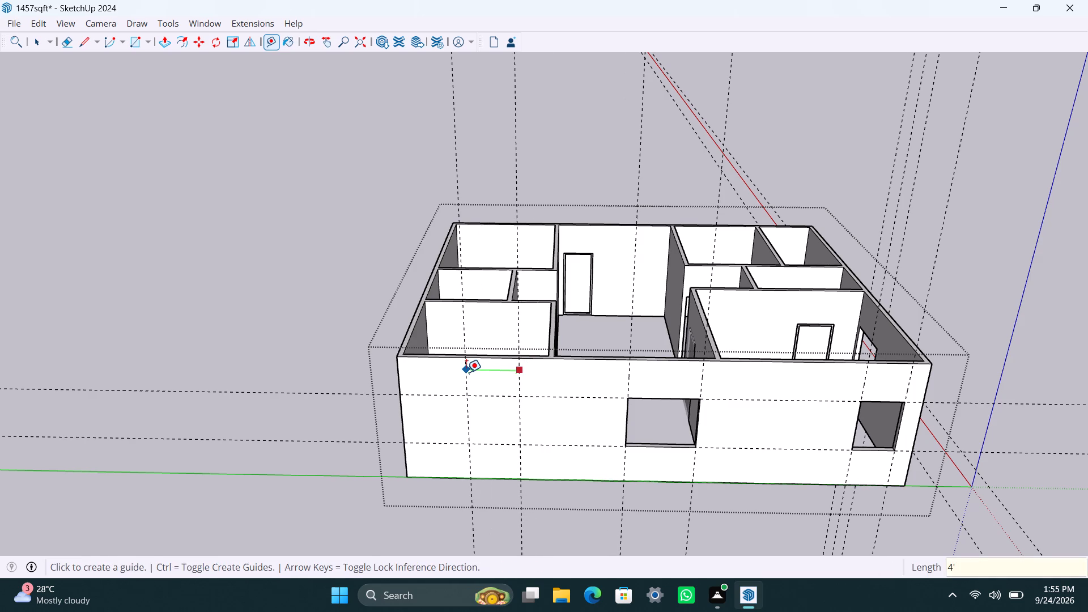
Draw a 4' by 4' rectangle between the guide intersections near the blank end of the wall along the green axis.
key(space)
key(r)
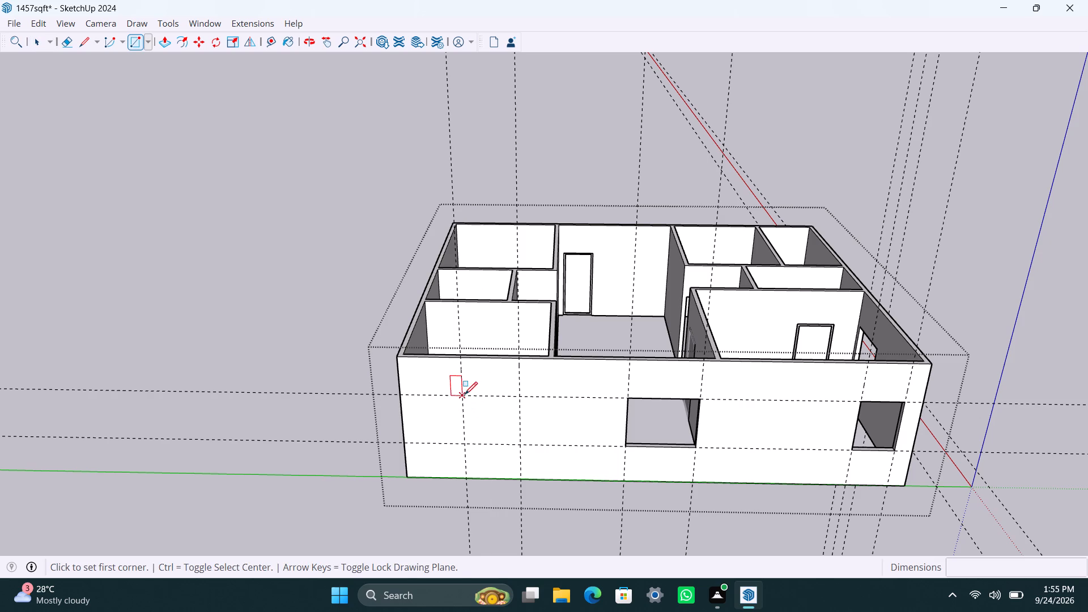
click(465, 394)
click(522, 447)
key(space)
Push the 4' square face through the wall thickness to cut the third opening along the green axis, and save the model.
click(507, 437)
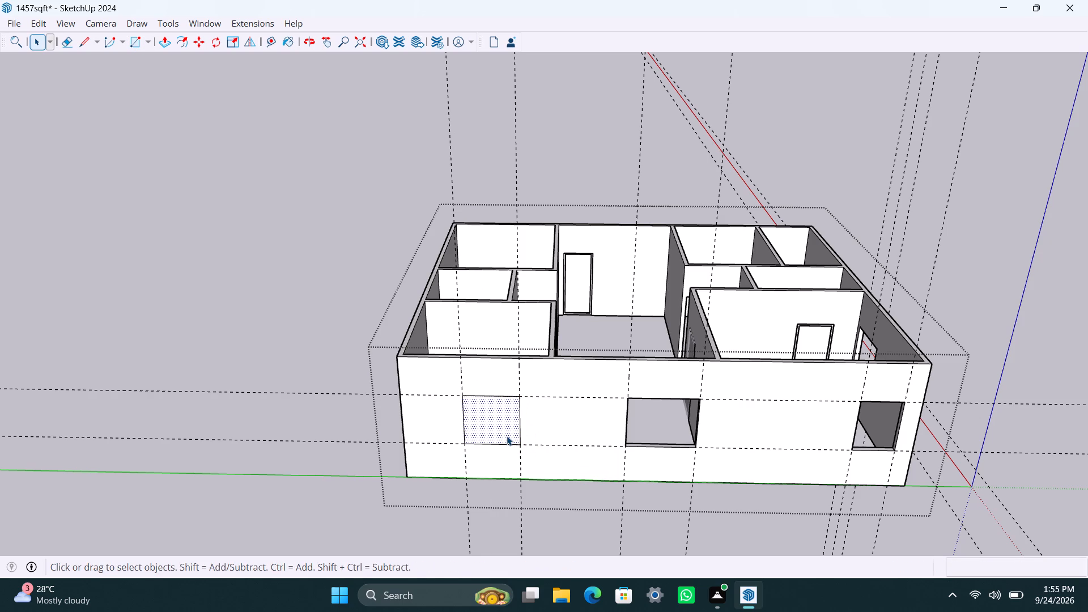
key(p)
drag(507, 435, 508, 419)
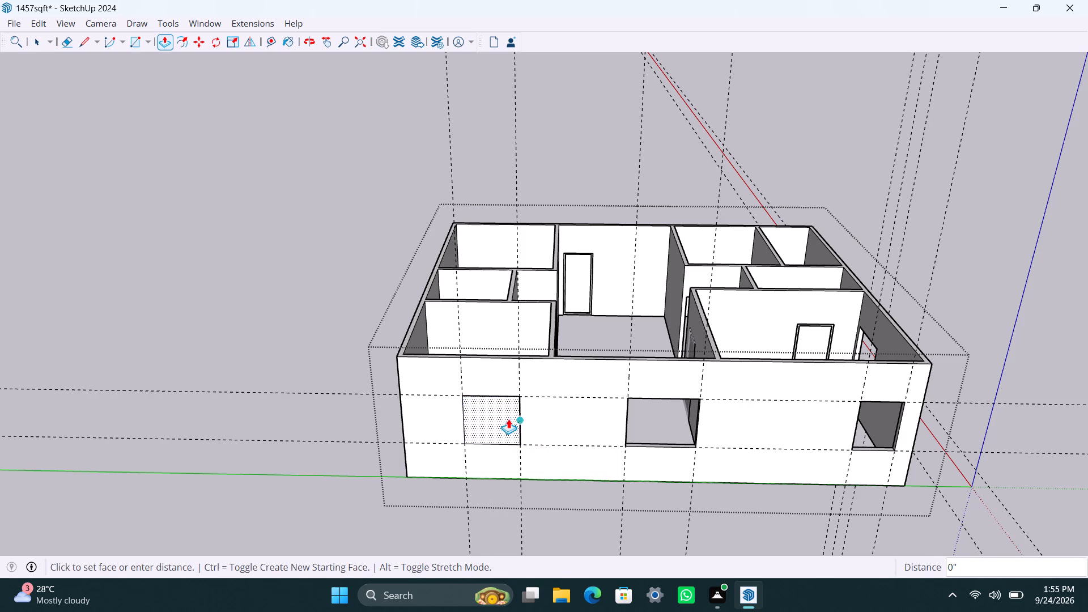
drag(508, 419, 497, 428)
key(space)
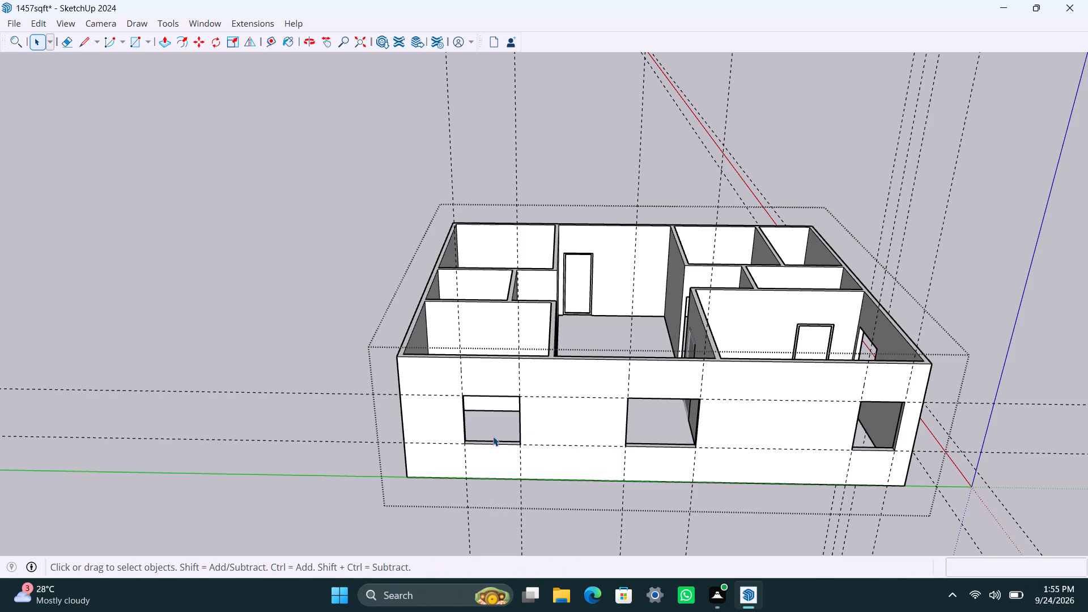
key(ctrl+s)
On the blank end wall parallel to the red axis, place a vertical guide about 9' from the green-axis corner and another 3' back toward it.
scroll(457, 437, down, 4)
middle_drag(423, 445, 775, 465)
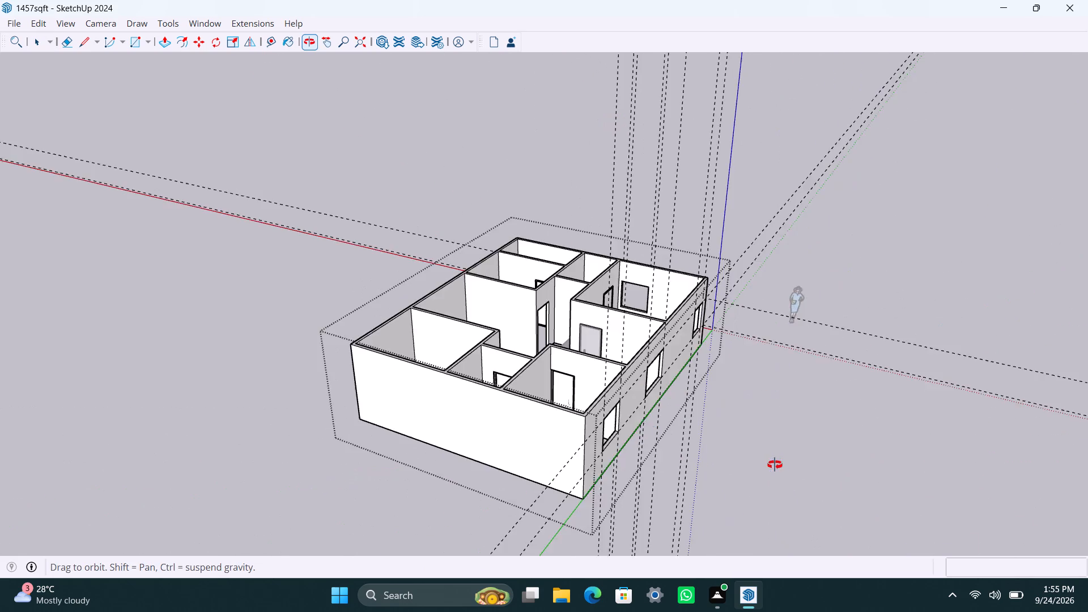
middle_drag(775, 465, 912, 456)
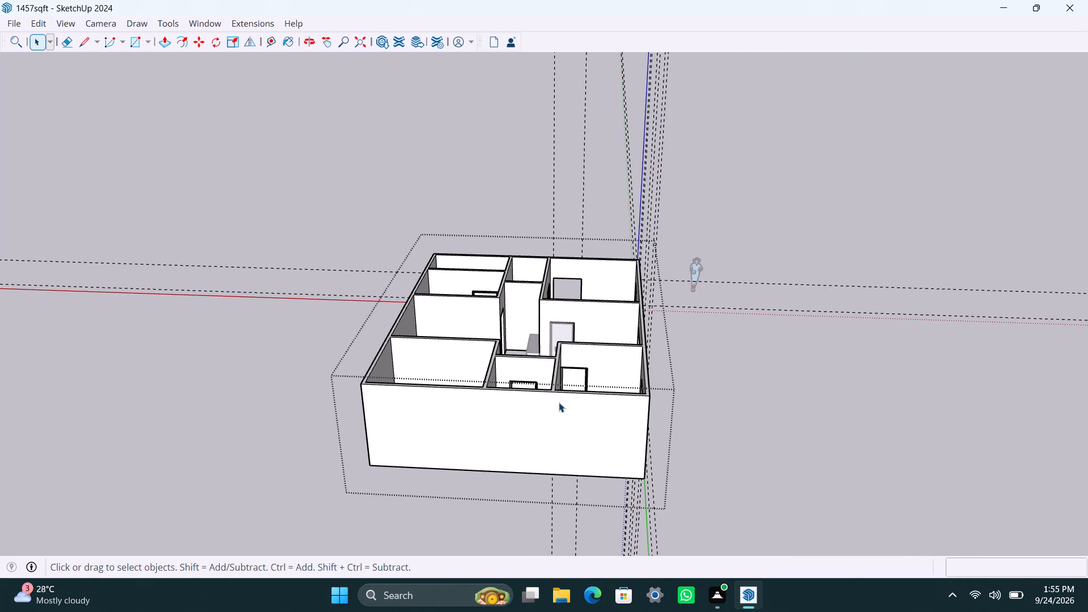
scroll(571, 449, up, 2)
middle_drag(589, 447, 600, 414)
scroll(660, 437, up, 3)
key(t)
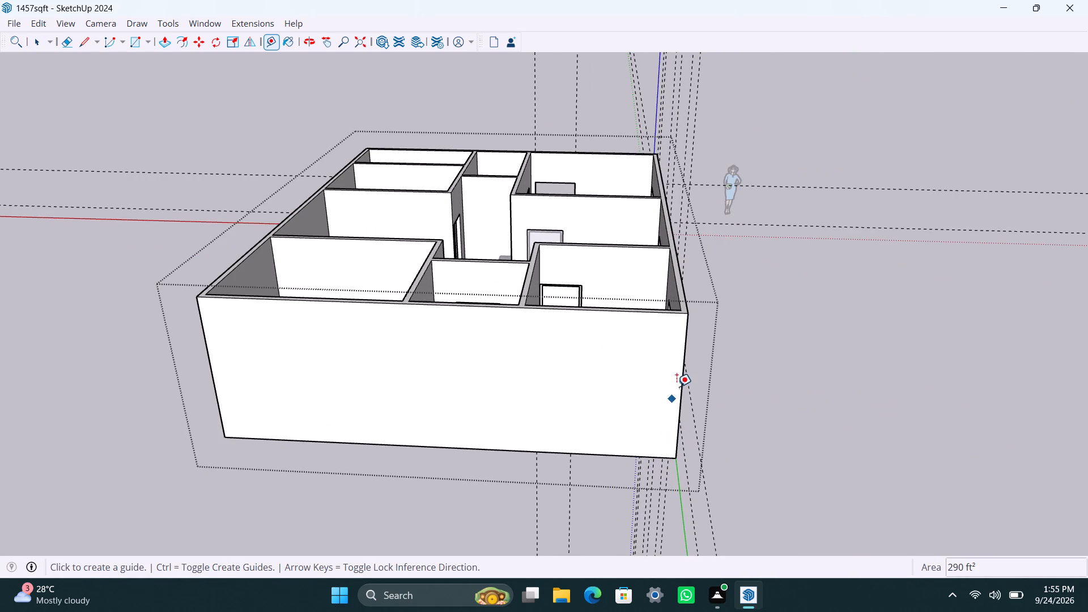
drag(682, 356, 559, 346)
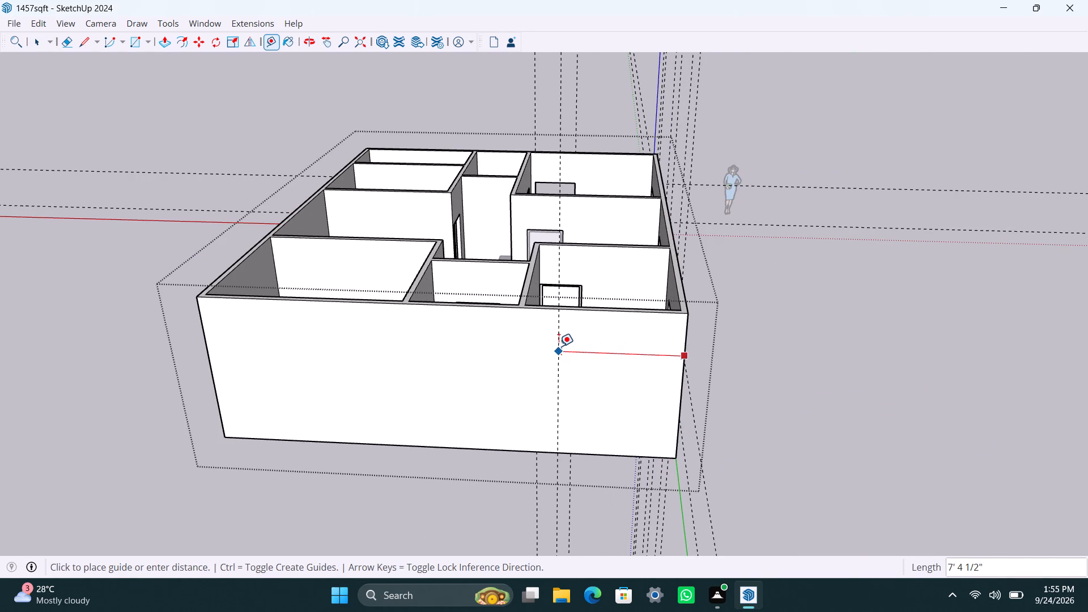
drag(559, 346, 534, 345)
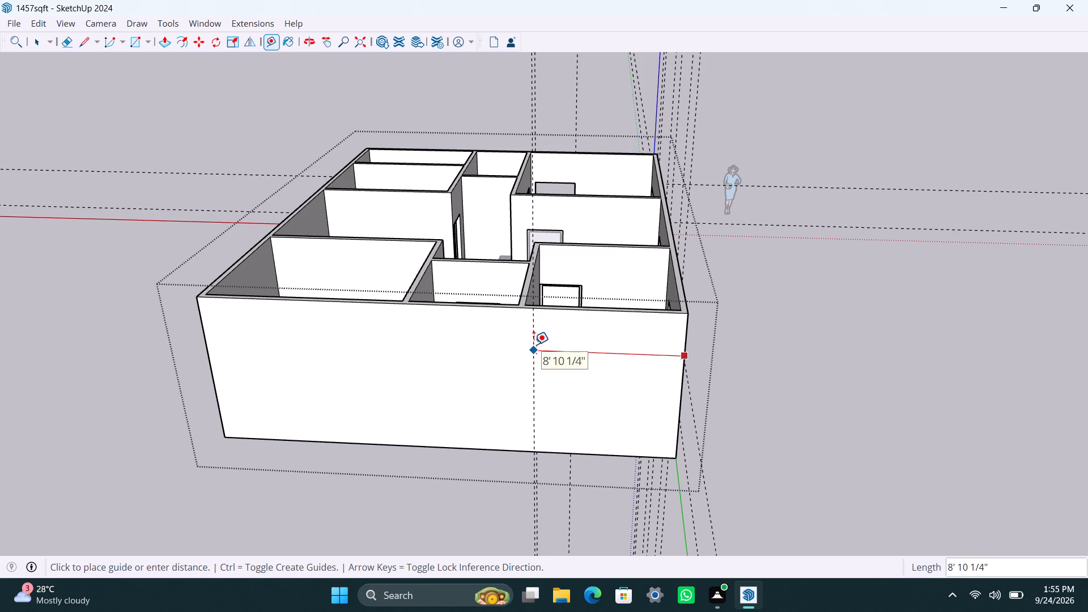
drag(534, 345, 530, 346)
drag(527, 343, 557, 351)
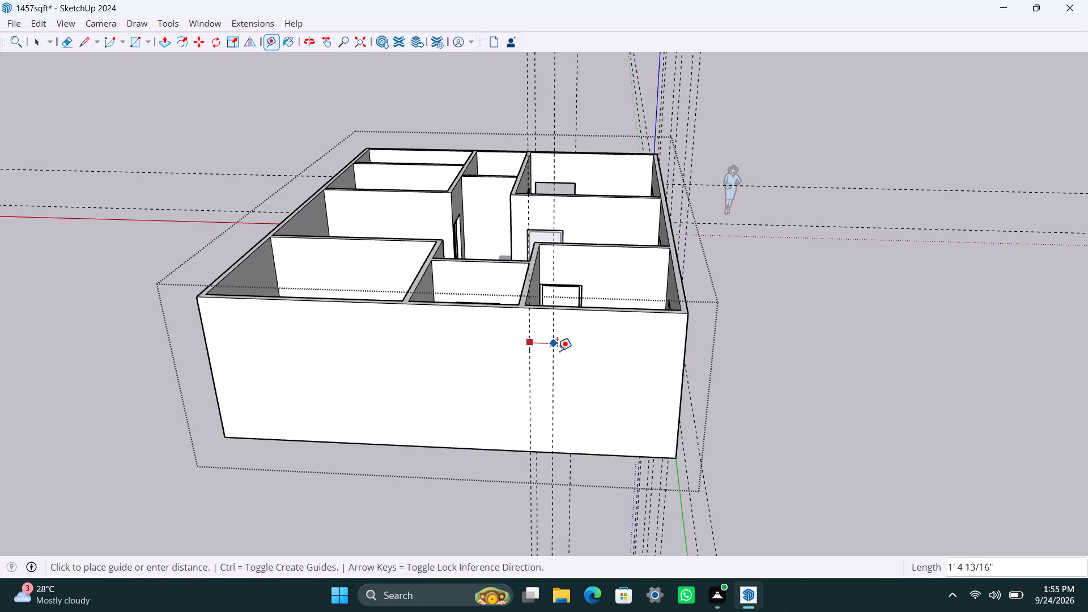
drag(557, 351, 562, 351)
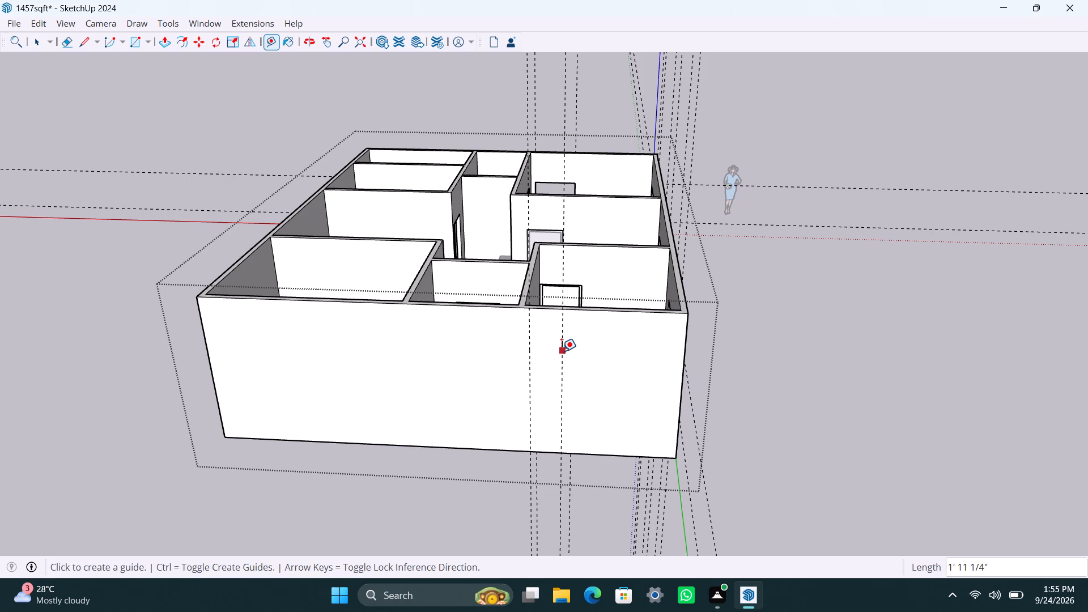
text(3')
key(Return)
On the blank end wall, place a horizontal guide 3' below the top edge and another 4' below that guide.
key(t)
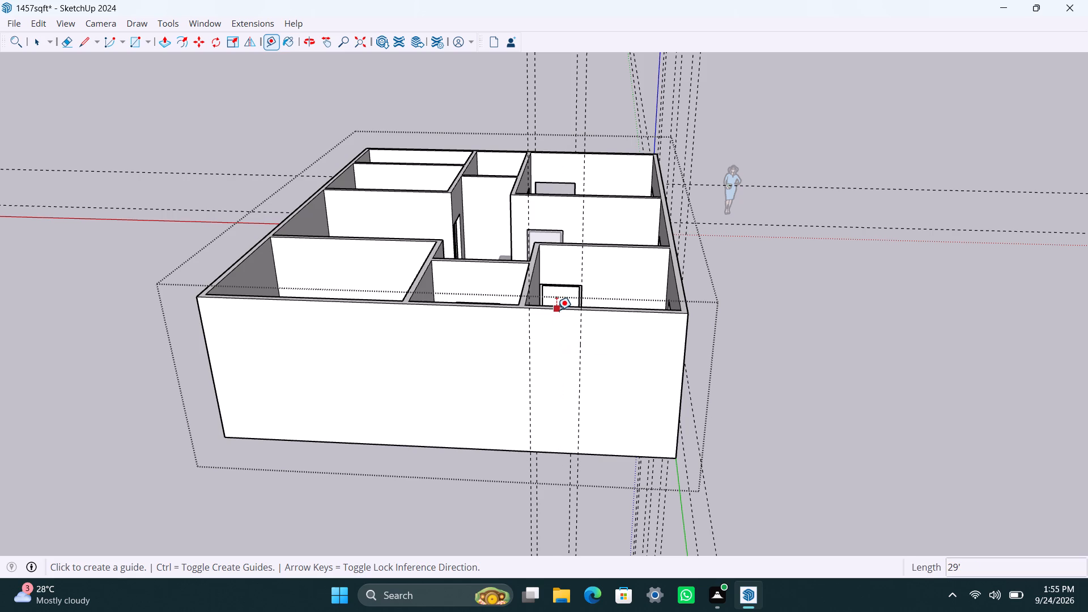
drag(556, 310, 553, 325)
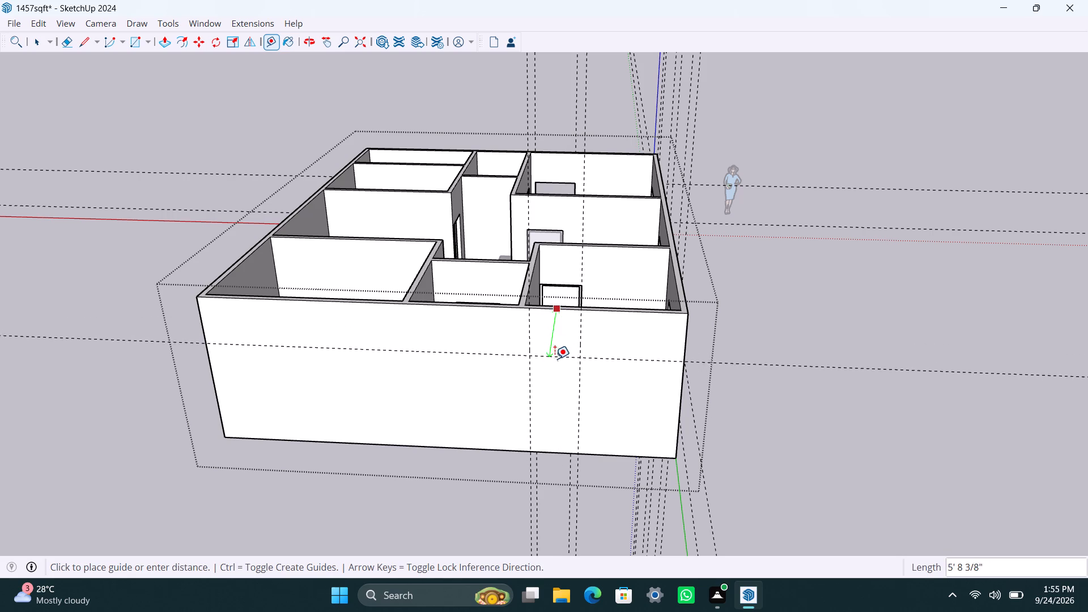
text(3')
key(Return)
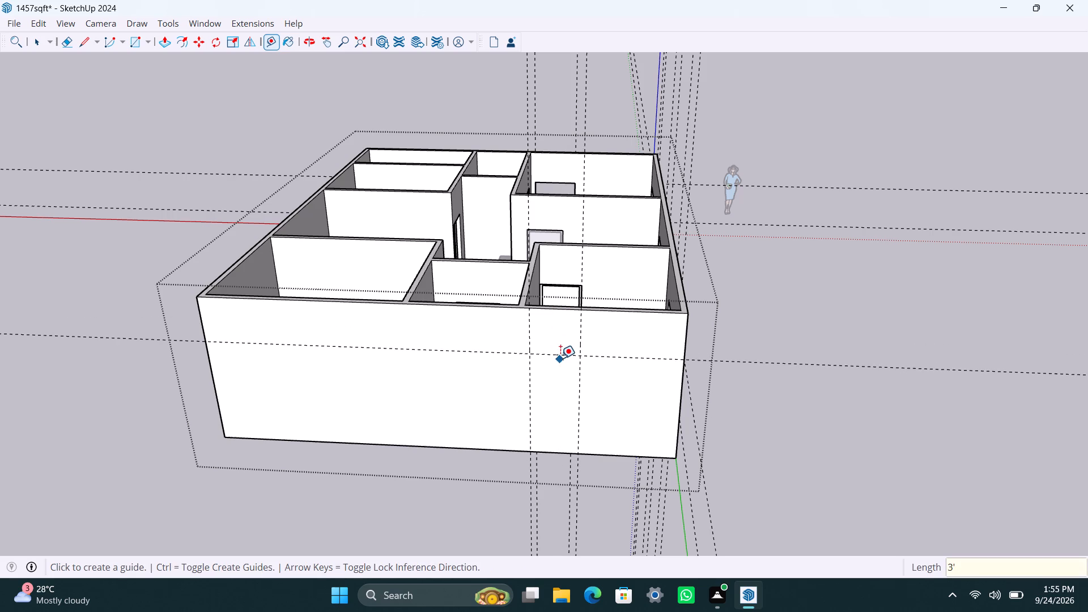
drag(560, 358, 560, 365)
text(4')
key(Return)
Draw a 3' wide by 4' high rectangle between the guide intersections on the end wall.
key(r)
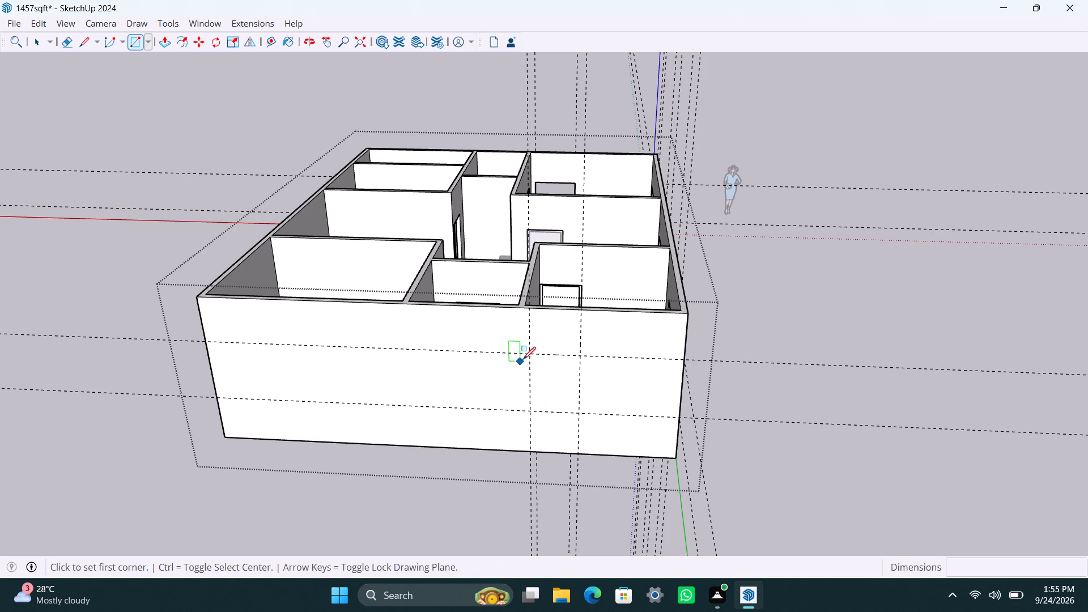
click(528, 352)
click(581, 410)
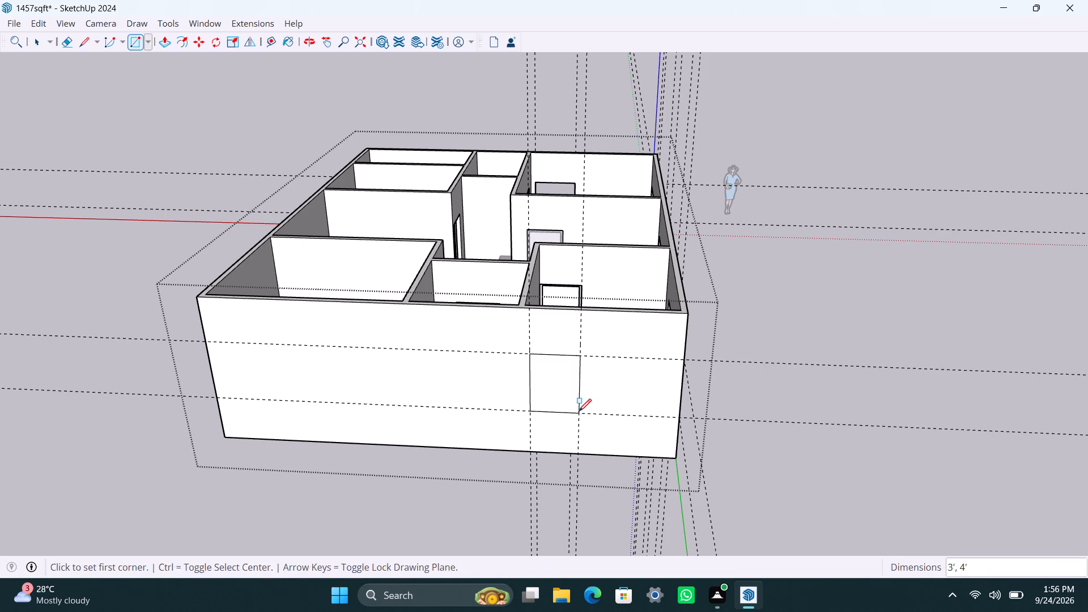
key(space)
Push the new rectangular face through the end wall to cut the opening, and save the model.
click(572, 401)
key(p)
drag(571, 397, 559, 386)
key(ctrl+s)
key(space)
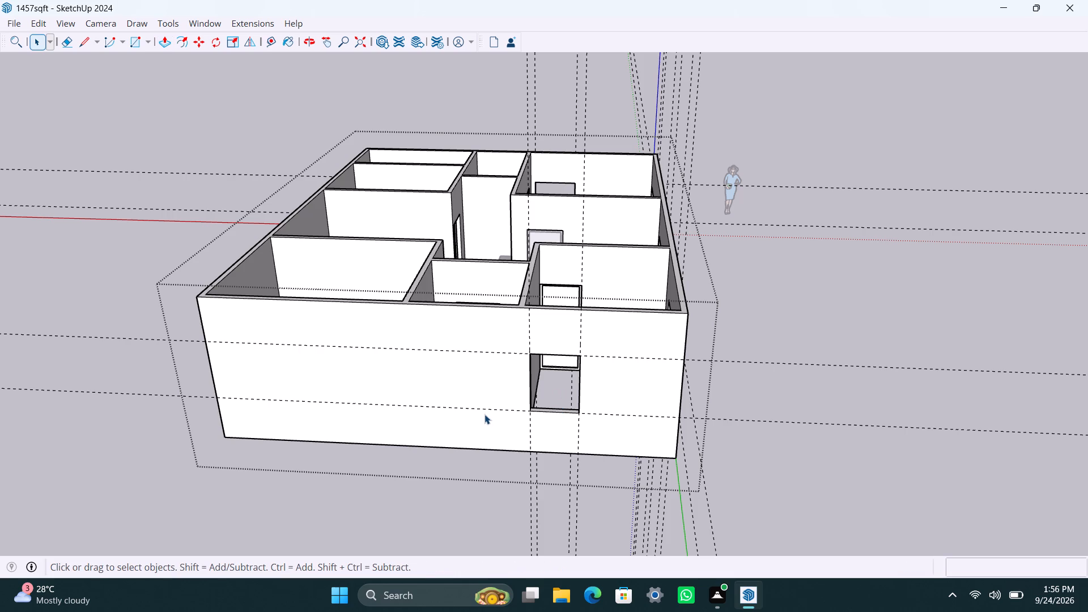
On the end wall, place a vertical guide a short distance past the opening's inner edge and another 2' beyond it, away from the opening.
scroll(484, 414, down, 2)
shift+middle_drag(490, 416, 575, 431)
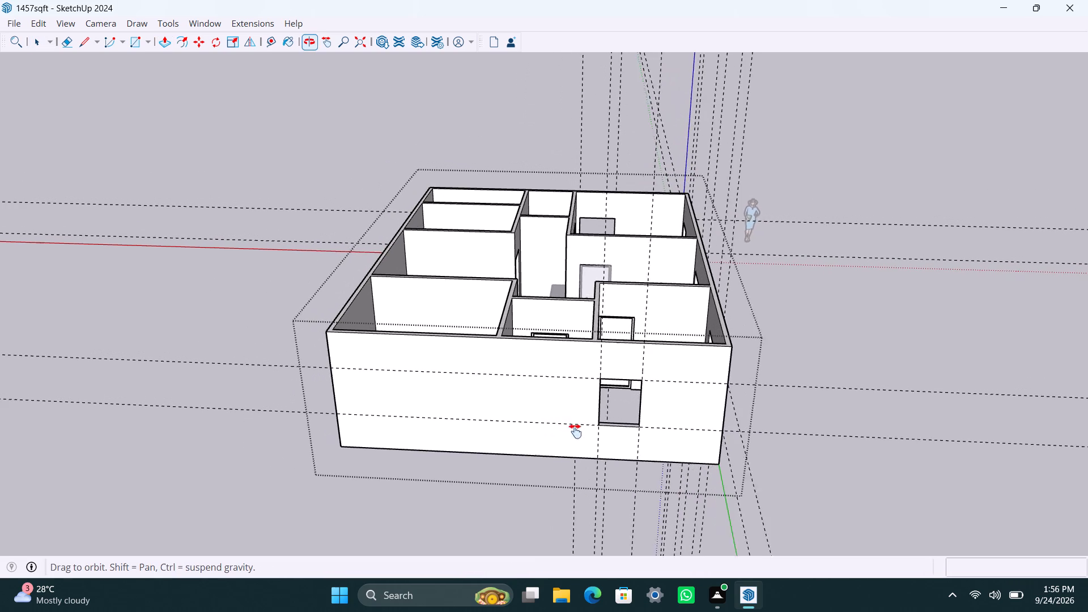
shift+middle_drag(575, 431, 576, 431)
scroll(550, 407, up, 1)
key(t)
click(619, 357)
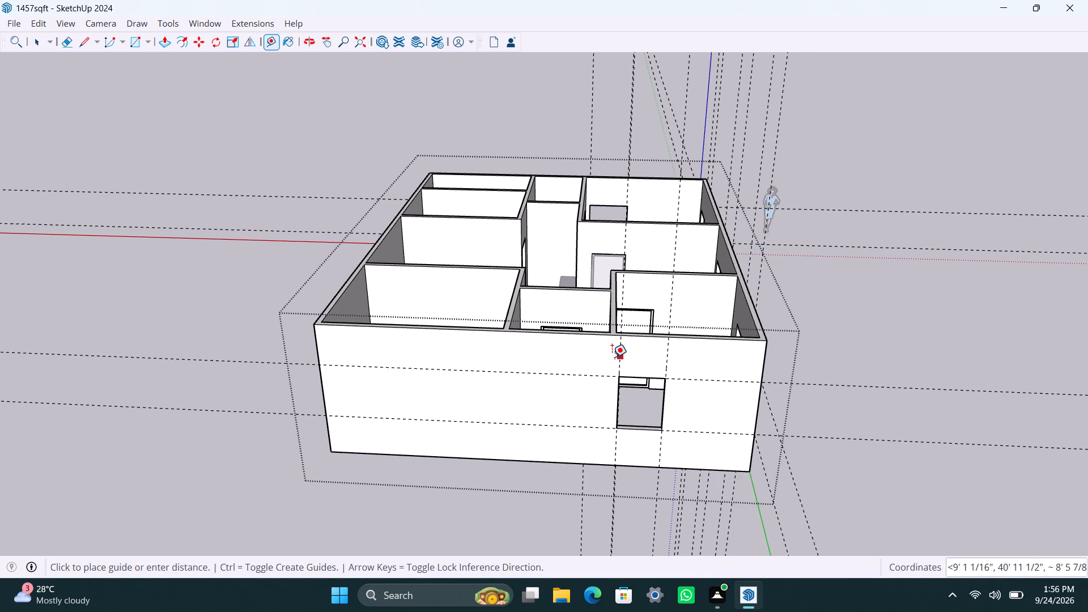
click(582, 354)
click(581, 353)
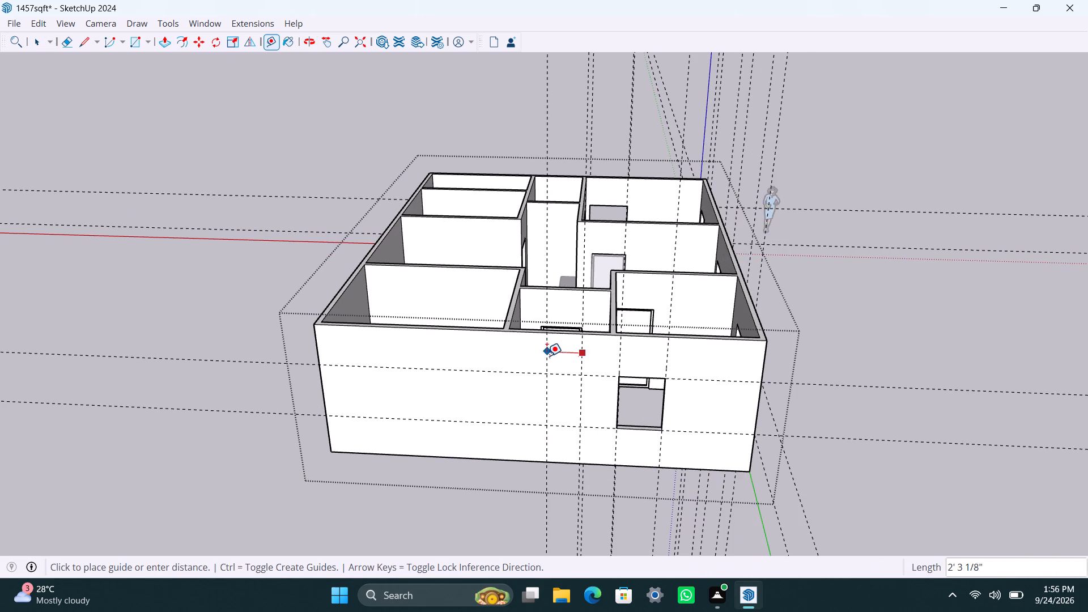
text(2')
key(Return)
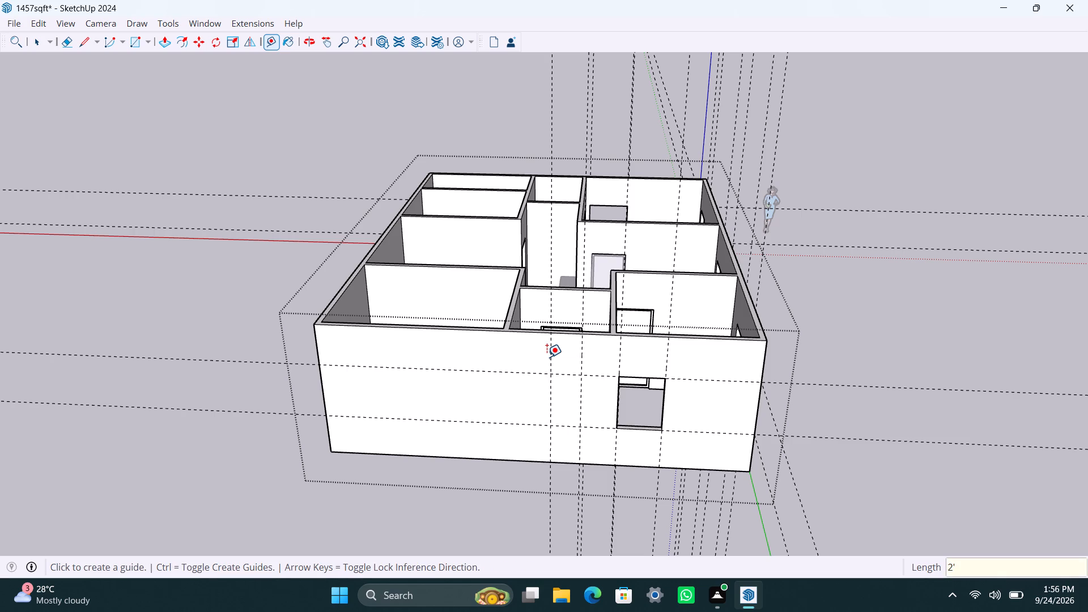
On the end wall, place a horizontal guide 2' below the upper horizontal guide.
click(573, 375)
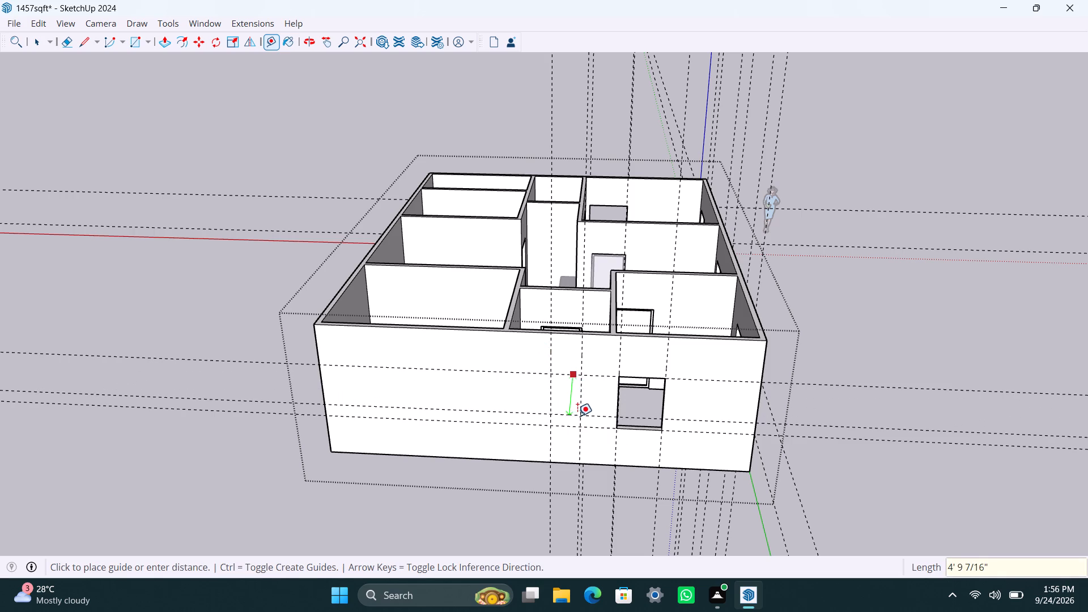
text(2')
key(Return)
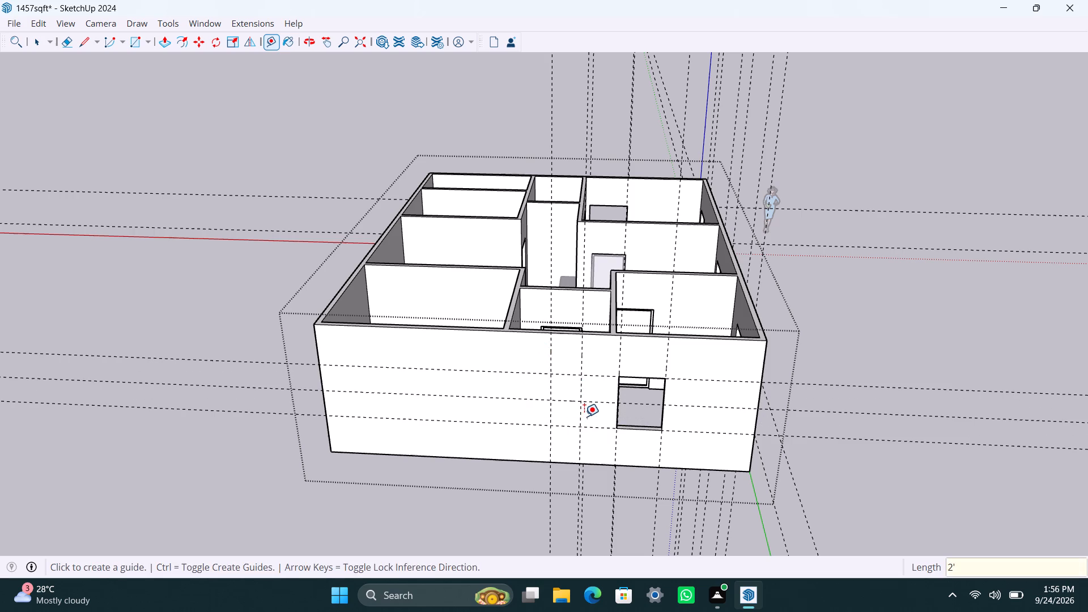
Draw a 2' by 2' rectangle between the two new vertical guides, from the upper horizontal guide down to the middle one.
key(space)
scroll(557, 423, up, 2)
key(r)
click(550, 363)
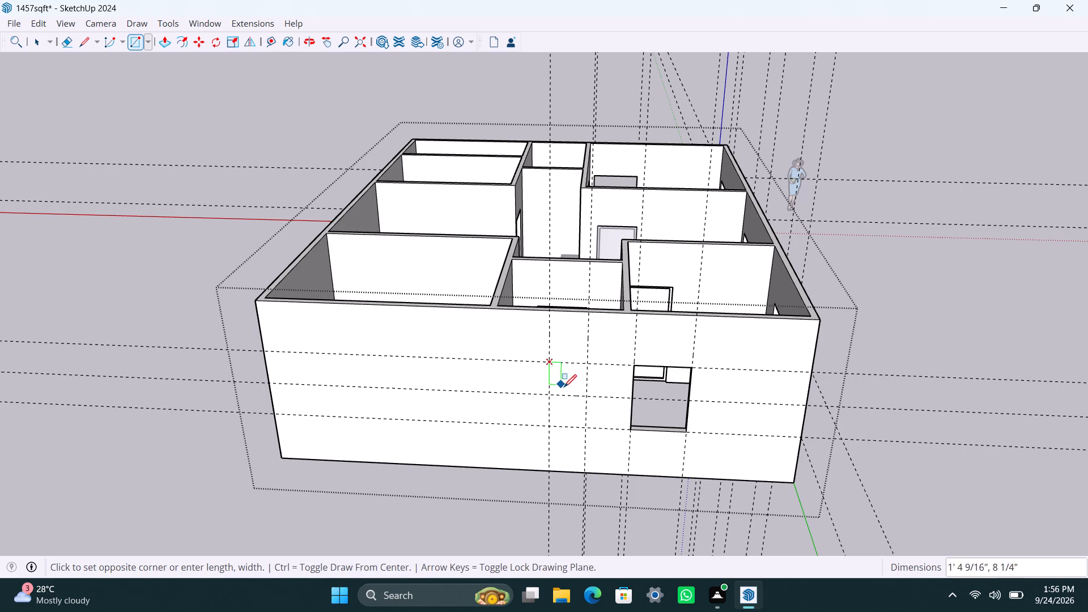
click(588, 398)
Push the small square face through the end wall to cut the opening.
key(space)
click(579, 385)
key(p)
drag(579, 385, 580, 376)
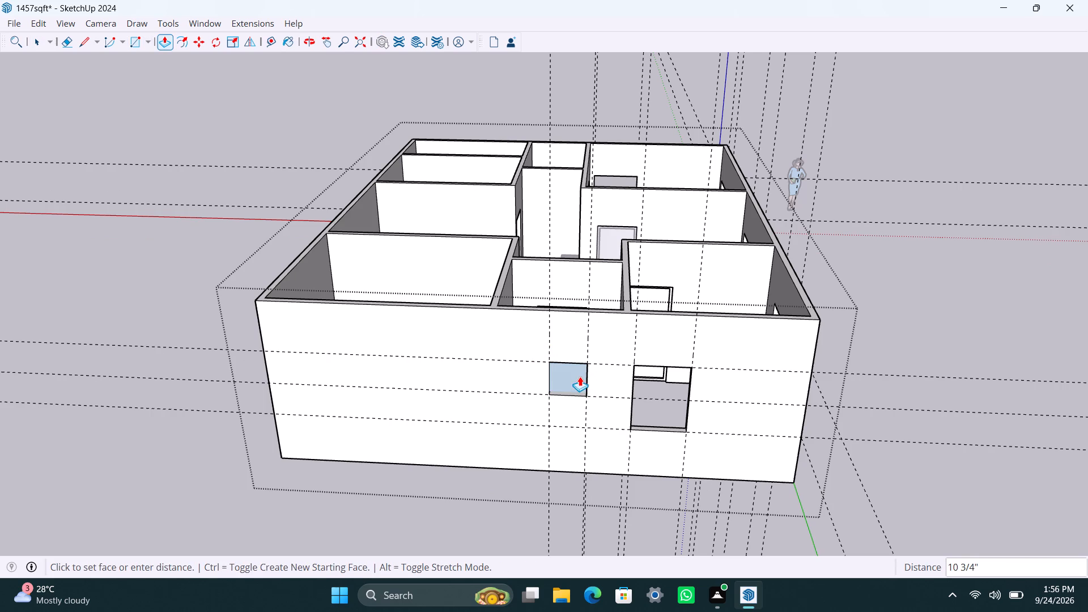
drag(580, 376, 571, 379)
key(space)
On the same end wall, place a vertical guide several feet past the small opening, over the blank part of the wall.
scroll(499, 421, down, 2)
shift+middle_drag(527, 427, 573, 418)
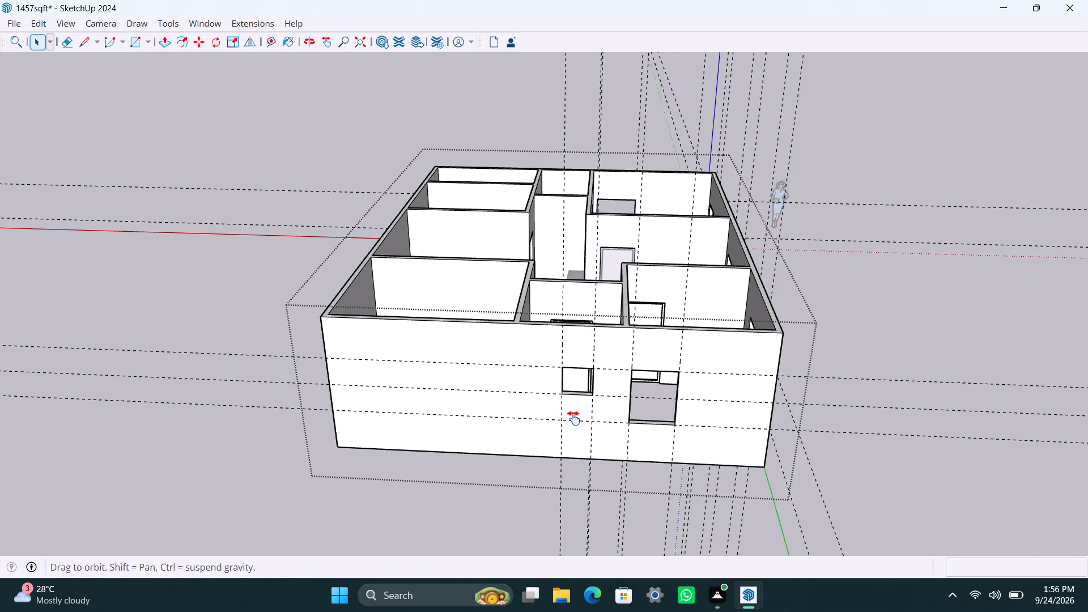
shift+middle_drag(573, 418, 574, 418)
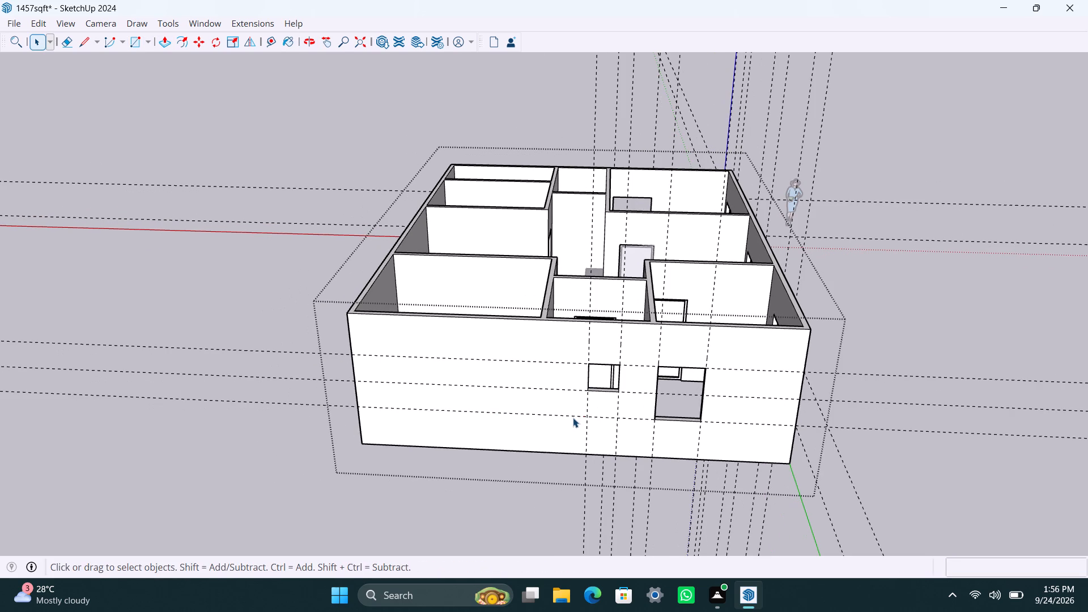
scroll(551, 404, up, 2)
middle_drag(543, 409, 597, 416)
key(t)
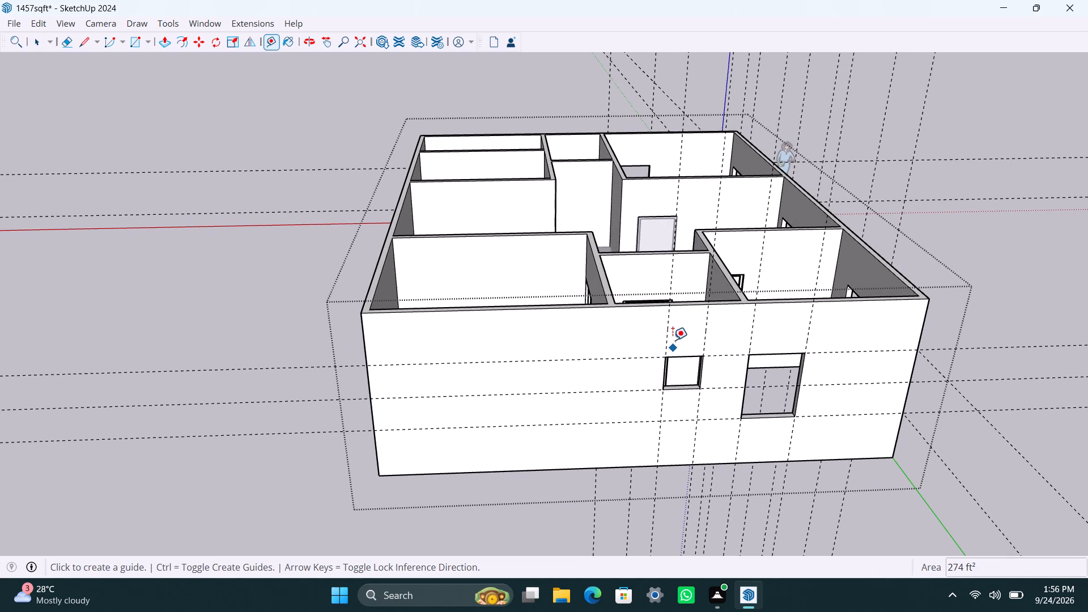
click(669, 333)
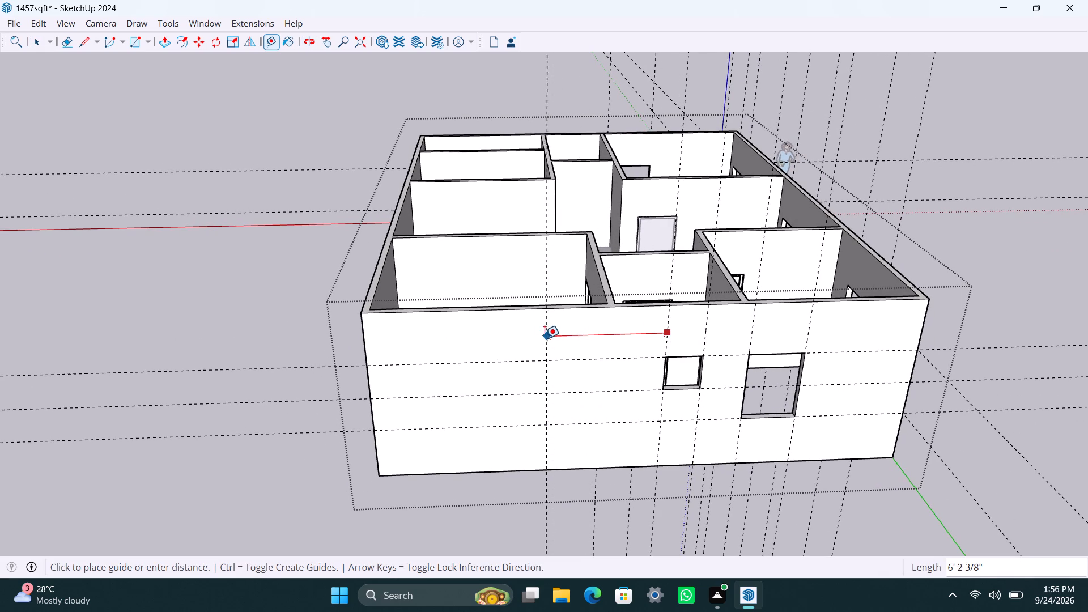
click(536, 337)
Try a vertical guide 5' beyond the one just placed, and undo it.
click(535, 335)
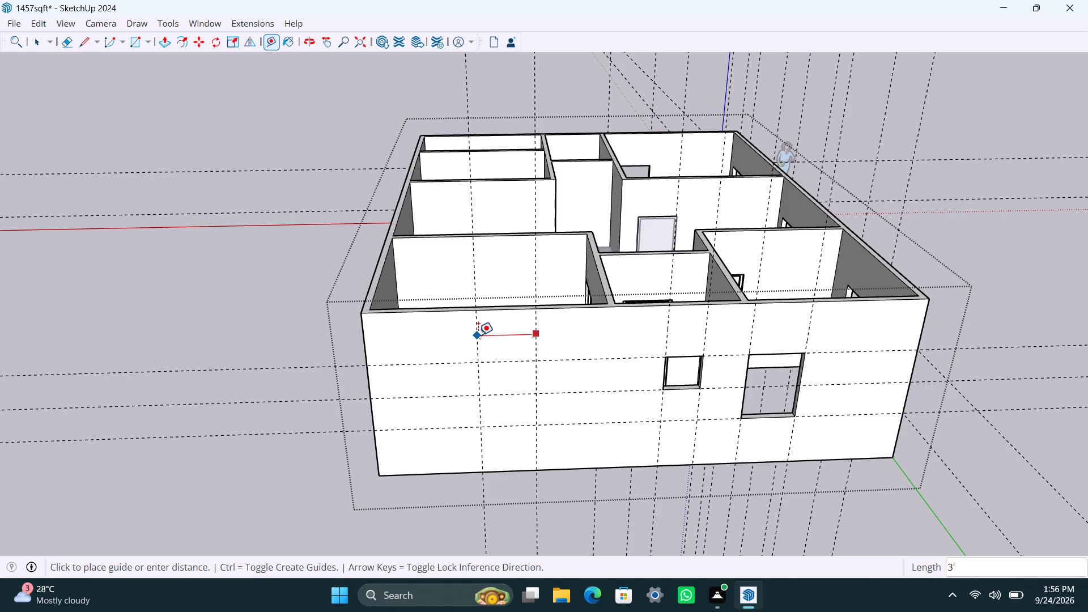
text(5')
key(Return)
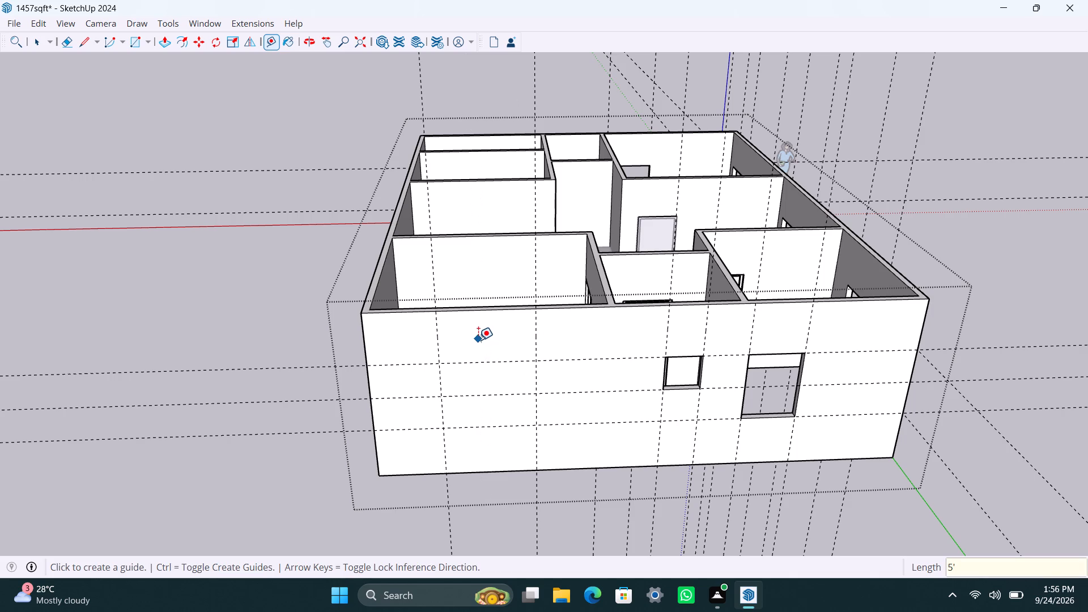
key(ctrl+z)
Place a vertical guide 4' beyond the last vertical guide, toward the wall's blank end.
drag(538, 325, 520, 332)
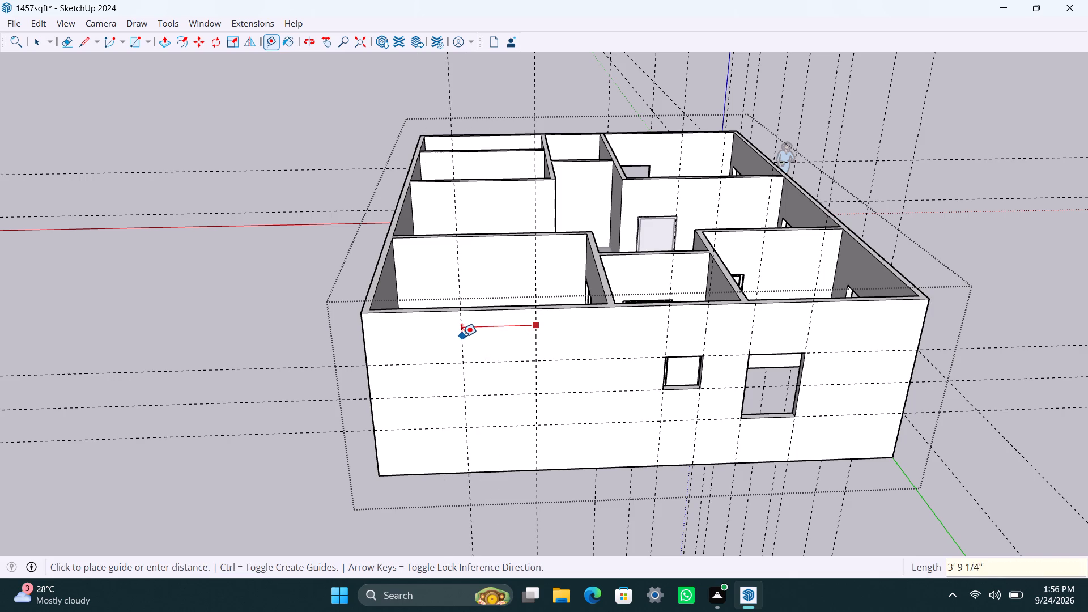
text(4')
key(Return)
Draw a 4' by 4' rectangle between these two vertical guides, from the upper to the lowest horizontal guide.
key(r)
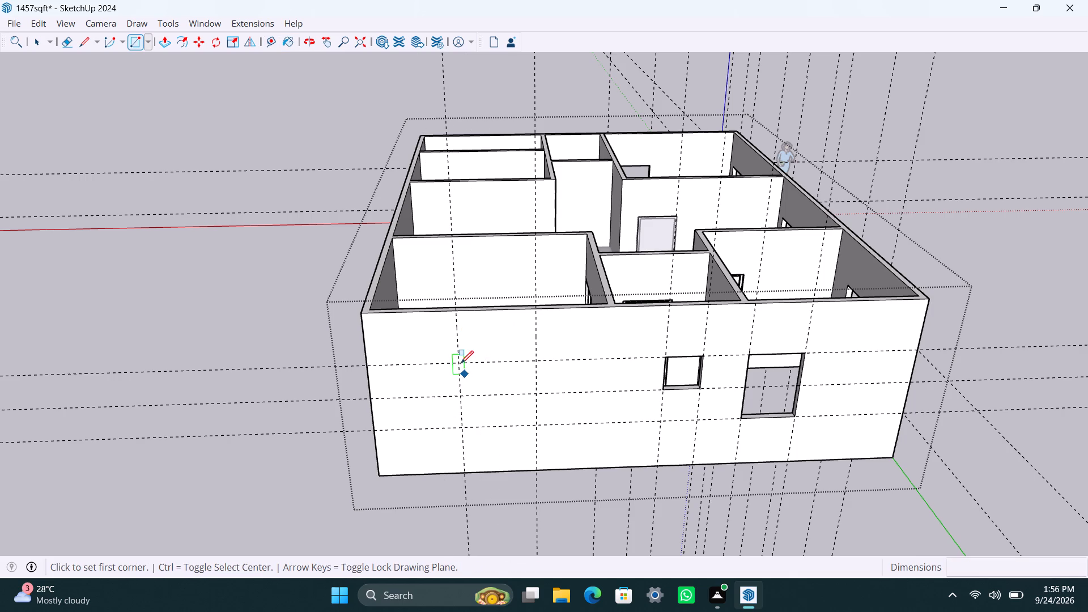
drag(461, 361, 463, 379)
click(538, 426)
Push the 4' square face through the end wall to cut the opening, and save the model.
key(space)
click(521, 413)
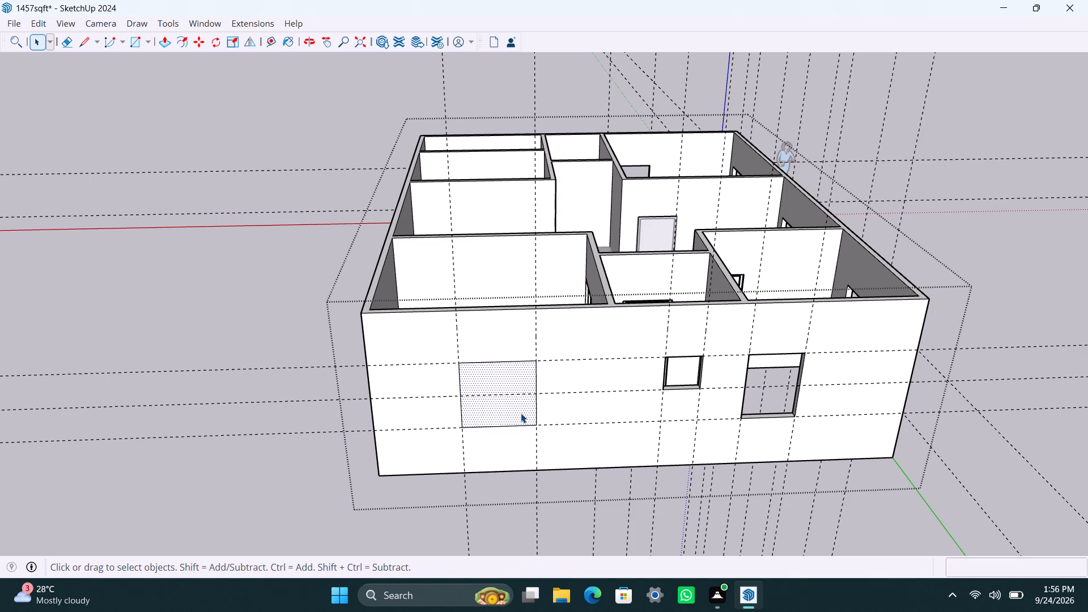
key(p)
drag(520, 413, 525, 405)
key(space)
key(ctrl+s)
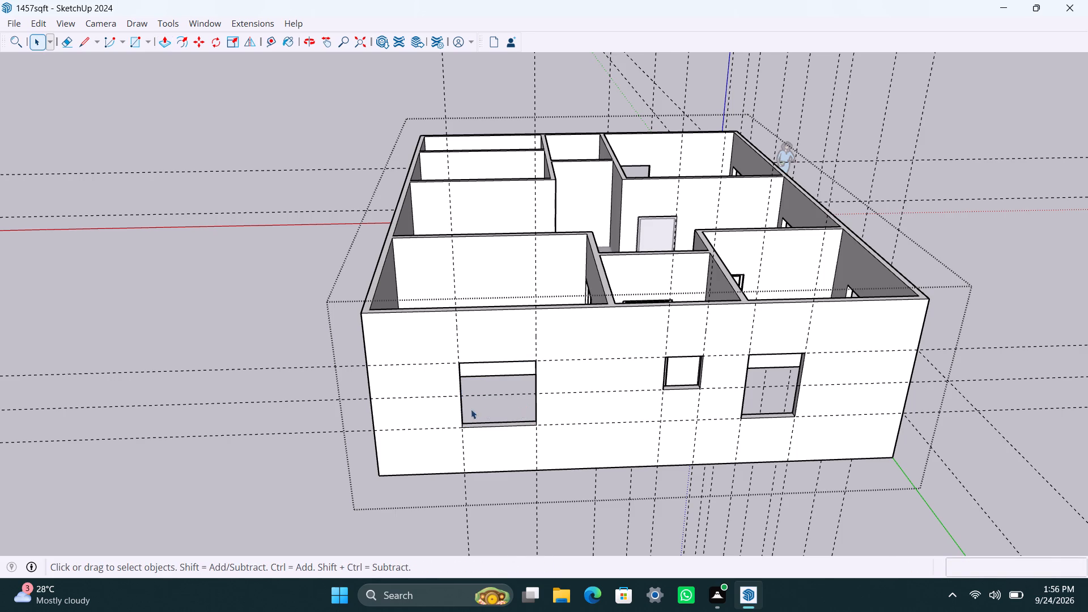
On the opposite end wall, place a vertical guide about 4' 7" past the existing opening's inner edge, toward the blank part.
scroll(461, 409, down, 4)
middle_drag(397, 407, 458, 405)
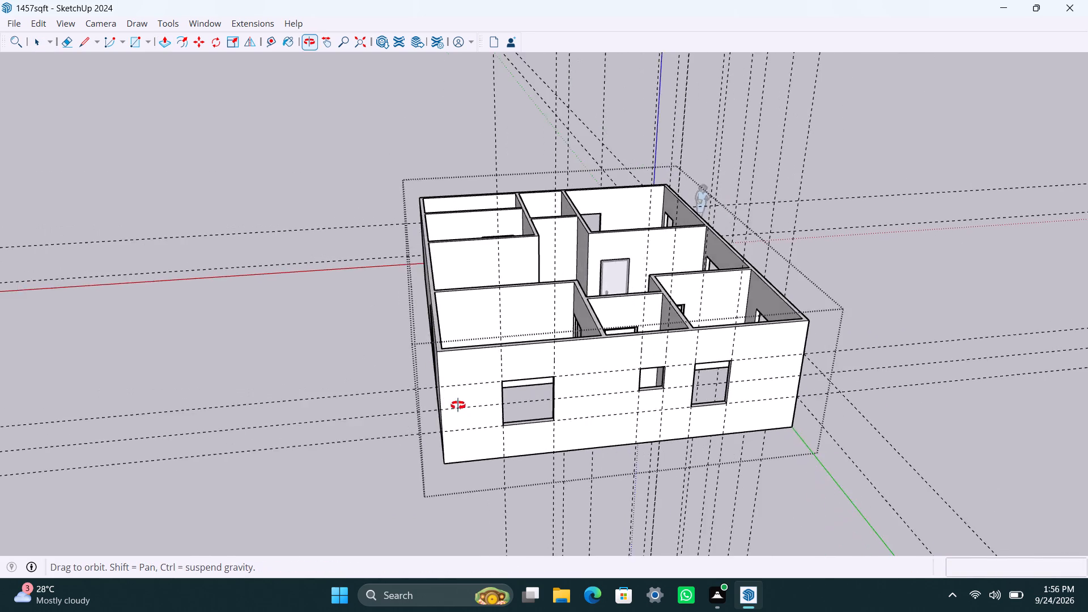
middle_drag(458, 405, 530, 398)
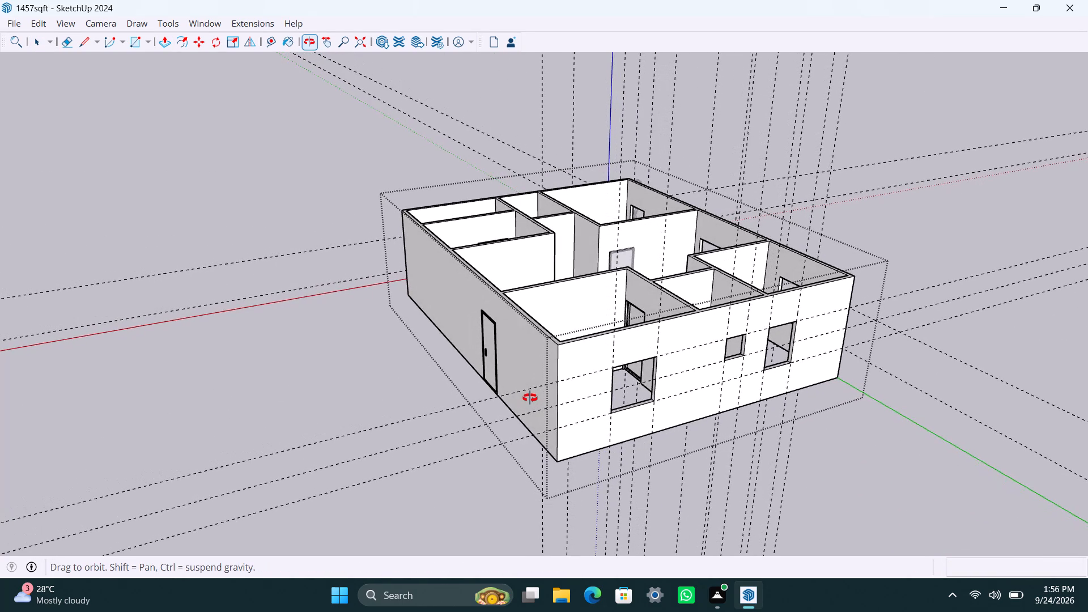
middle_drag(530, 398, 541, 399)
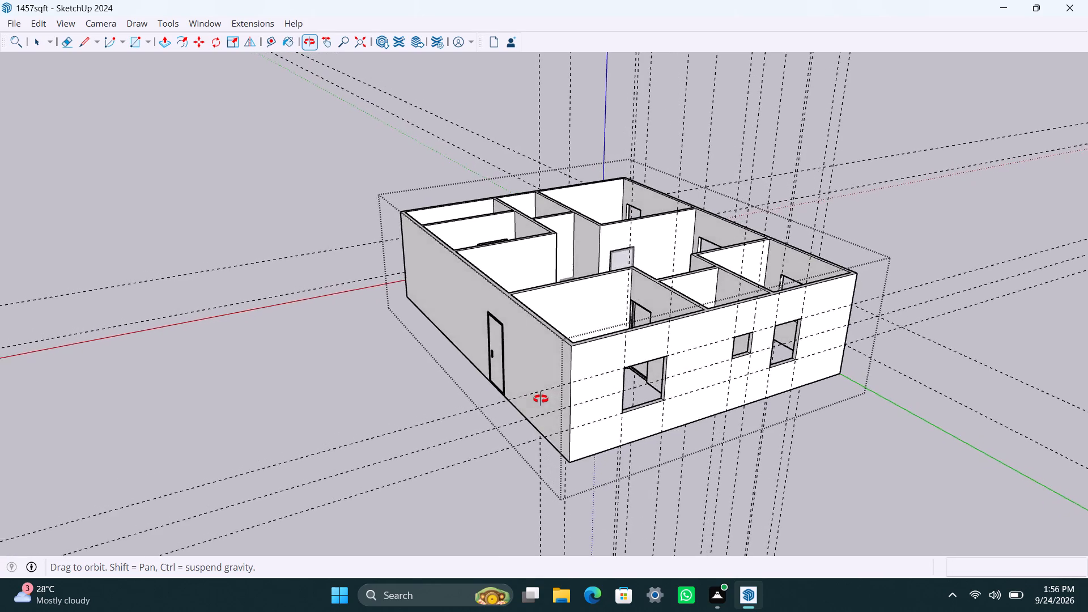
middle_drag(541, 399, 730, 432)
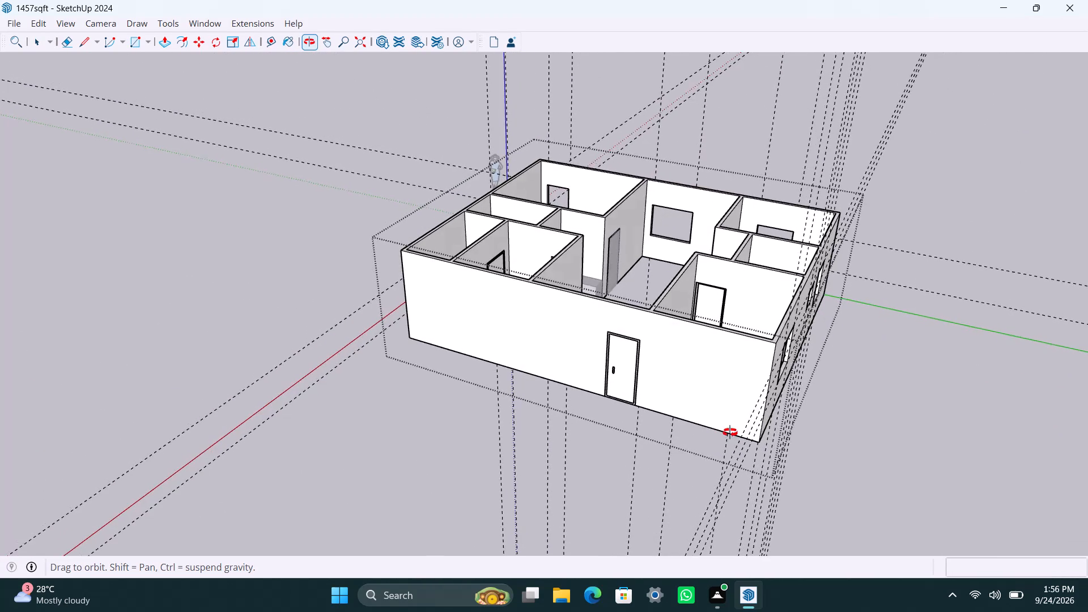
middle_drag(730, 432, 790, 439)
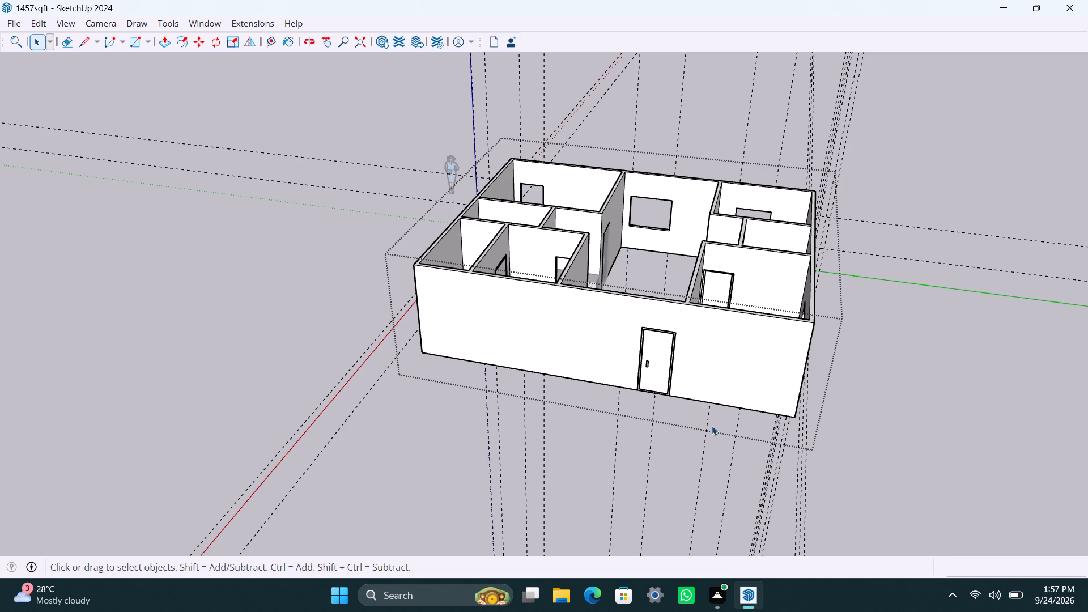
scroll(699, 430, down, 3)
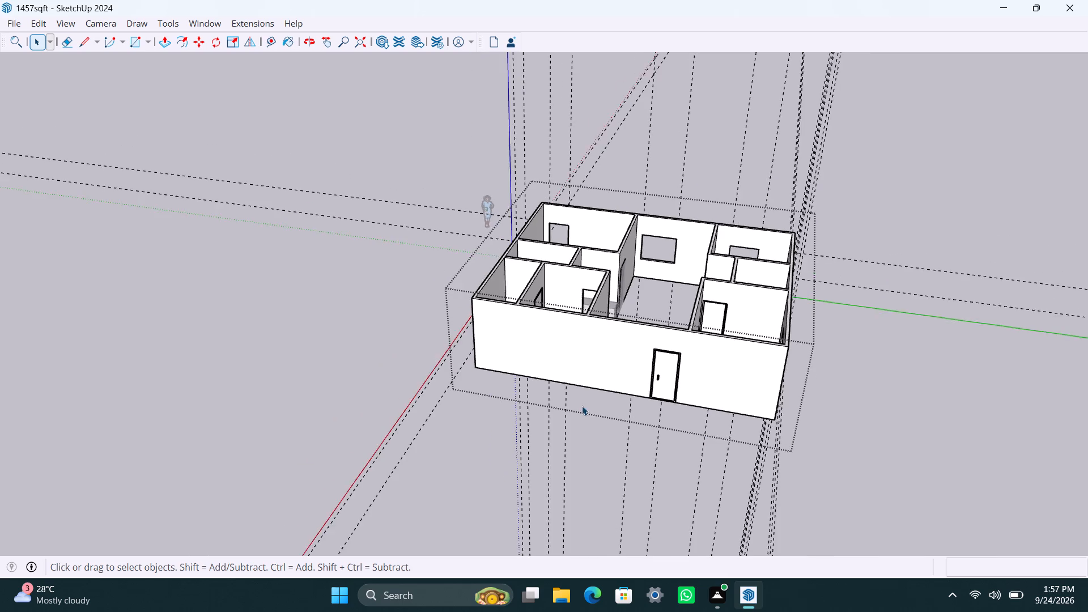
middle_drag(582, 406, 1087, 415)
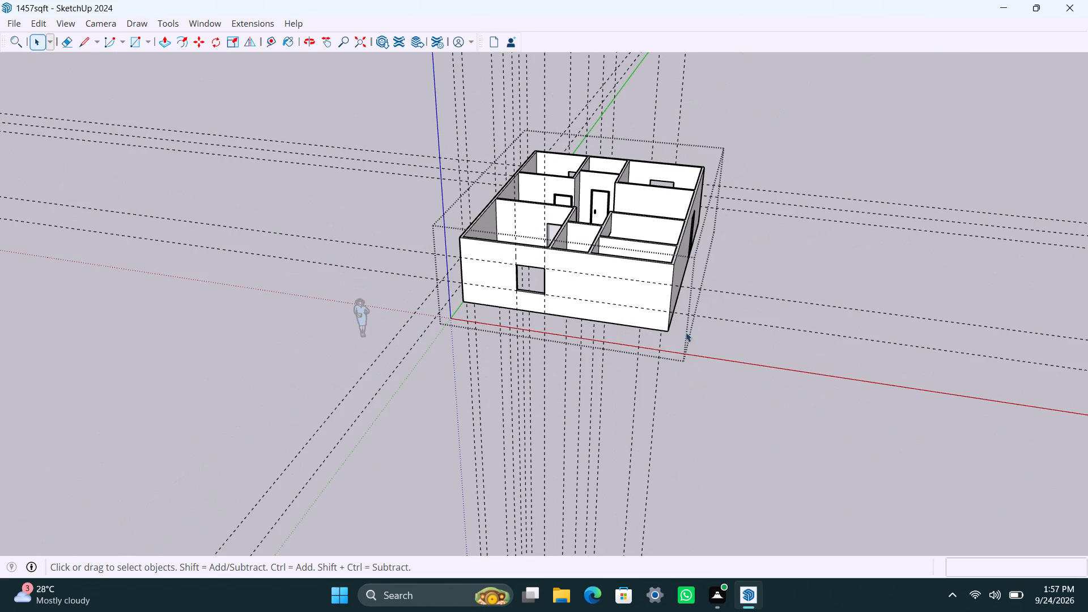
scroll(648, 318, up, 2)
shift+middle_drag(636, 313, 670, 432)
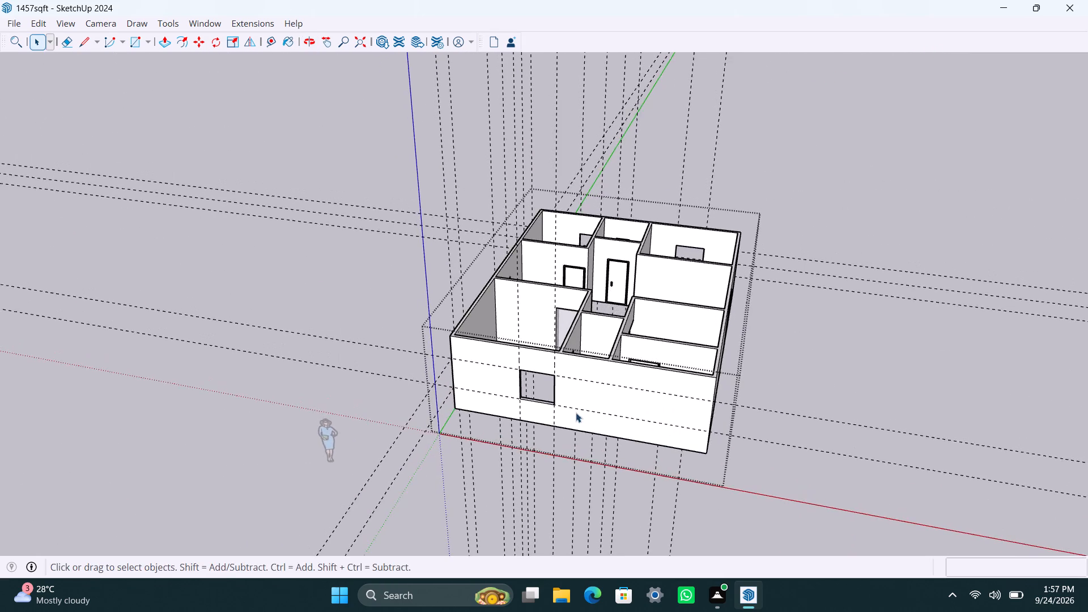
scroll(576, 413, up, 2)
middle_drag(584, 418, 662, 439)
key(t)
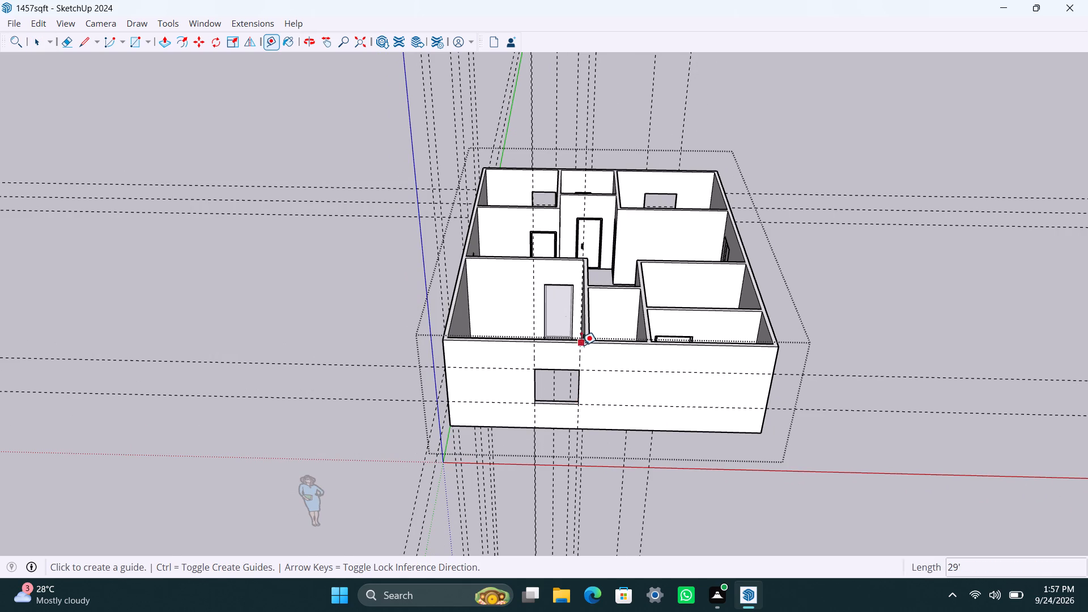
click(579, 351)
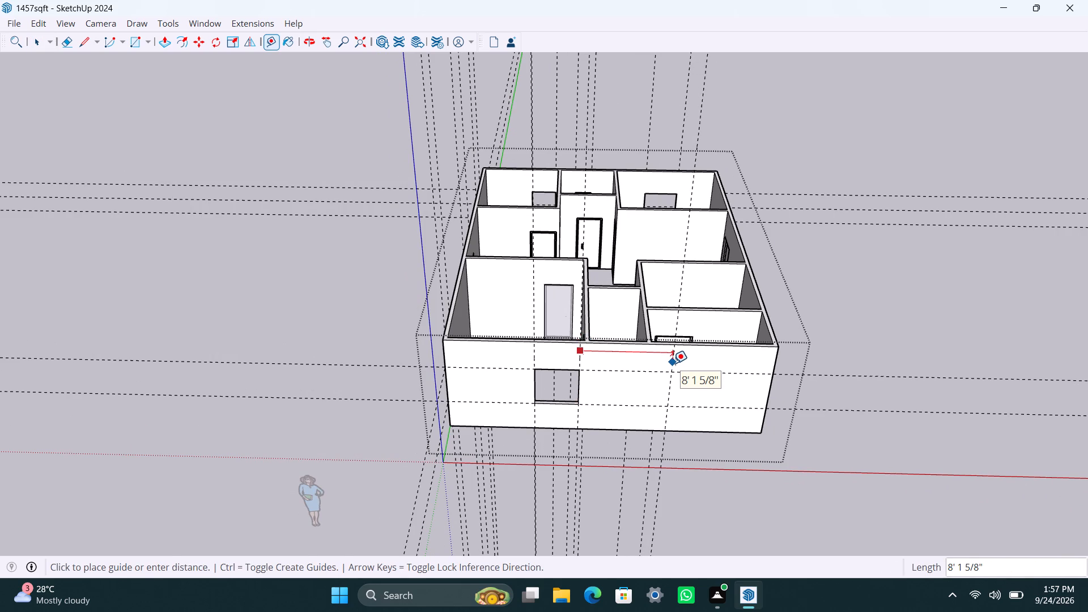
click(632, 359)
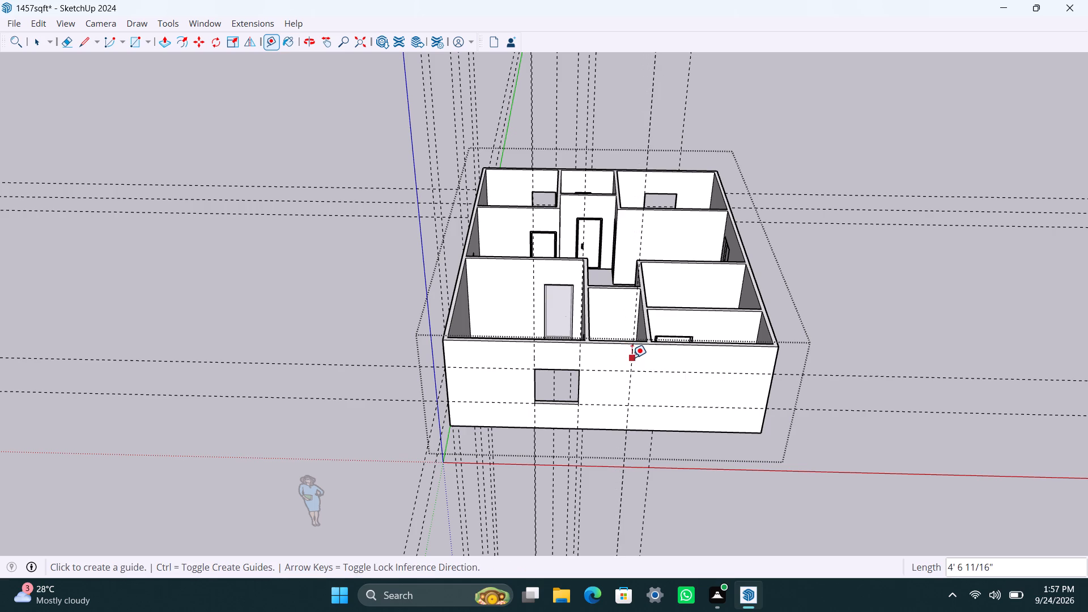
Place another vertical guide 2' back from the new one, toward the existing opening.
click(632, 357)
key(2)
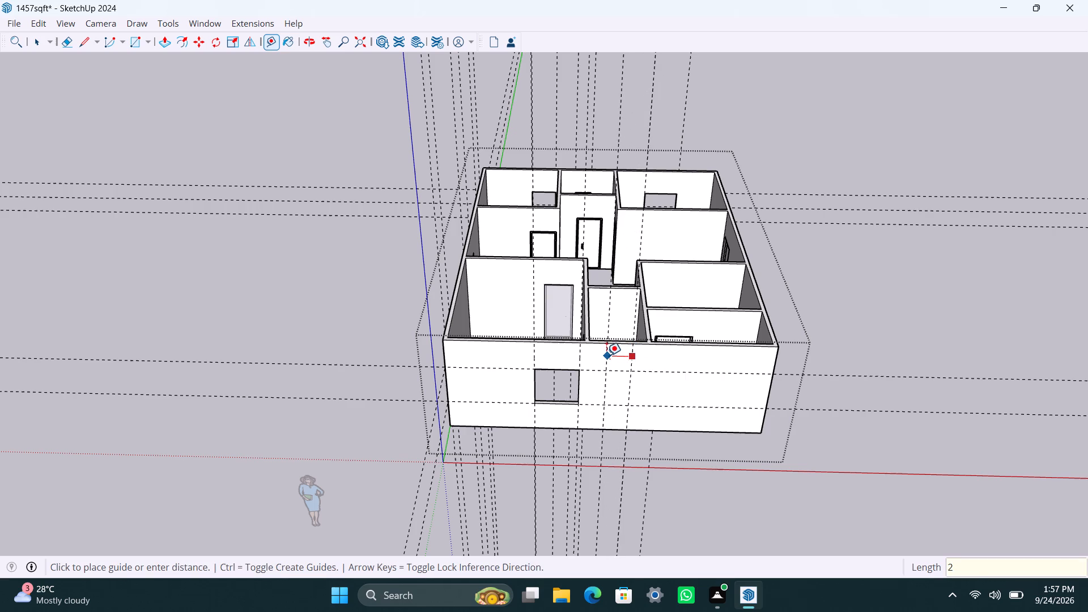
key(apostrophe)
key(Return)
On this end wall, place a horizontal guide 2' below the upper horizontal guide.
click(621, 371)
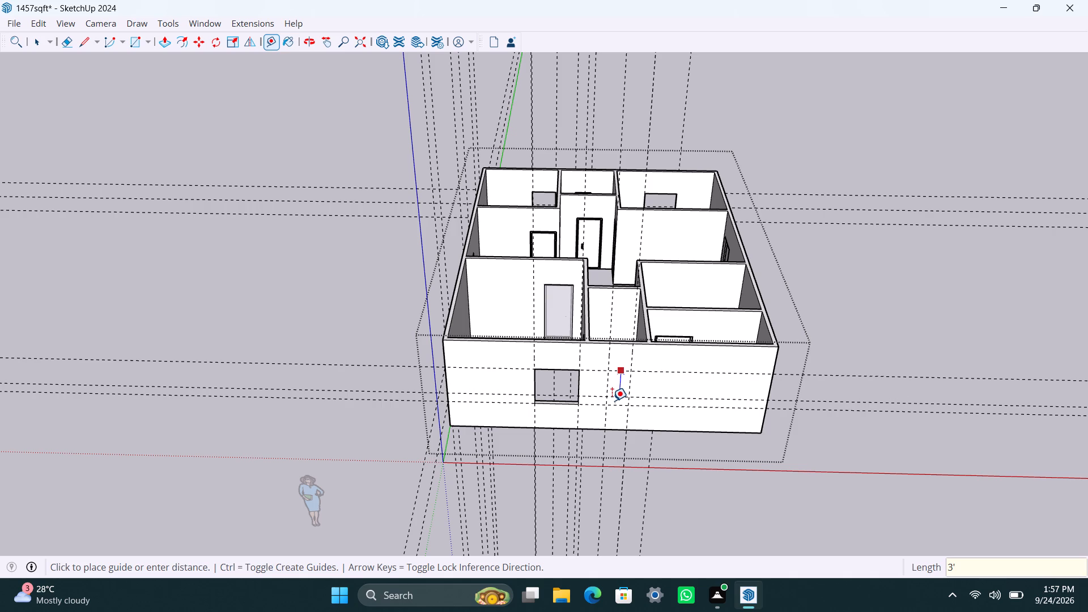
text(2')
key(Return)
Draw a 2' by 2' rectangle between the new vertical guides, from the upper to the middle horizontal guide.
key(space)
scroll(585, 388, up, 3)
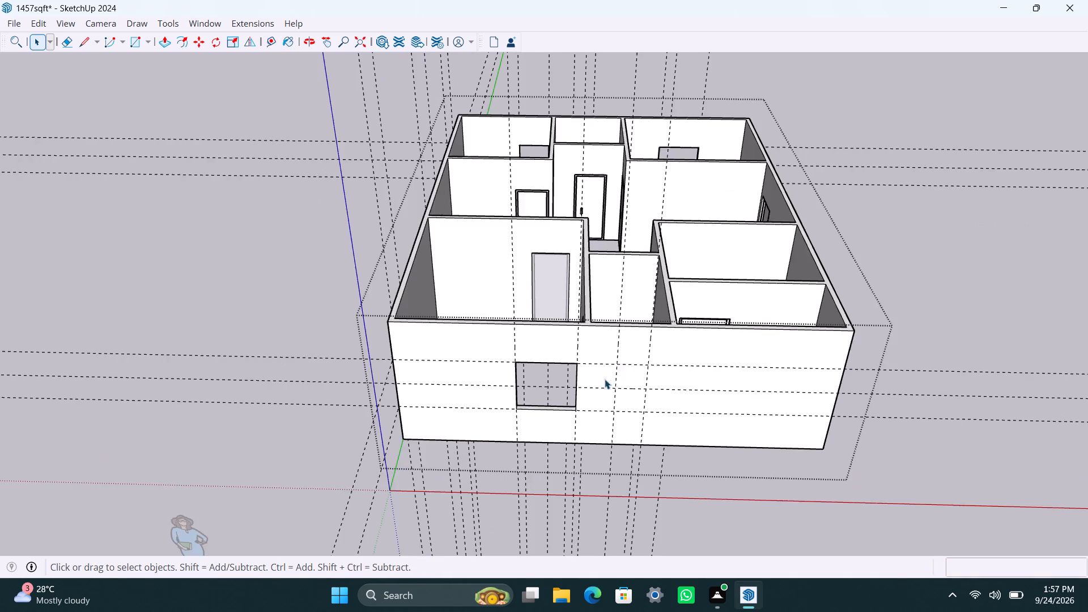
scroll(605, 379, up, 4)
key(r)
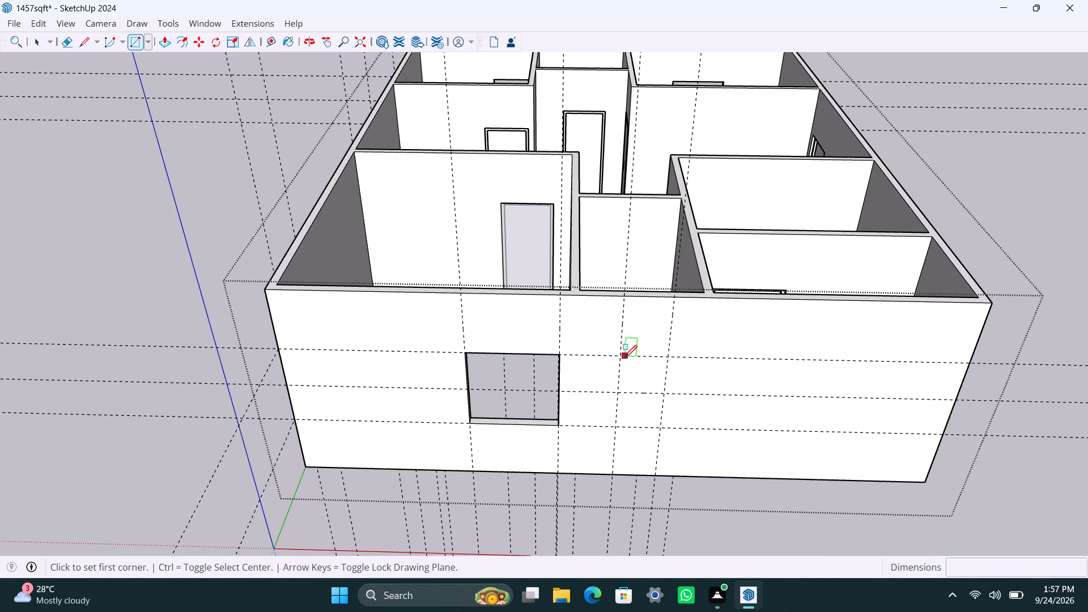
click(622, 357)
click(663, 396)
Push the 2' square face through the wall to cut the small opening, and save the model.
key(space)
click(651, 382)
key(p)
drag(651, 381, 656, 375)
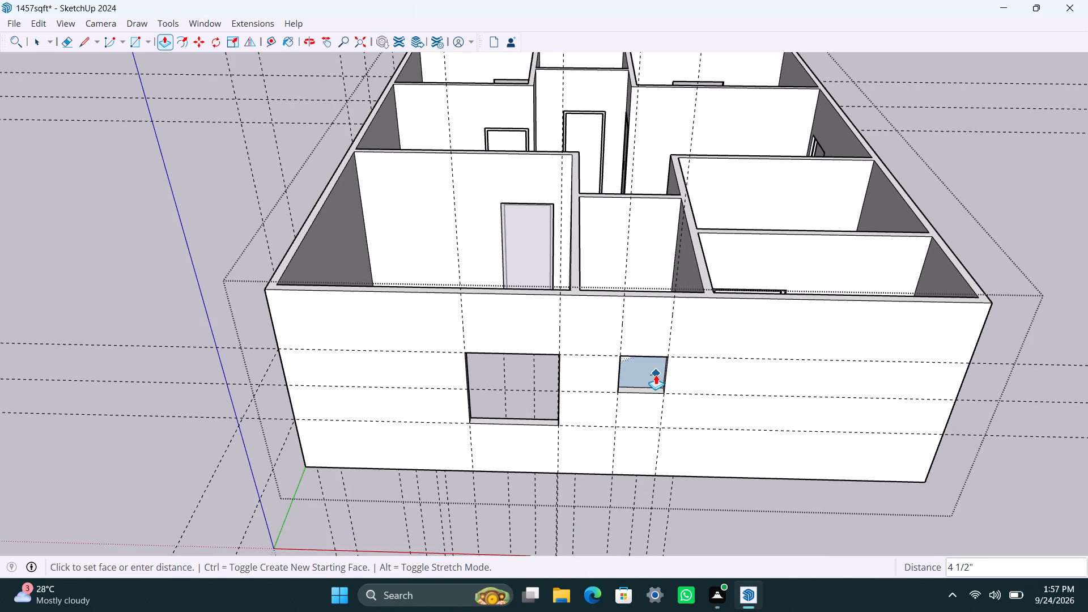
drag(656, 375, 657, 372)
key(space)
key(ctrl+s)
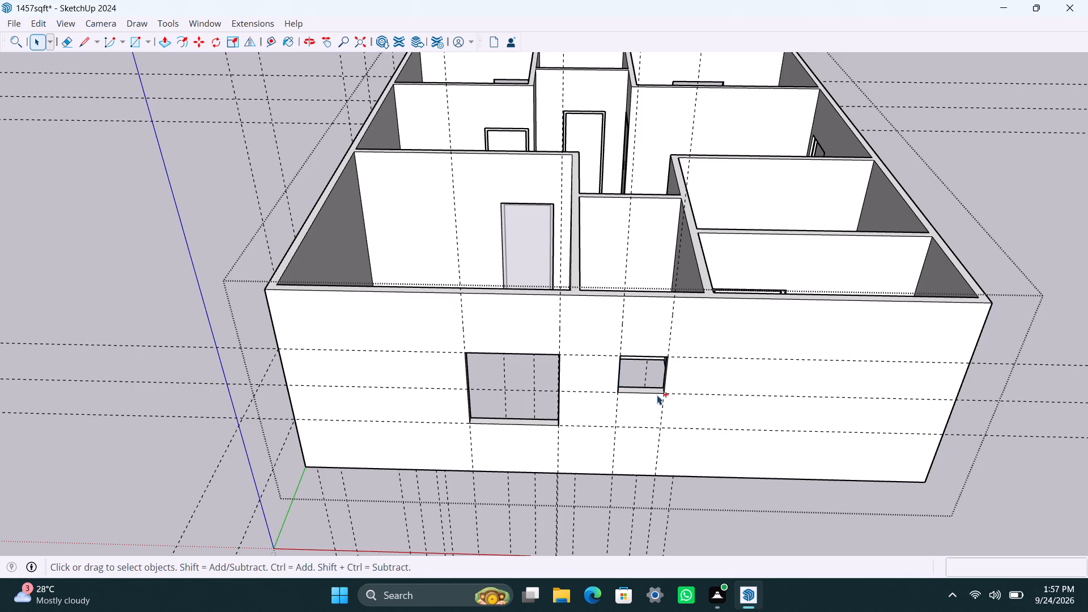
Place a vertical guide about 2' 6" beyond the small opening's far guide, plus a second vertical guide 4' past it.
scroll(657, 399, down, 3)
shift+middle_drag(658, 401, 570, 384)
key(t)
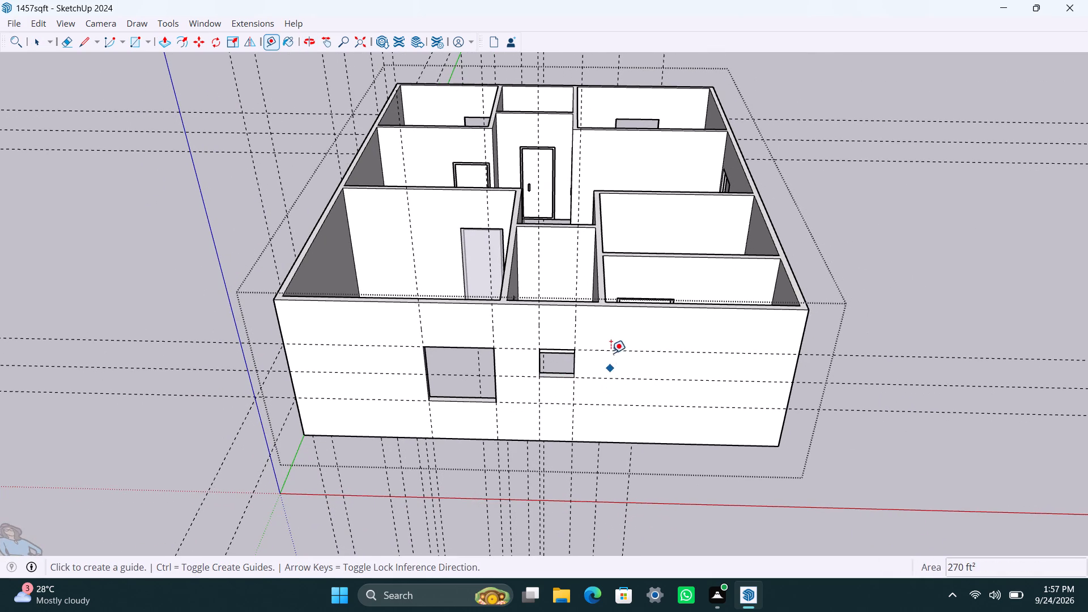
click(575, 325)
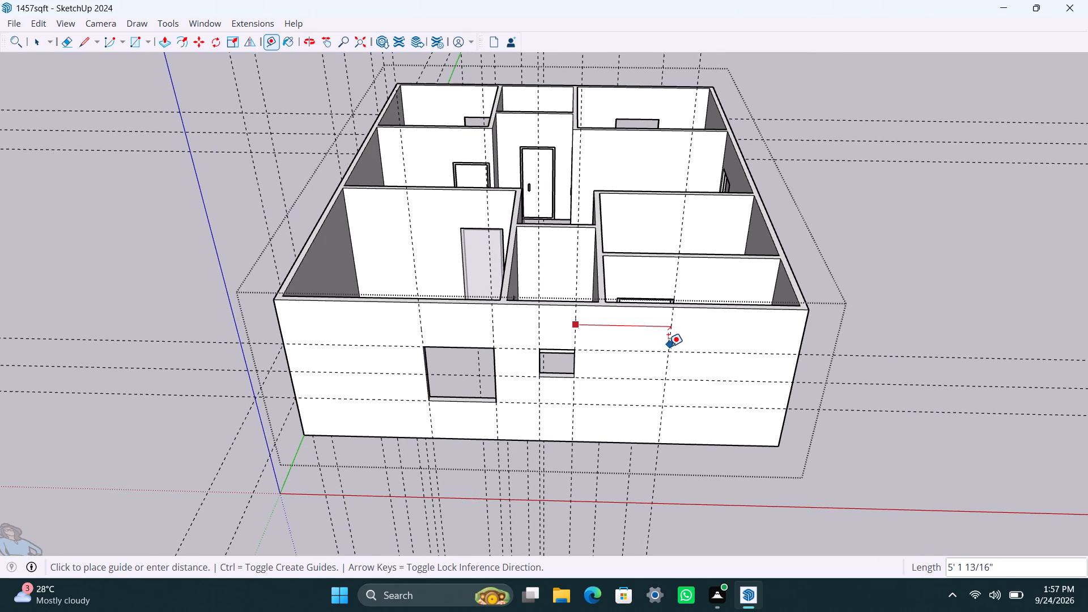
click(621, 330)
click(621, 329)
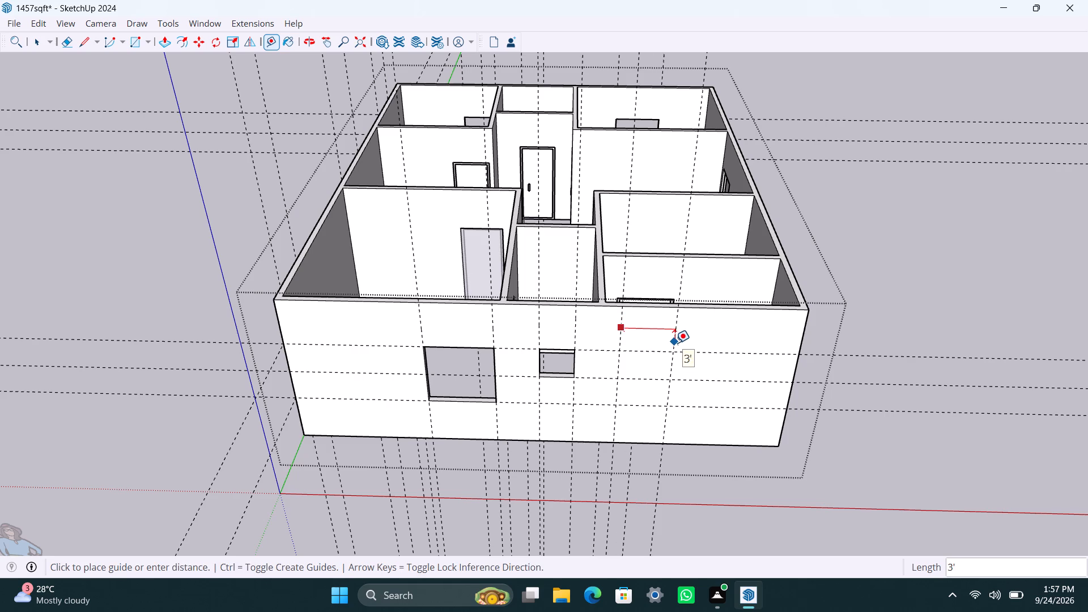
text(4')
key(Return)
key(space)
Draw a 4'-wide rectangle between the two new vertical guides, from the upper to the lowest horizontal guide.
key(r)
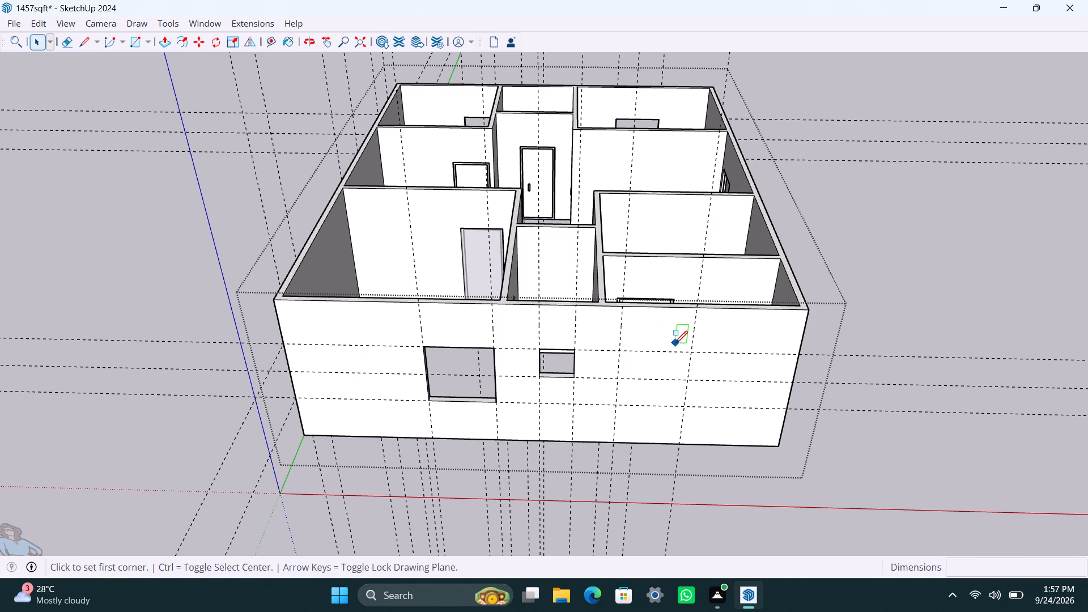
click(617, 350)
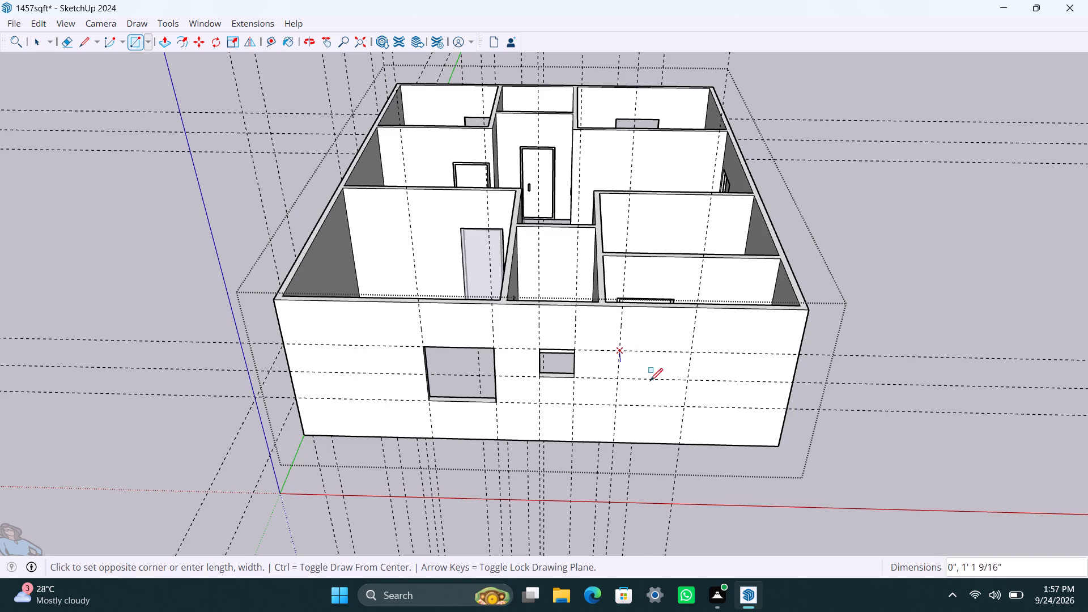
click(683, 408)
Push the new 4'-wide face 4 1/2" through the wall to cut the window opening, save, and close the house group.
key(space)
click(662, 393)
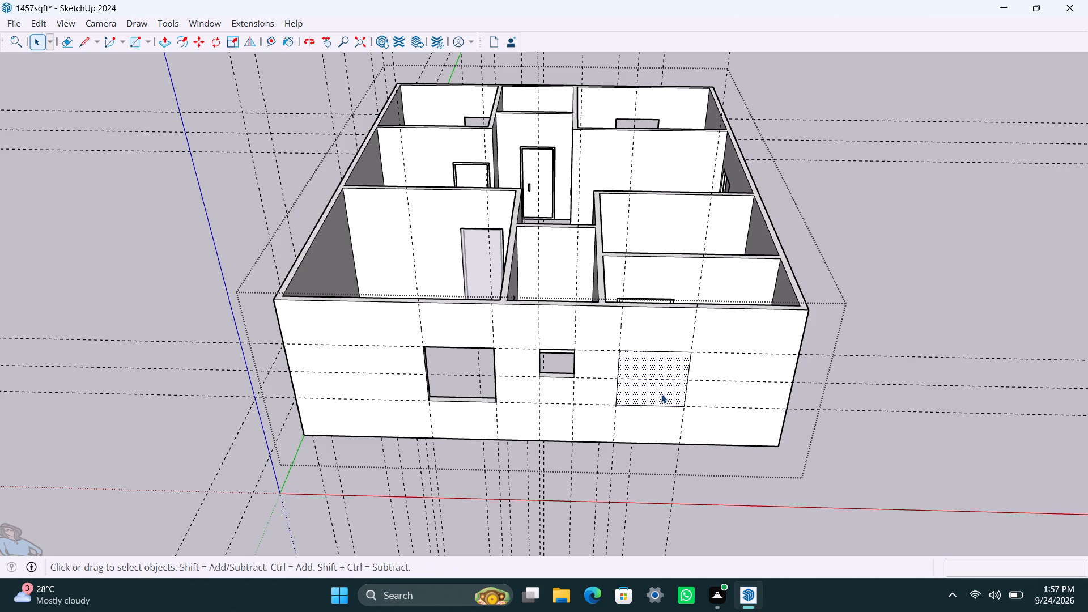
key(p)
drag(661, 394, 679, 386)
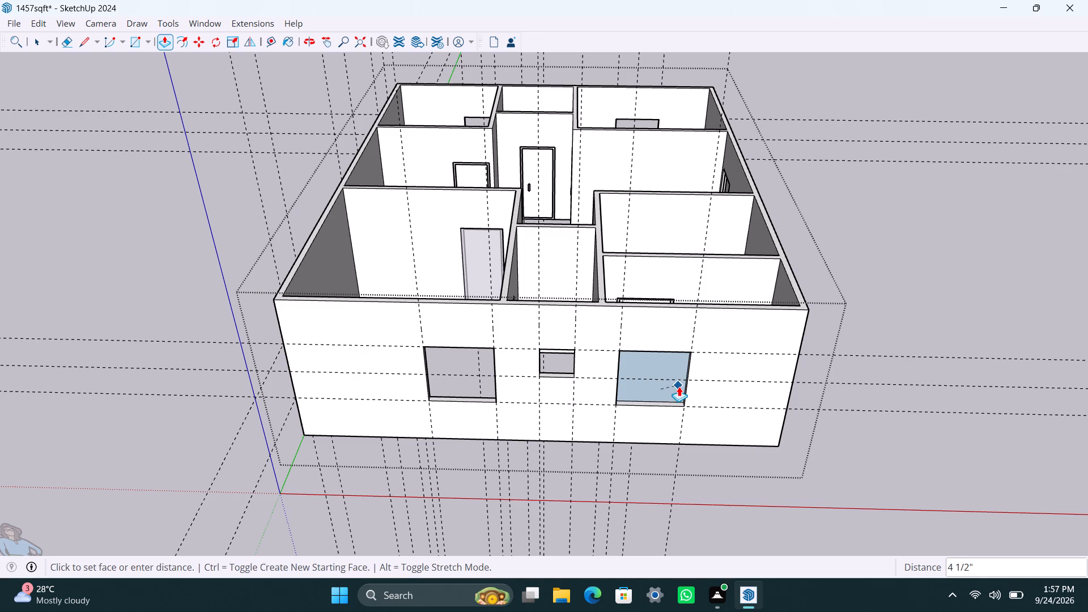
drag(679, 386, 671, 387)
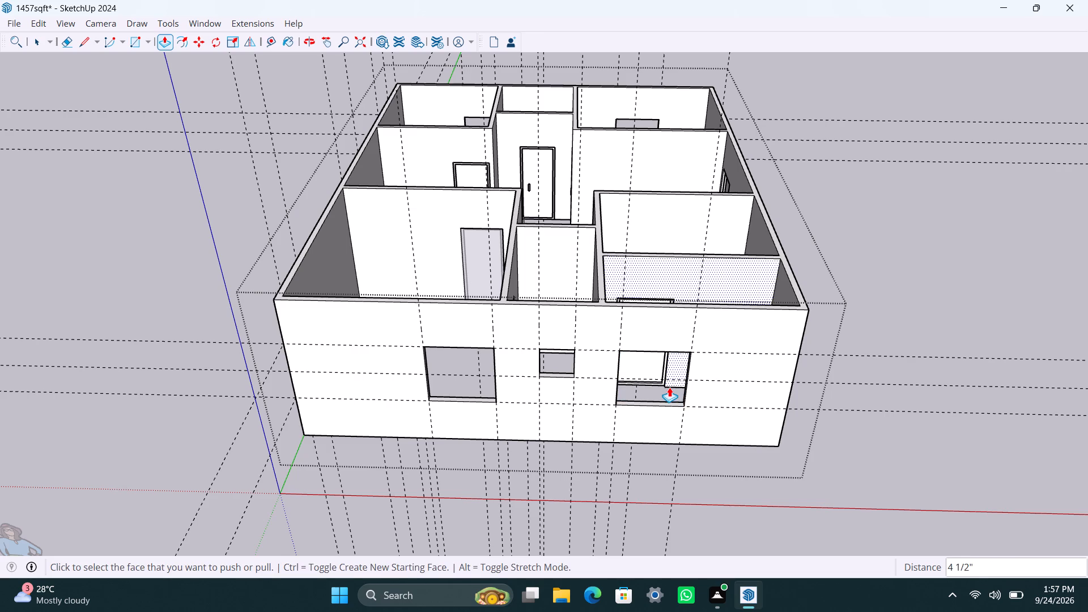
key(ctrl+s)
key(space)
click(831, 458)
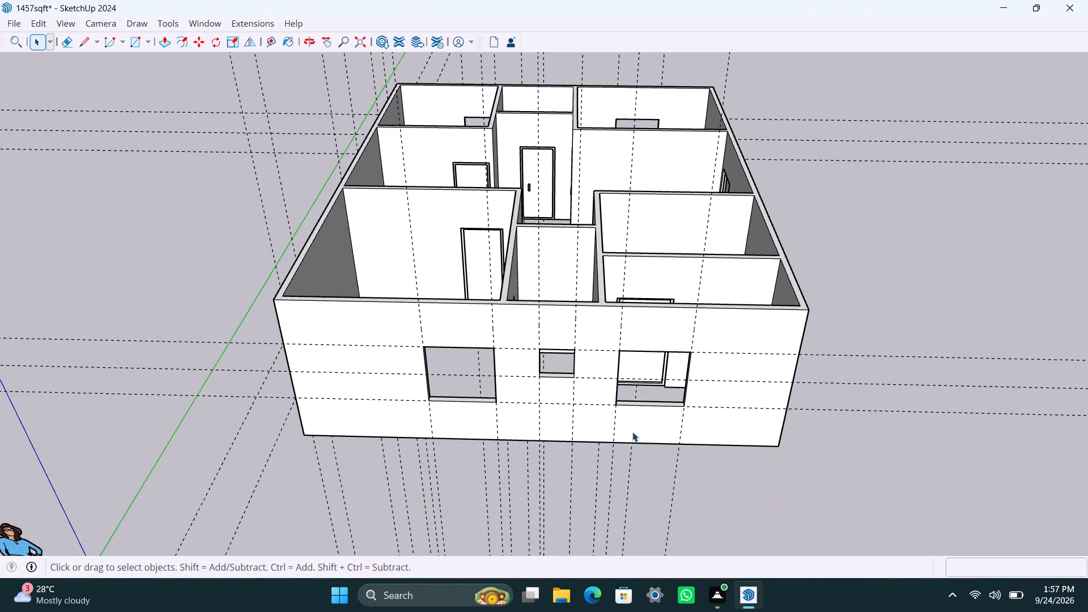
Delete all guides from the model.
scroll(632, 432, down, 5)
click(40, 20)
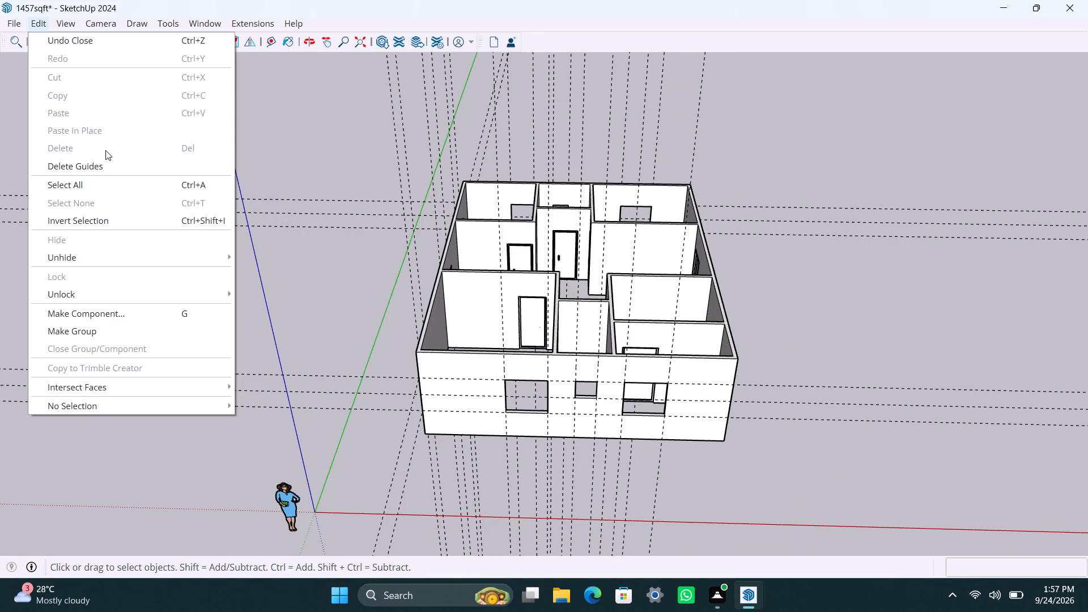
click(108, 162)
Inspect the door and window openings in the outer walls from different sides of the house.
scroll(733, 450, down, 2)
middle_drag(763, 443, 252, 358)
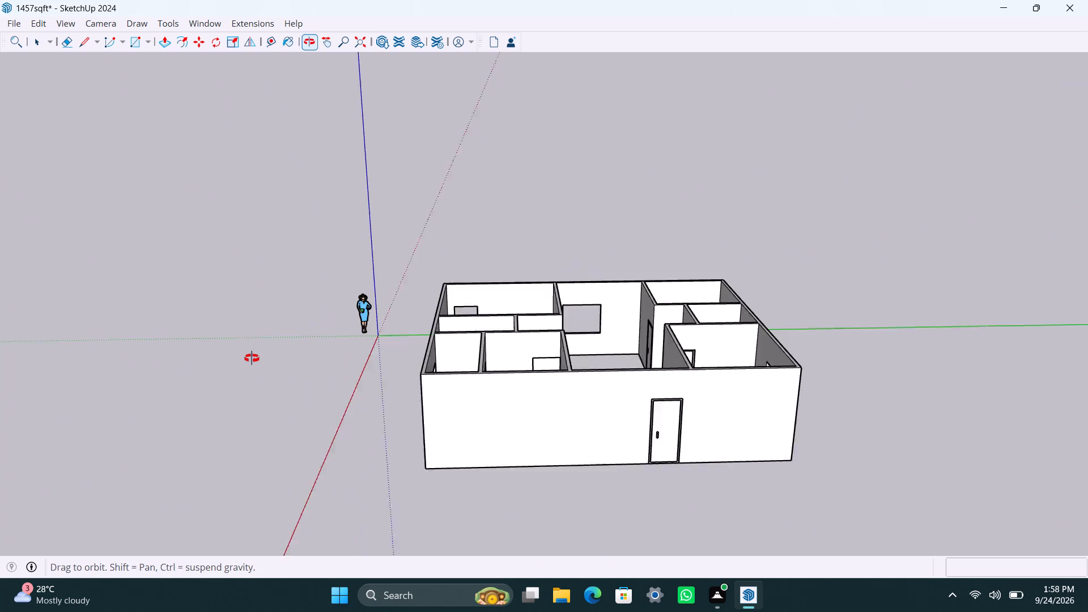
middle_drag(252, 358, 271, 359)
scroll(569, 433, down, 4)
middle_drag(649, 441, 793, 432)
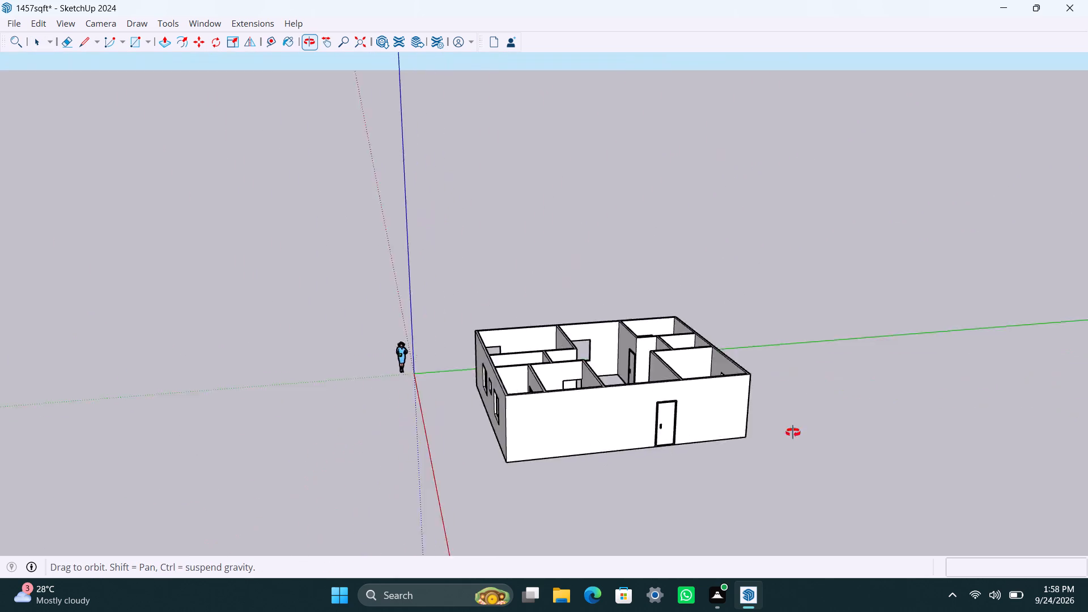
middle_drag(793, 432, 1015, 389)
scroll(665, 443, up, 3)
middle_drag(616, 443, 725, 448)
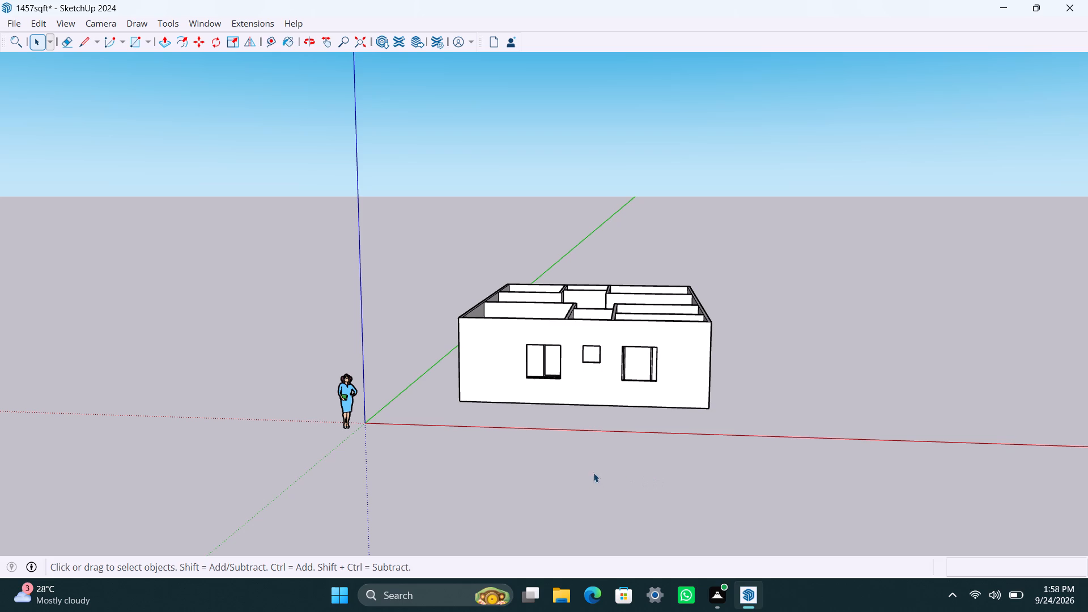
Inside the house group, draw a rectangle over the large end-wall opening nearest the origin and make it a group.
scroll(623, 448, up, 1)
scroll(538, 384, up, 2)
middle_drag(535, 390, 583, 531)
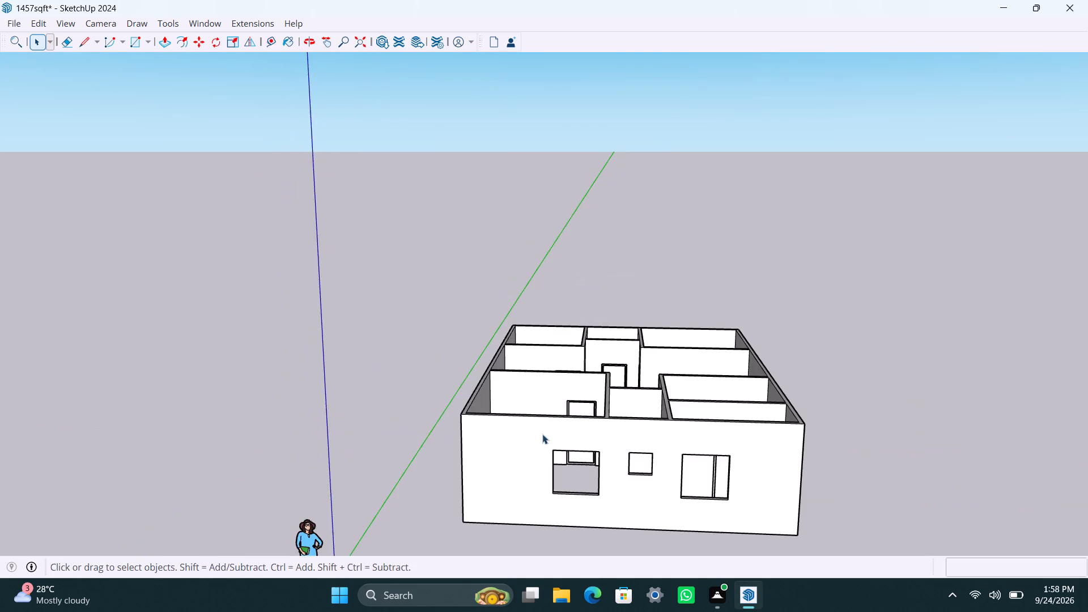
scroll(542, 434, up, 3)
triple_click(532, 427)
key(r)
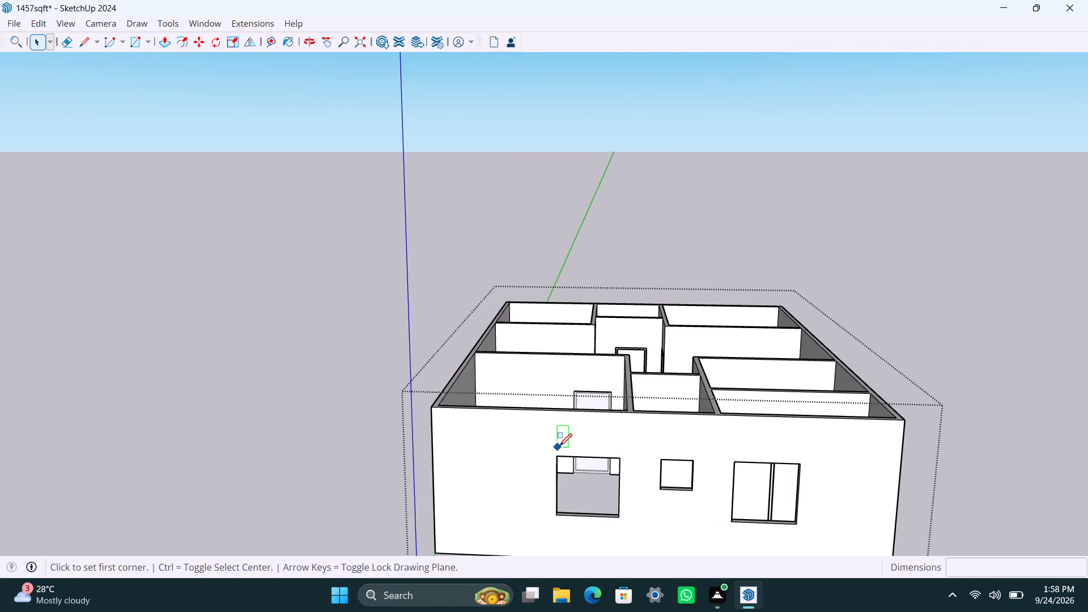
click(559, 458)
click(623, 516)
key(space)
double_click(589, 498)
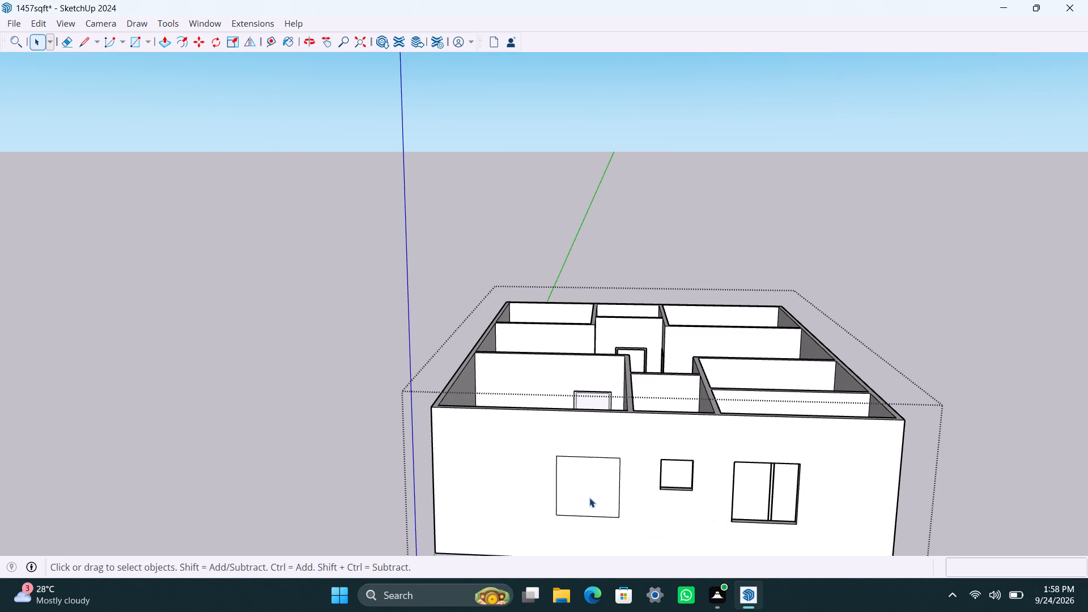
right_click(589, 497)
click(678, 295)
Inside the new window group, offset the rectangle 2" inward and delete the inner face to leave a frame outline.
triple_click(564, 473)
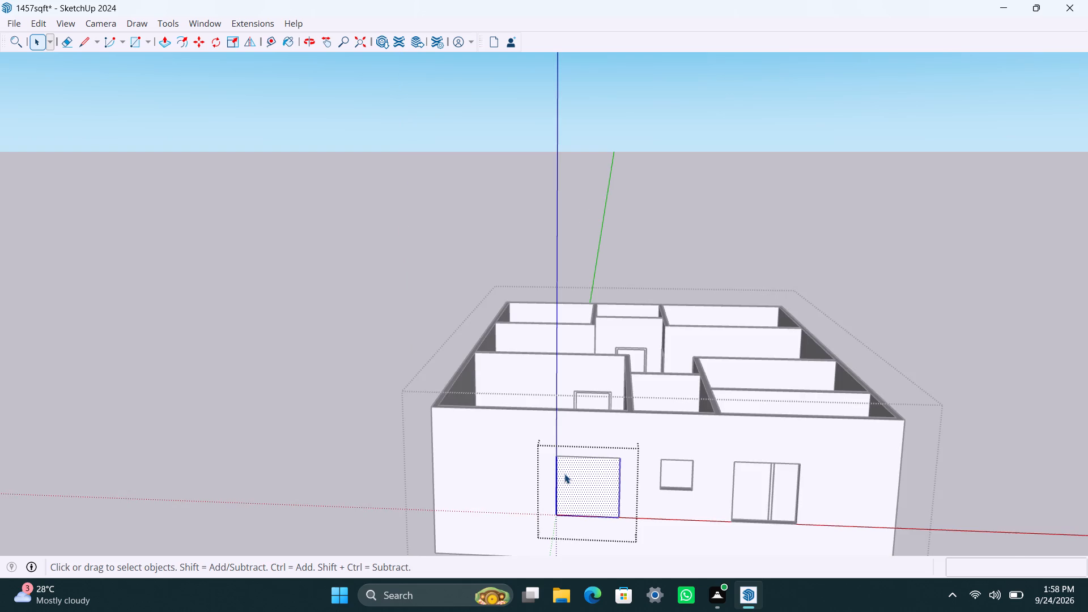
scroll(564, 474, up, 3)
key(f)
click(564, 474)
text(2")
key(Return)
key(space)
click(573, 471)
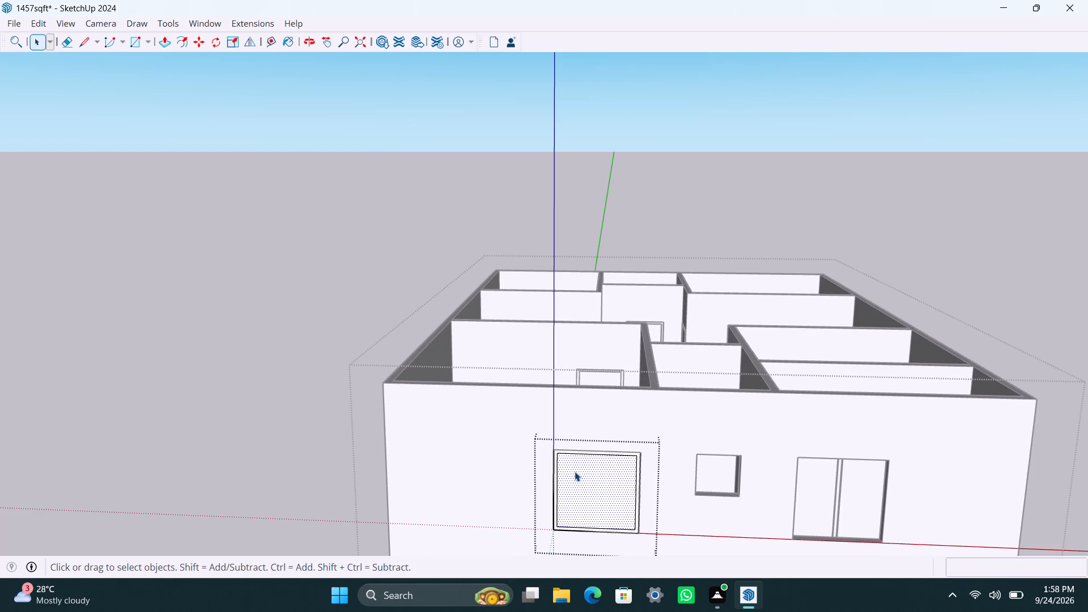
key(Delete)
Extrude the window frame face 1.5" into the wall and pull it another 1.5" outward.
scroll(557, 510, up, 10)
click(556, 492)
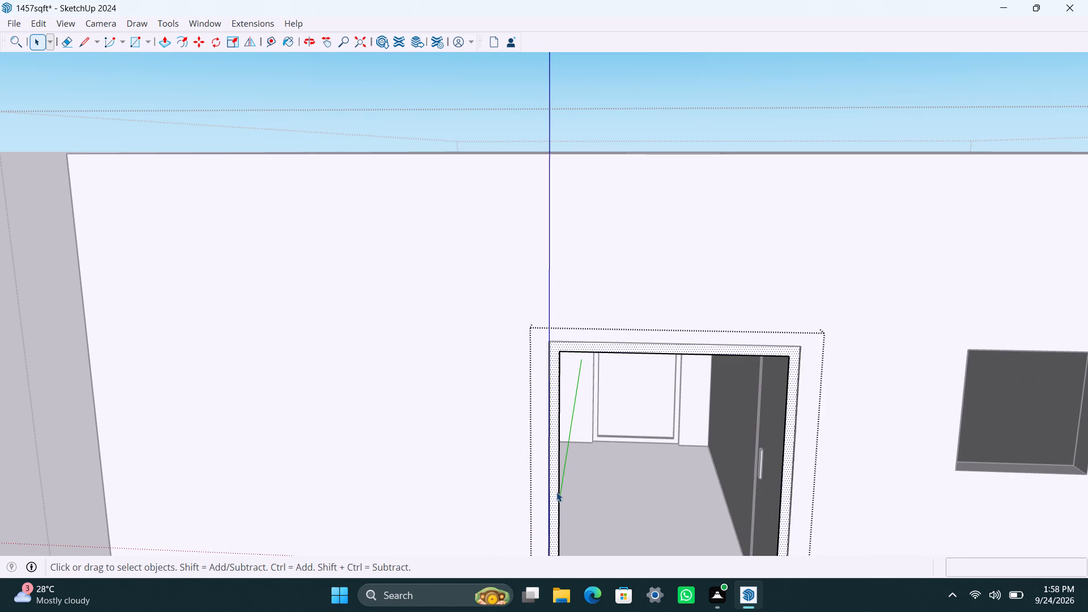
key(p)
drag(555, 492, 561, 477)
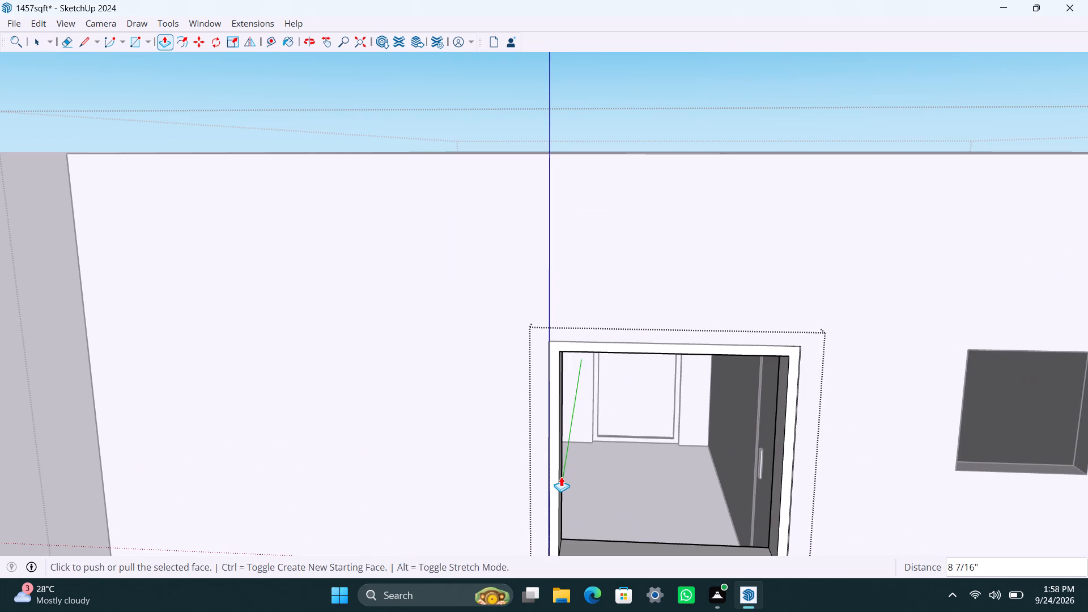
key(1)
text(.5")
key(Return)
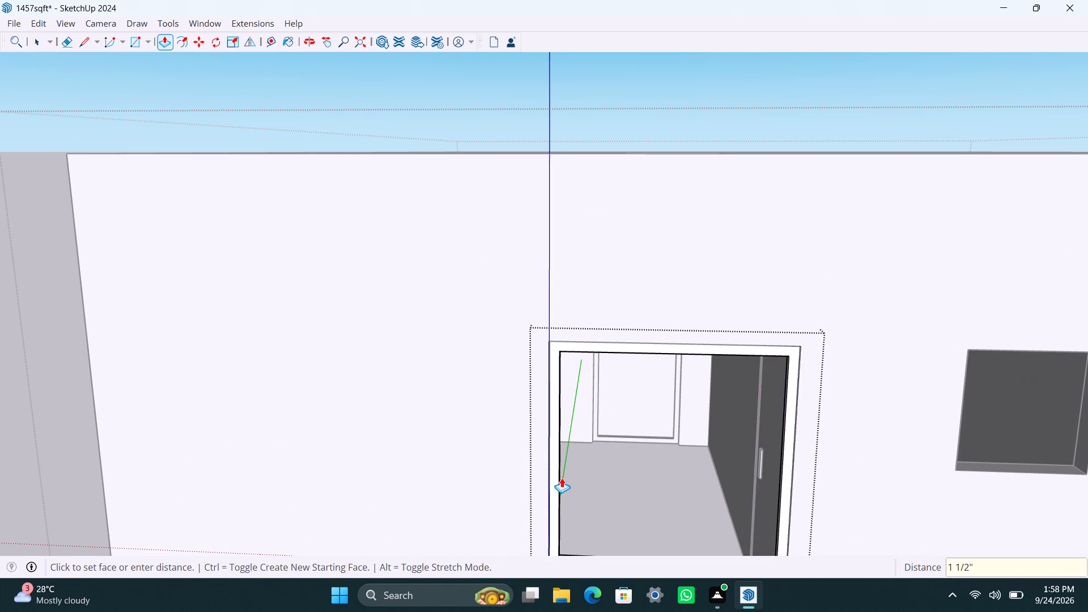
drag(558, 492, 558, 505)
text(1.5")
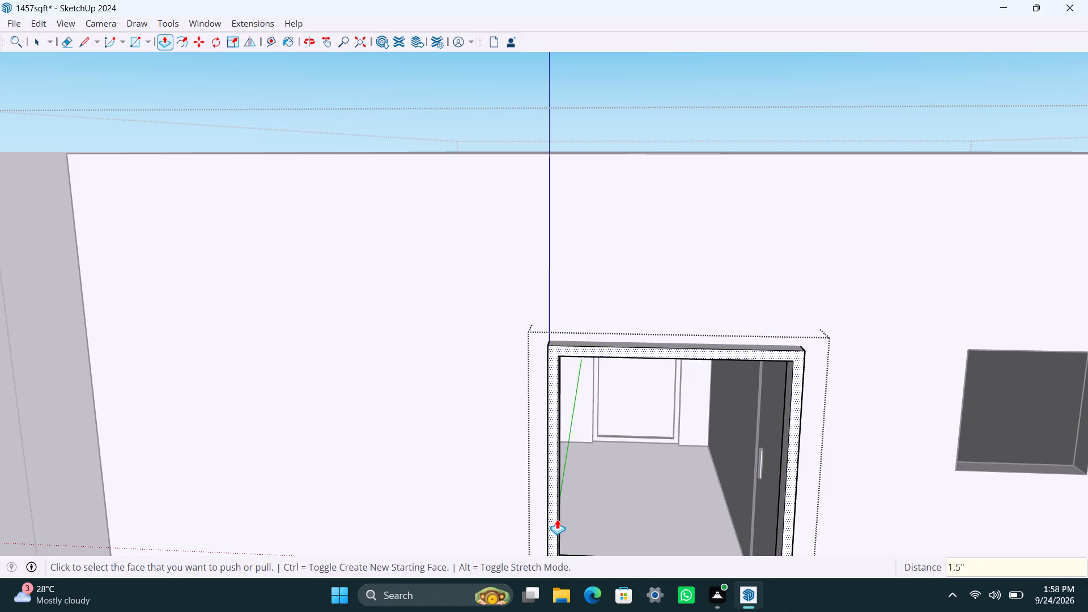
key(Return)
key(space)
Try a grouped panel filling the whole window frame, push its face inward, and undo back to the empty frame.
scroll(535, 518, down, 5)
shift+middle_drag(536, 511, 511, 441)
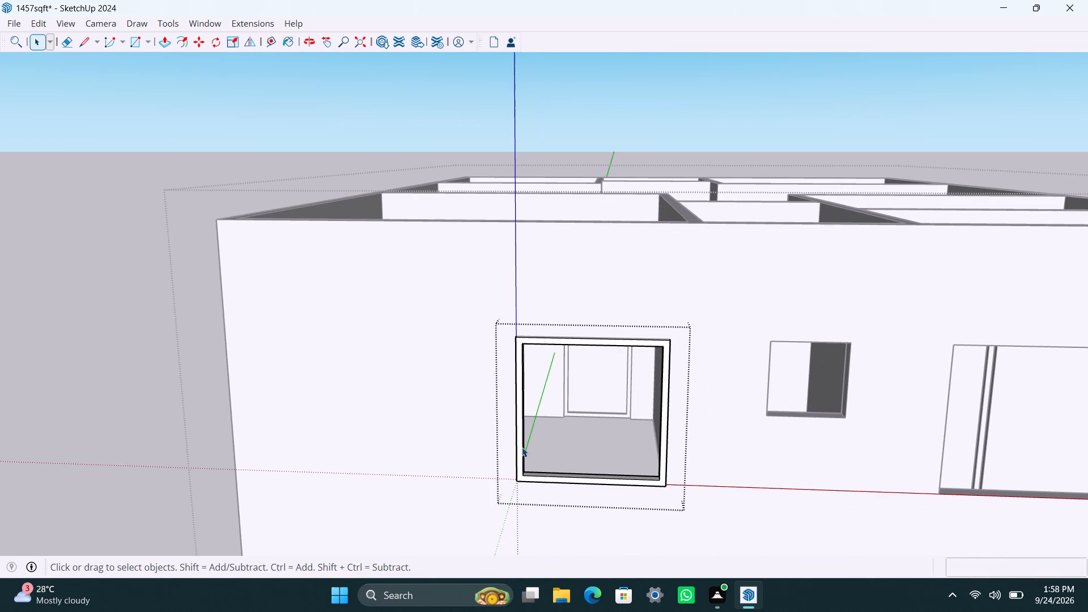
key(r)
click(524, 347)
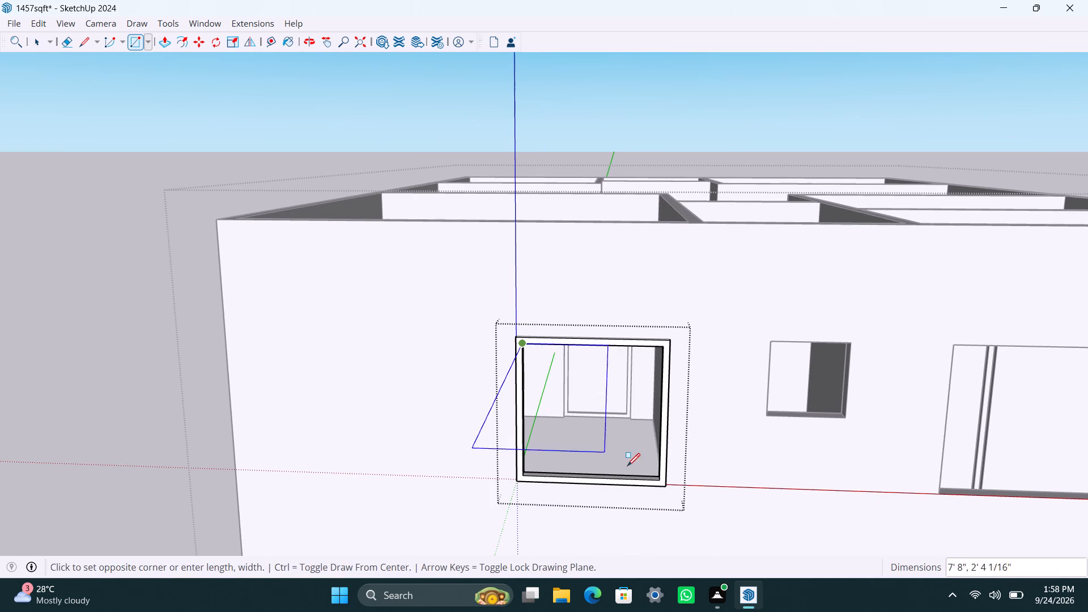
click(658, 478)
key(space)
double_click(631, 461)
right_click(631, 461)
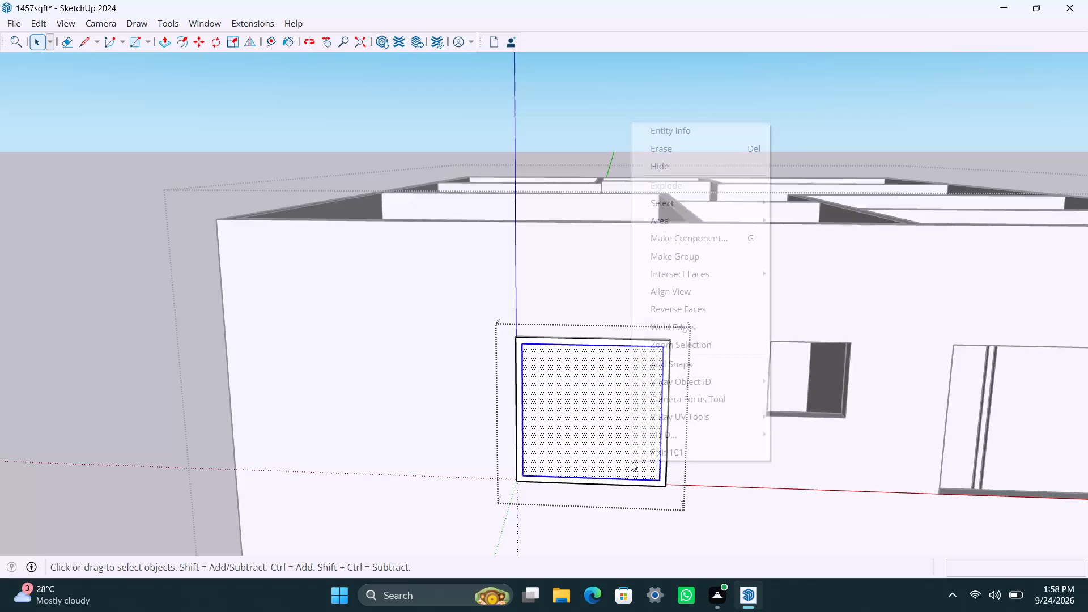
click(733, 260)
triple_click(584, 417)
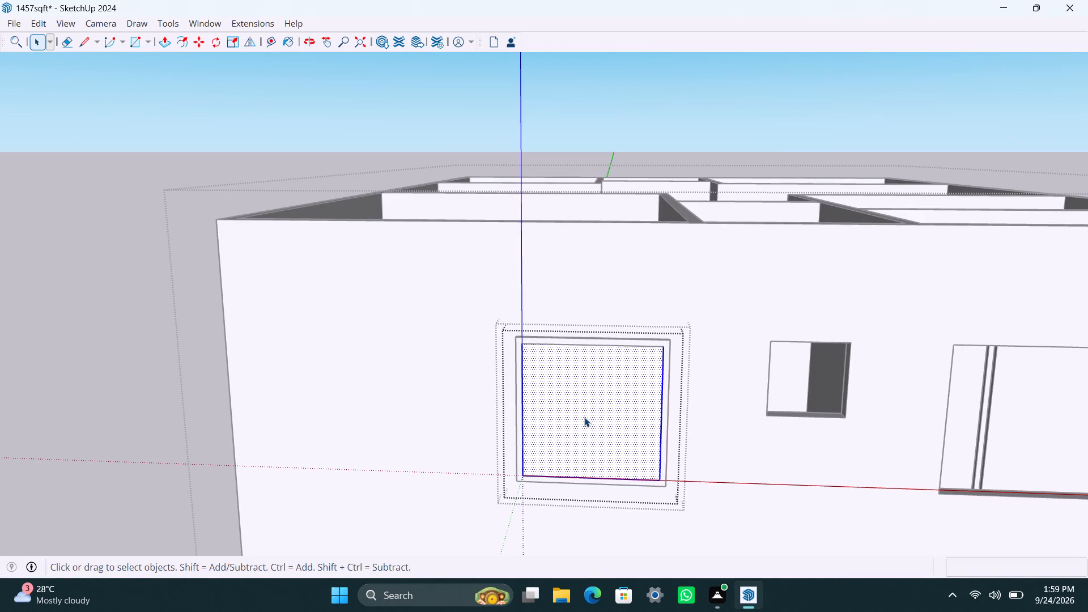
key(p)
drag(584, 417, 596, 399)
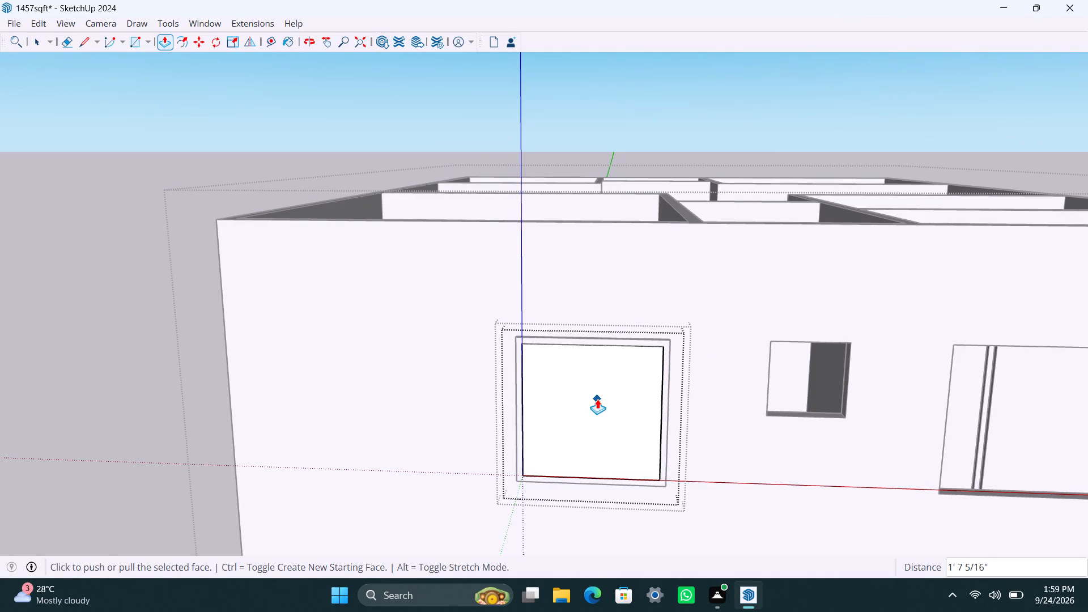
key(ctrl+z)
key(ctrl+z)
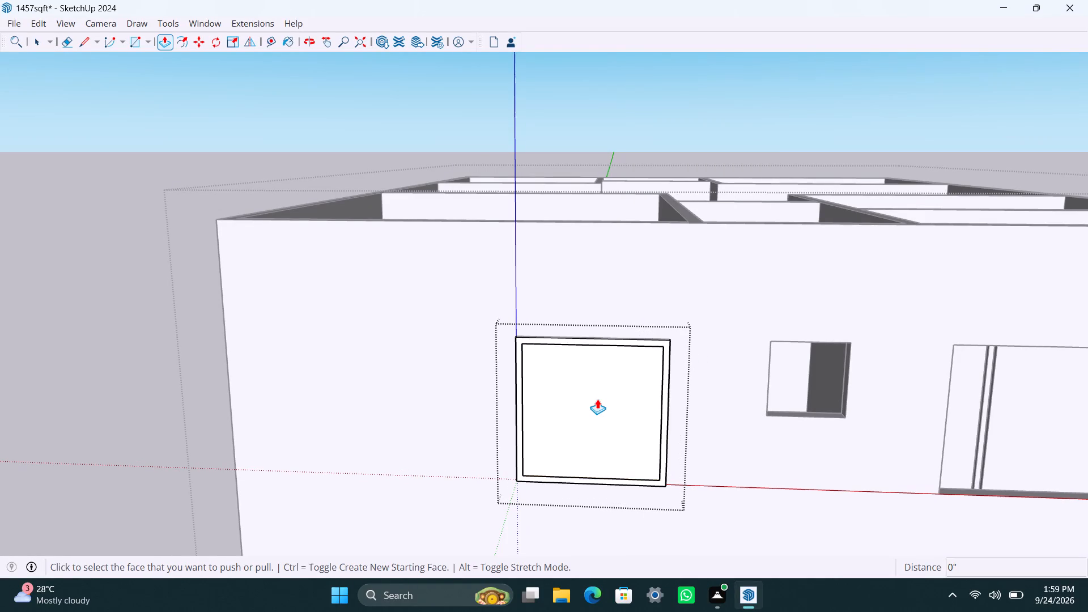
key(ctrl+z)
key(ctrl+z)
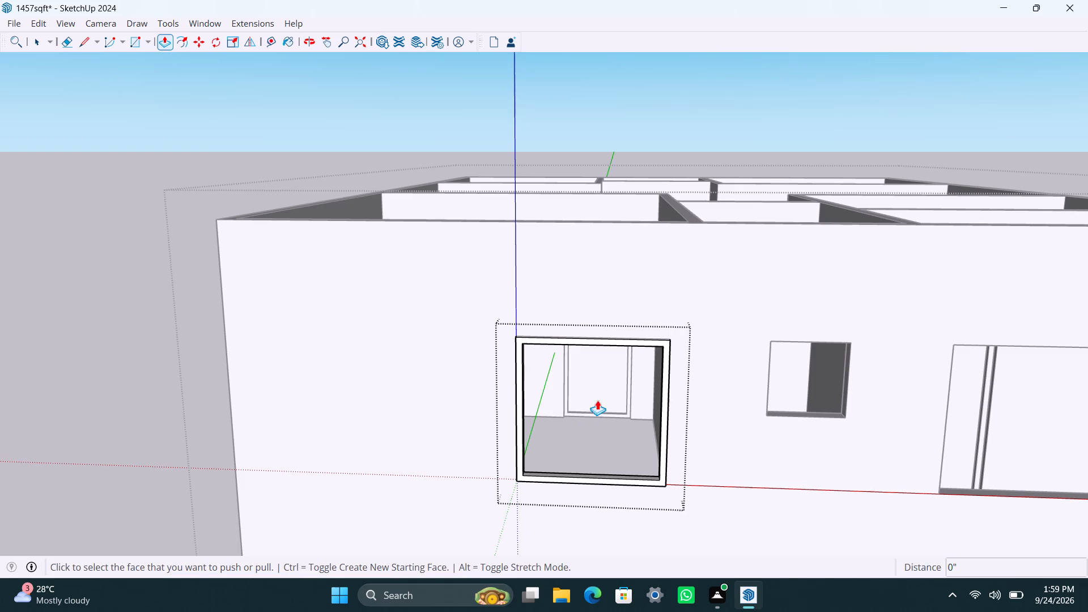
Draw a half-width rectangle in the frame on the side nearest the origin, delete the leftover half's face, and group the rectangle.
key(space)
key(r)
drag(522, 342, 522, 350)
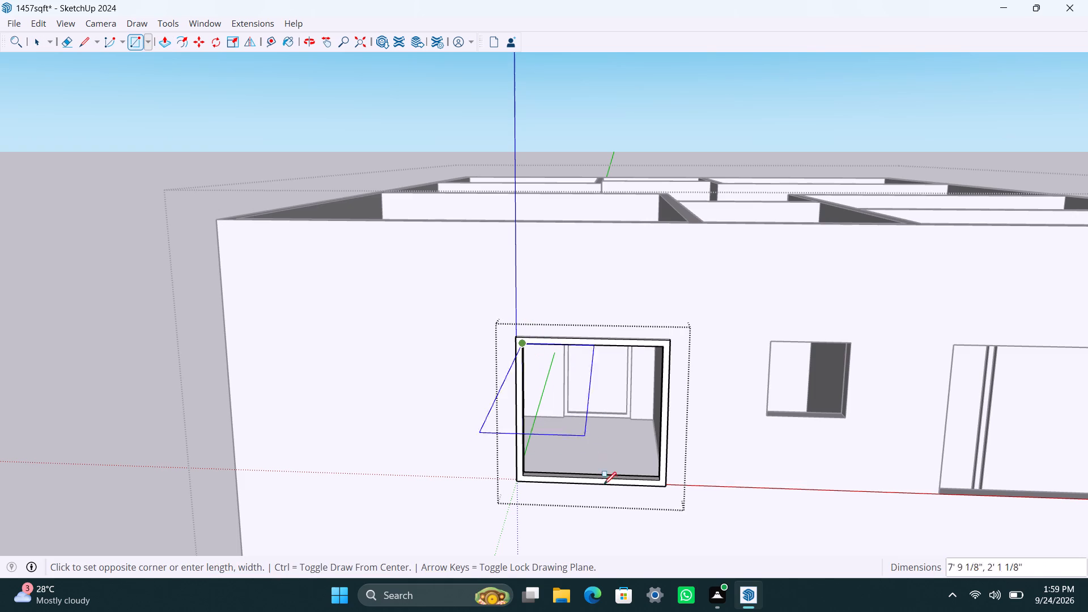
click(594, 479)
key(space)
click(630, 458)
key(Delete)
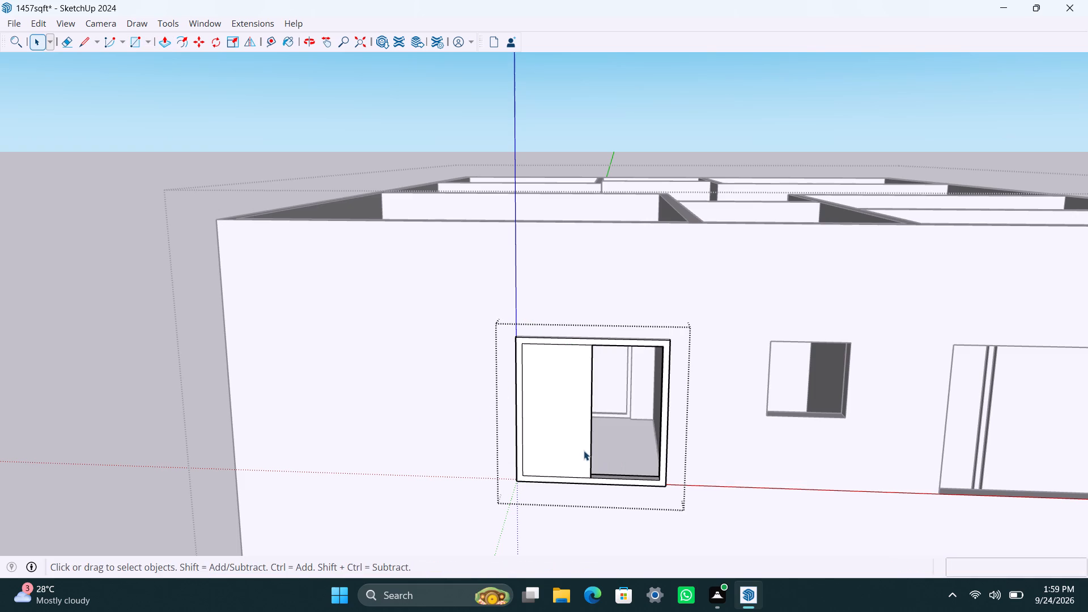
double_click(583, 450)
right_click(580, 450)
click(632, 249)
Open the half-width pane group and extrude its face to a thickness of 8 mm.
triple_click(568, 445)
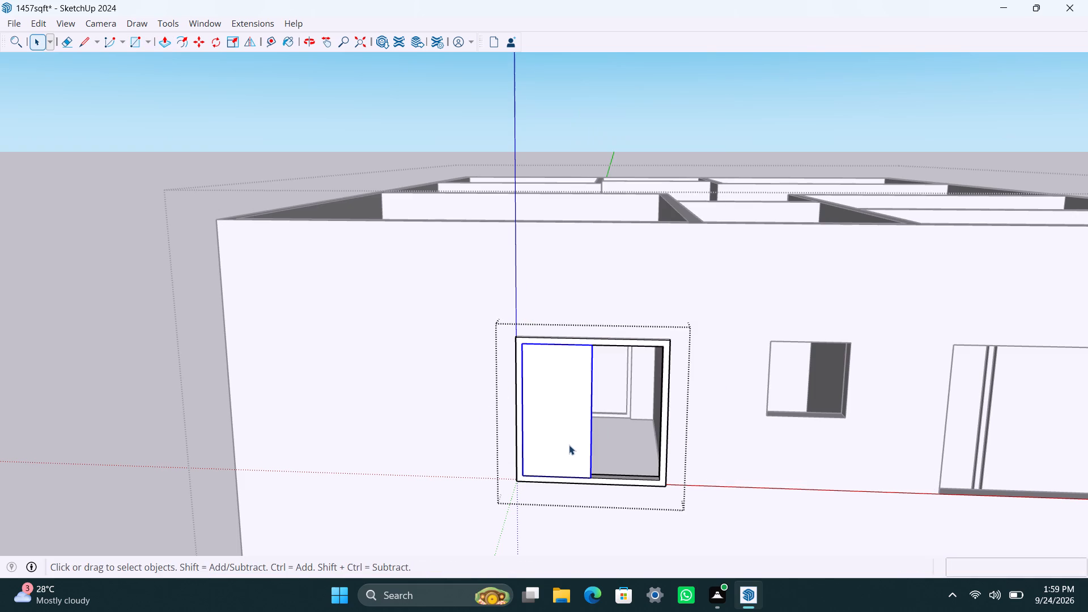
key(p)
drag(570, 445, 583, 438)
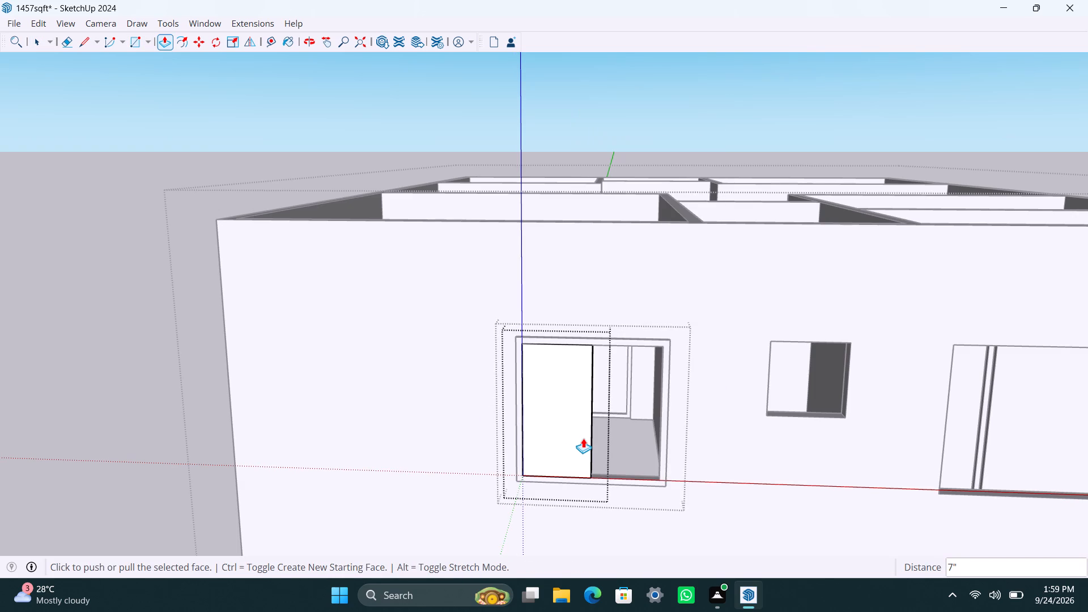
text(8mm)
key(Return)
key(space)
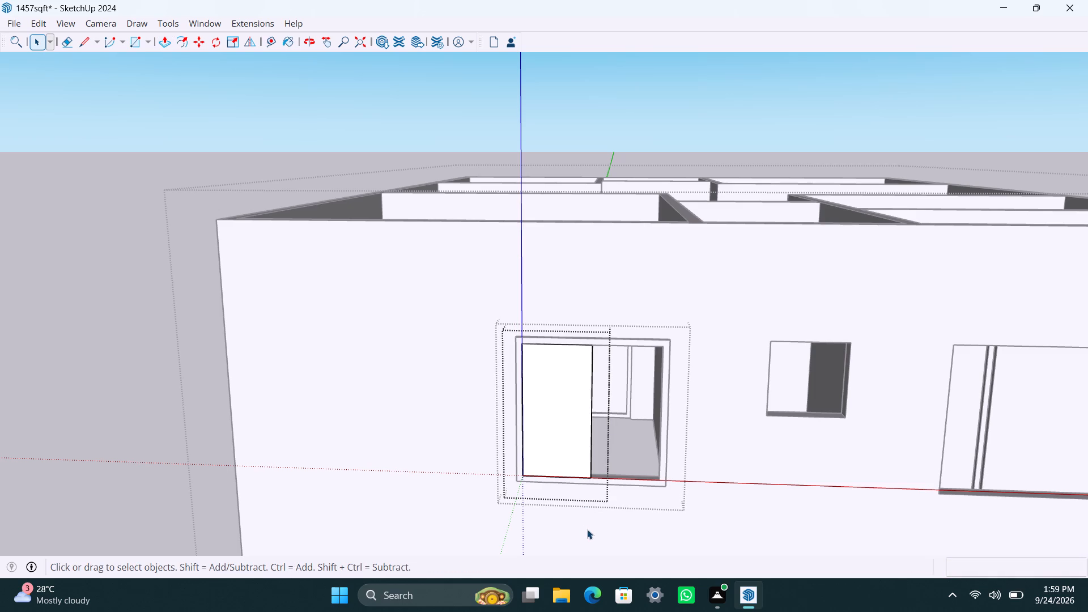
Leave the pane group, select the half-width pane and move it about 15/16" back into the frame's depth.
scroll(589, 533, down, 2)
middle_drag(572, 539, 462, 562)
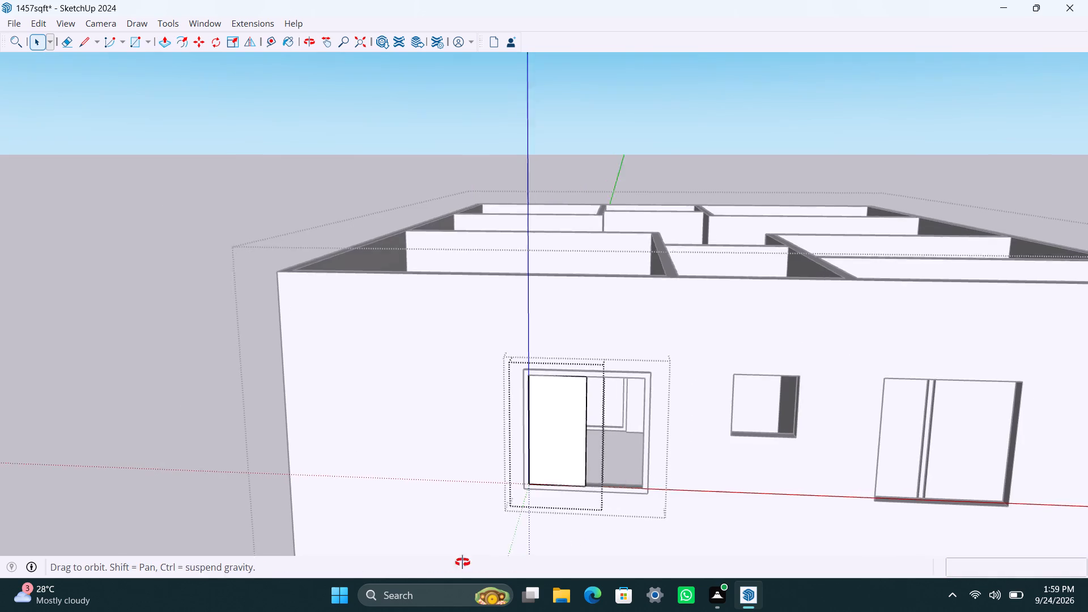
middle_drag(462, 562, 445, 567)
scroll(462, 538, up, 9)
click(488, 476)
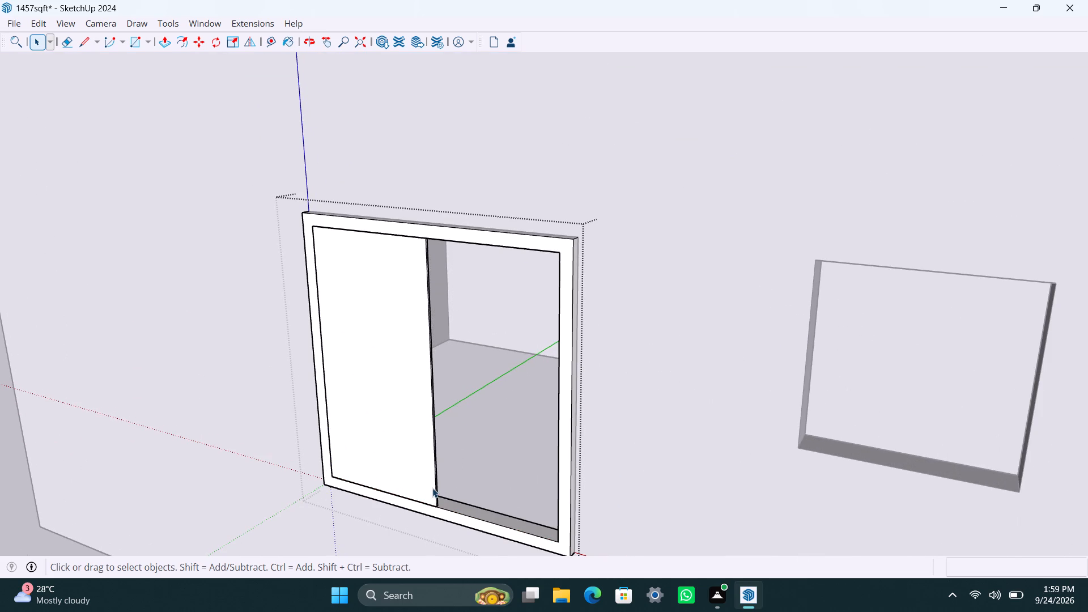
click(427, 487)
scroll(425, 499, up, 3)
key(m)
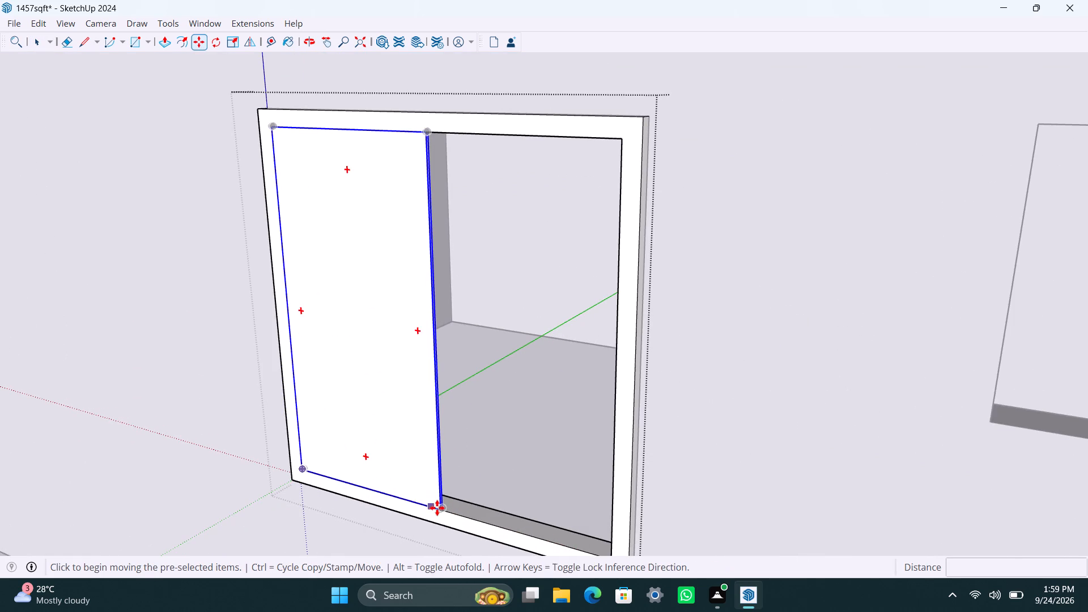
click(437, 508)
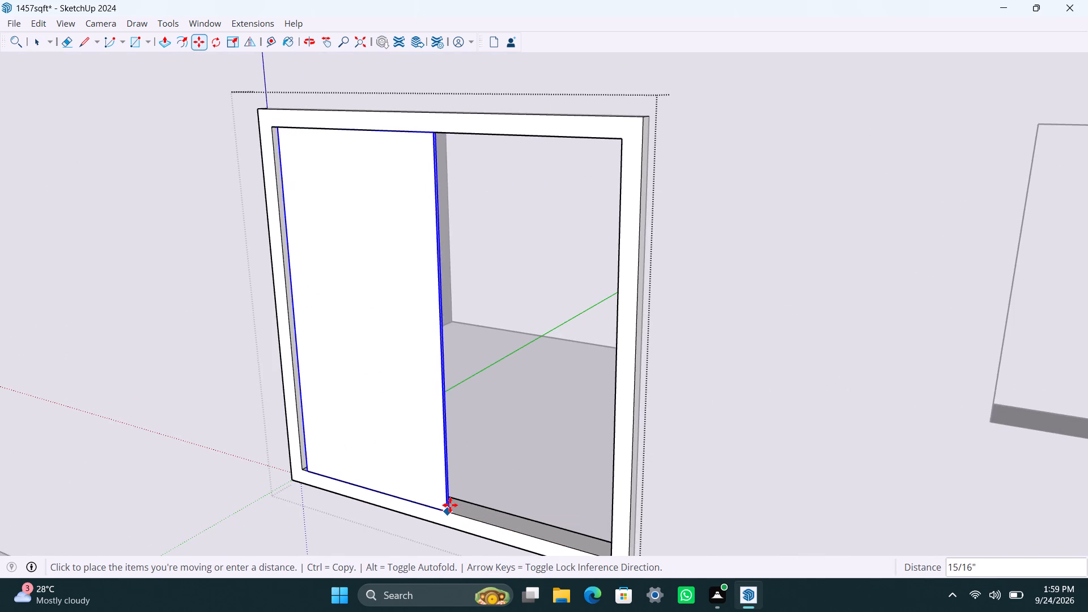
scroll(450, 505, up, 6)
click(449, 505)
Copy the pane across into the empty half of the window frame, against the frame's far side.
scroll(449, 505, down, 5)
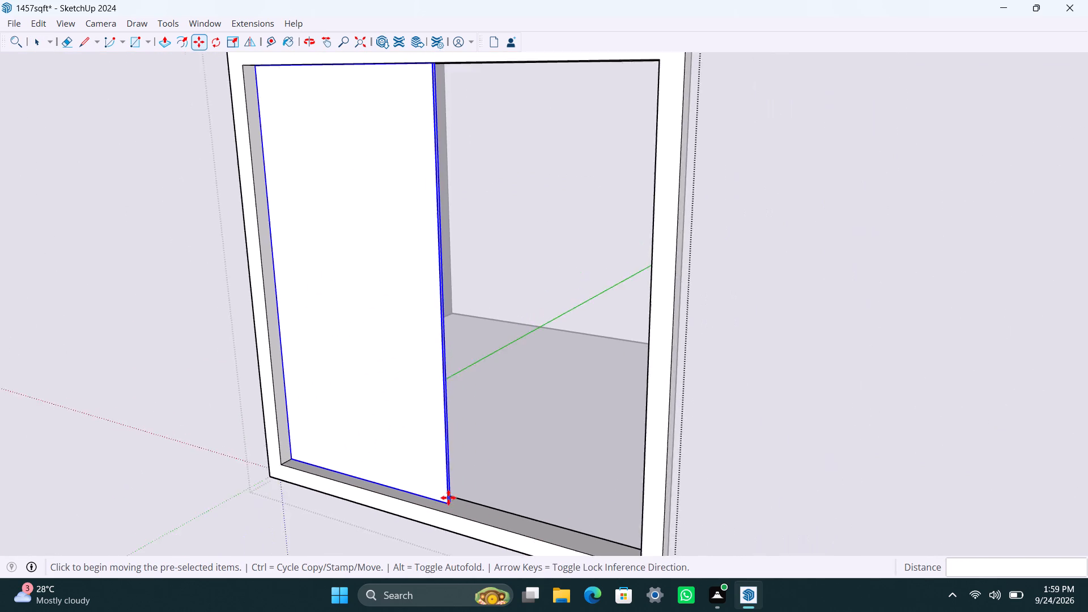
scroll(448, 498, down, 5)
ctrl+click(448, 499)
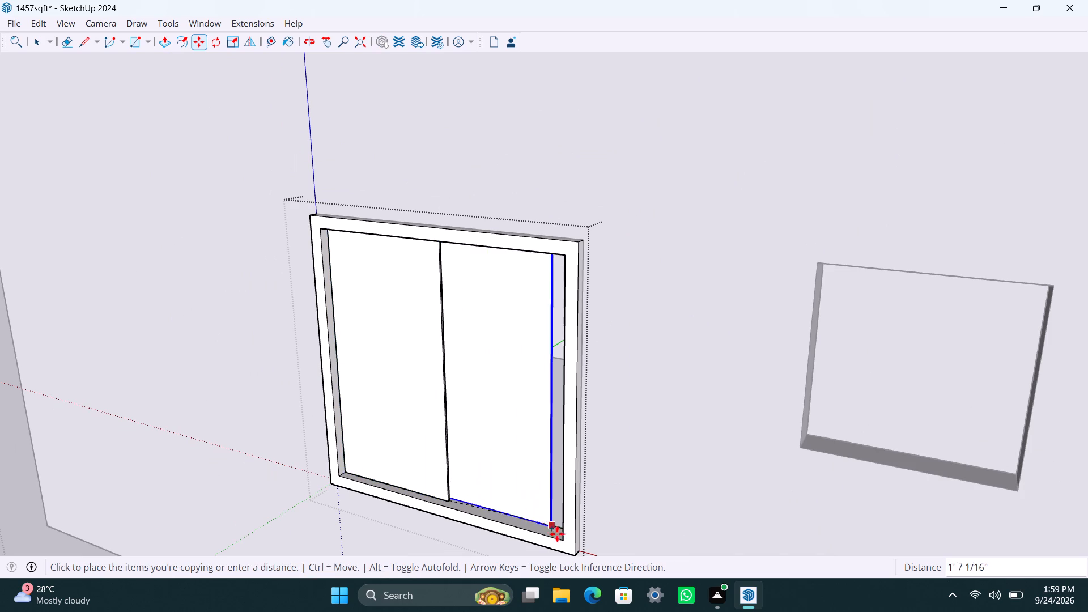
click(563, 537)
Move the copied pane back about 1 7/16" within the frame's depth until it meets the first pane, and leave the frame group.
scroll(494, 526, up, 7)
middle_drag(438, 523, 609, 523)
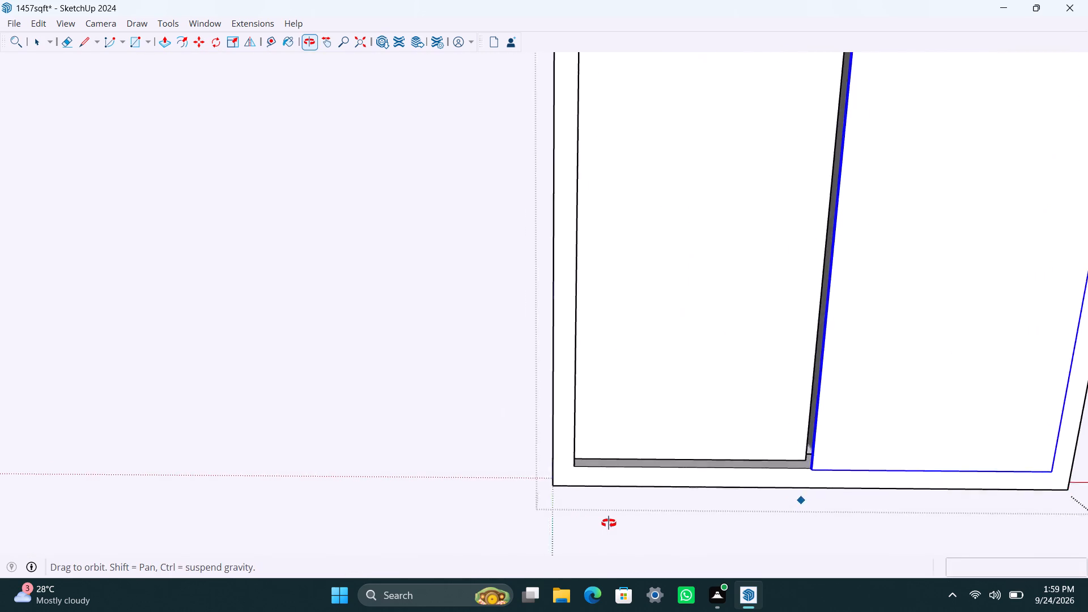
middle_drag(609, 523, 609, 523)
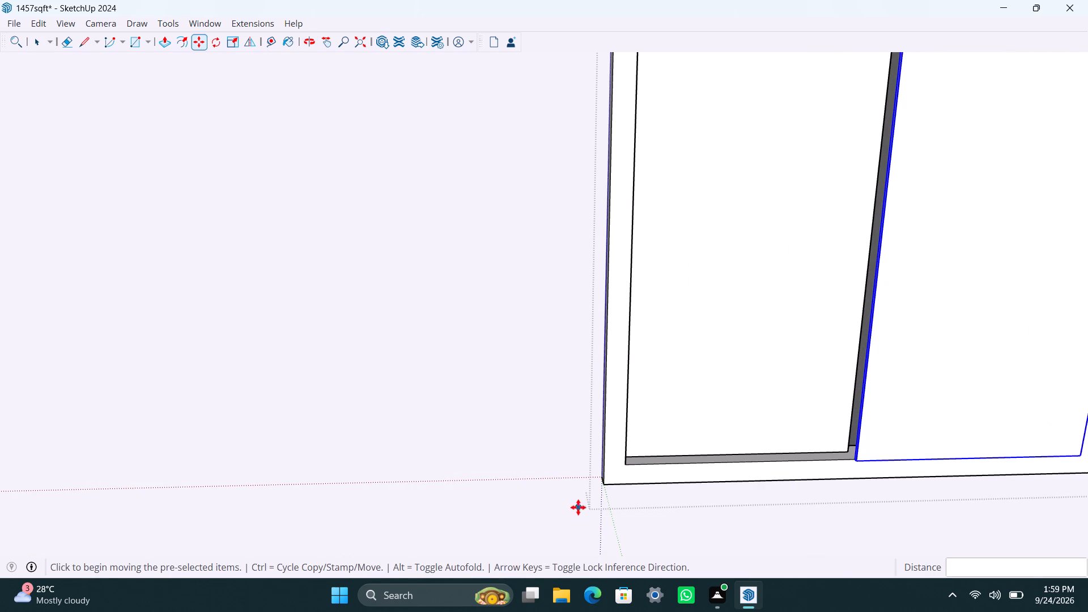
scroll(603, 481, up, 1)
middle_drag(601, 481, 699, 500)
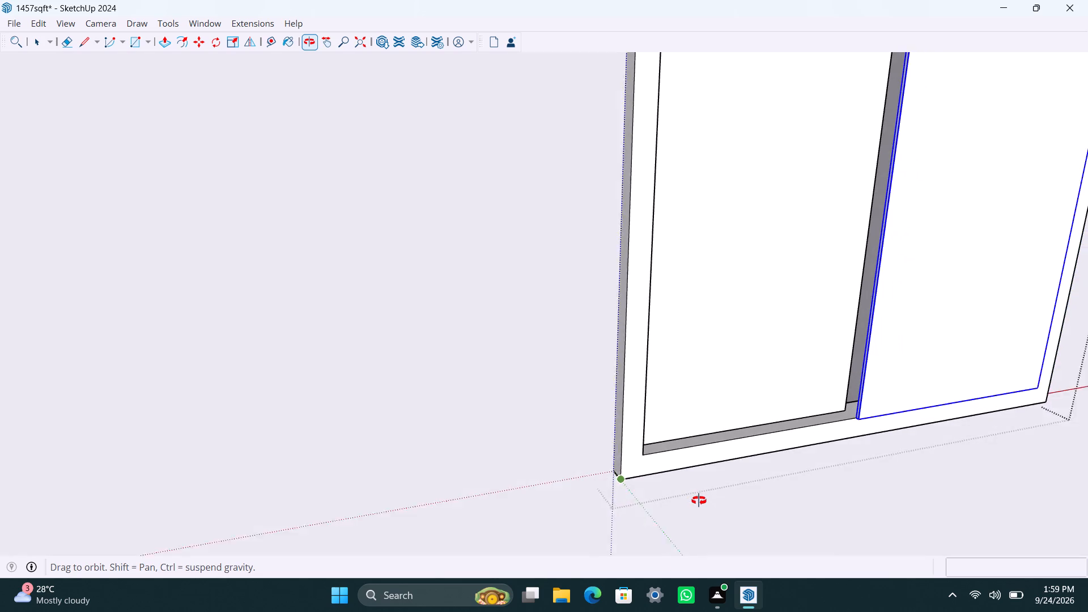
middle_drag(699, 500, 707, 501)
scroll(852, 408, up, 5)
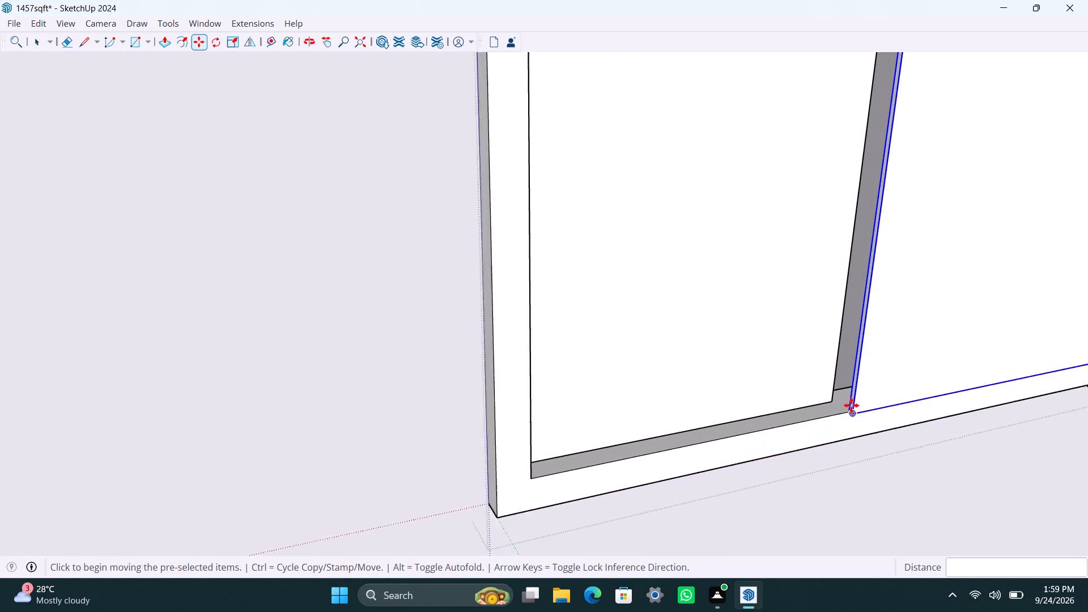
scroll(851, 405, up, 5)
click(847, 412)
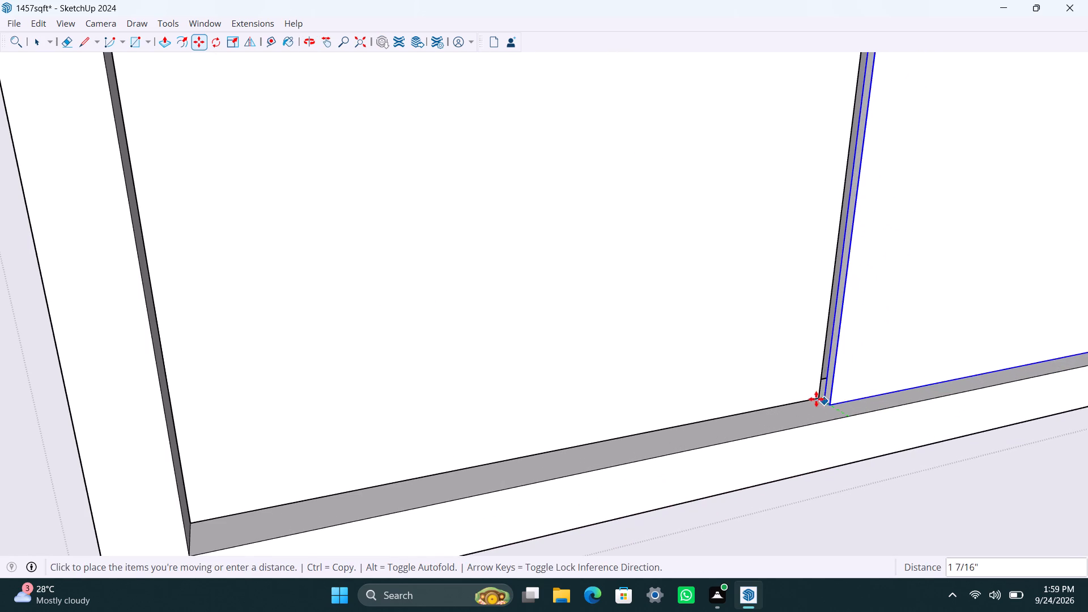
click(815, 399)
key(space)
scroll(726, 397, down, 11)
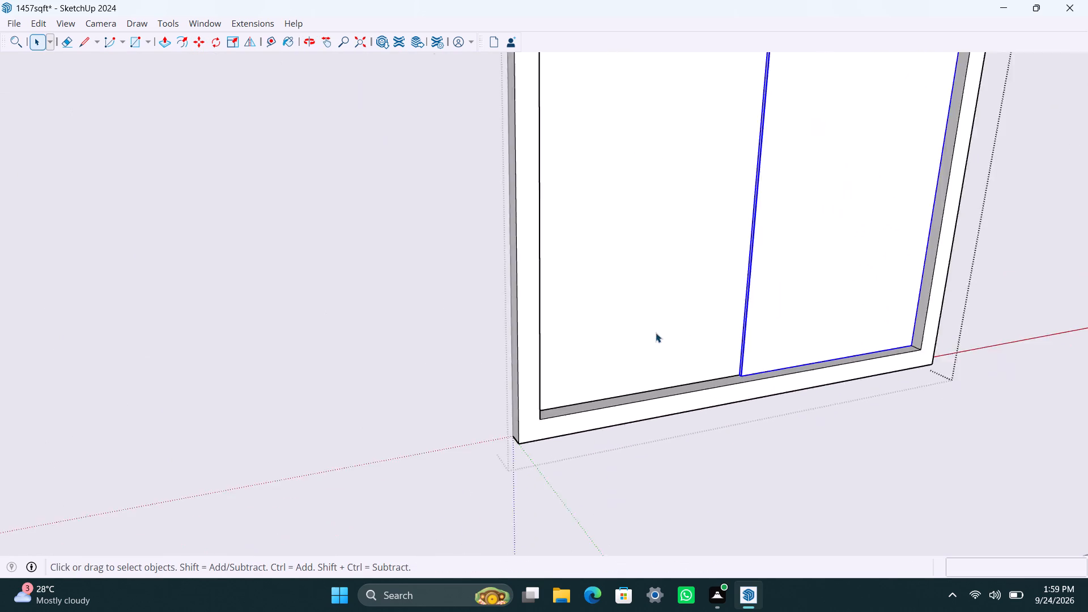
scroll(656, 333, down, 12)
scroll(651, 327, down, 11)
middle_drag(749, 360, 649, 364)
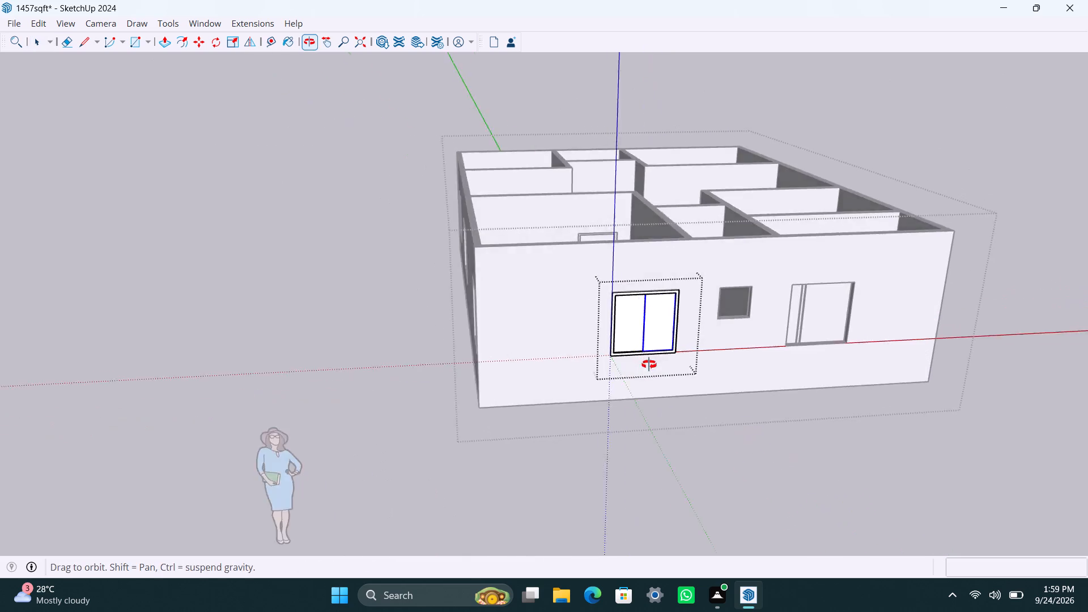
middle_drag(649, 364, 648, 364)
click(760, 450)
Draw a 2' by 2' rectangle over the small ventilation opening beside the finished window and group it.
middle_drag(730, 403, 631, 462)
scroll(638, 402, up, 3)
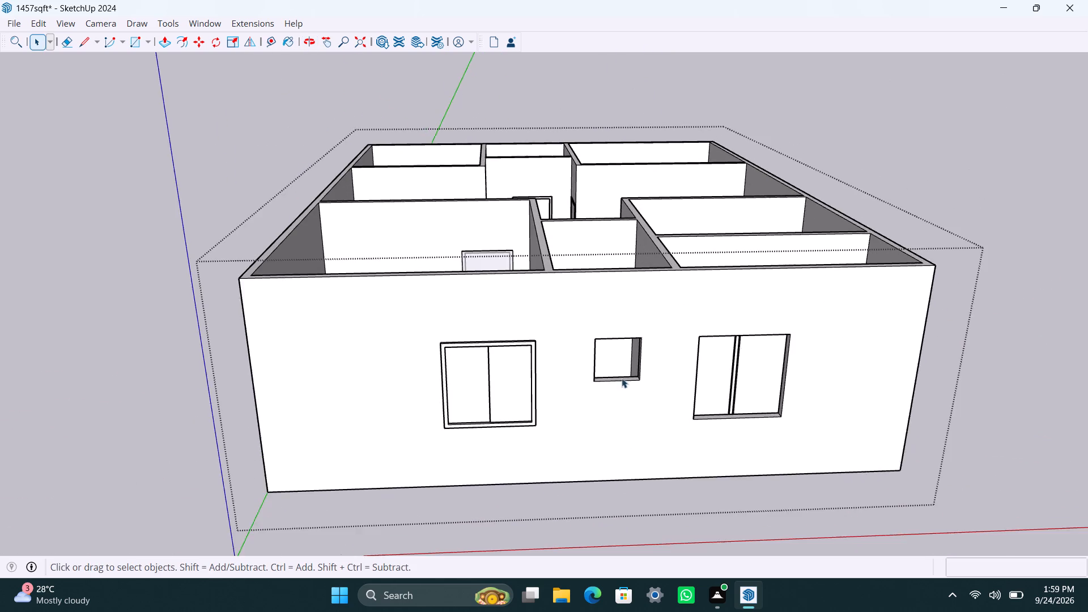
scroll(585, 358, up, 3)
shift+middle_drag(567, 328, 541, 339)
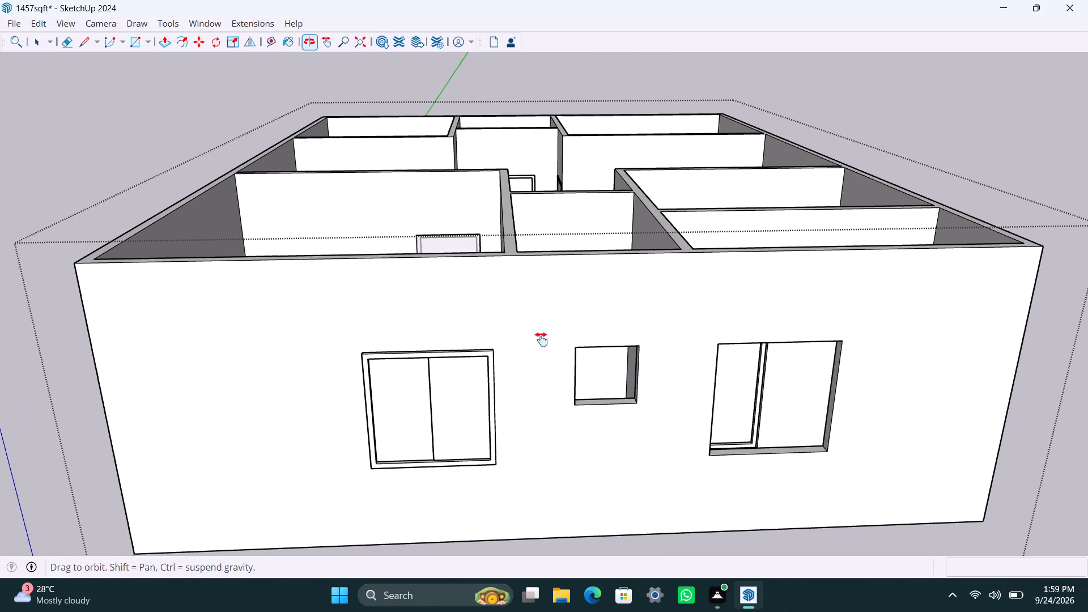
shift+middle_drag(541, 339, 534, 337)
scroll(561, 348, down, 1)
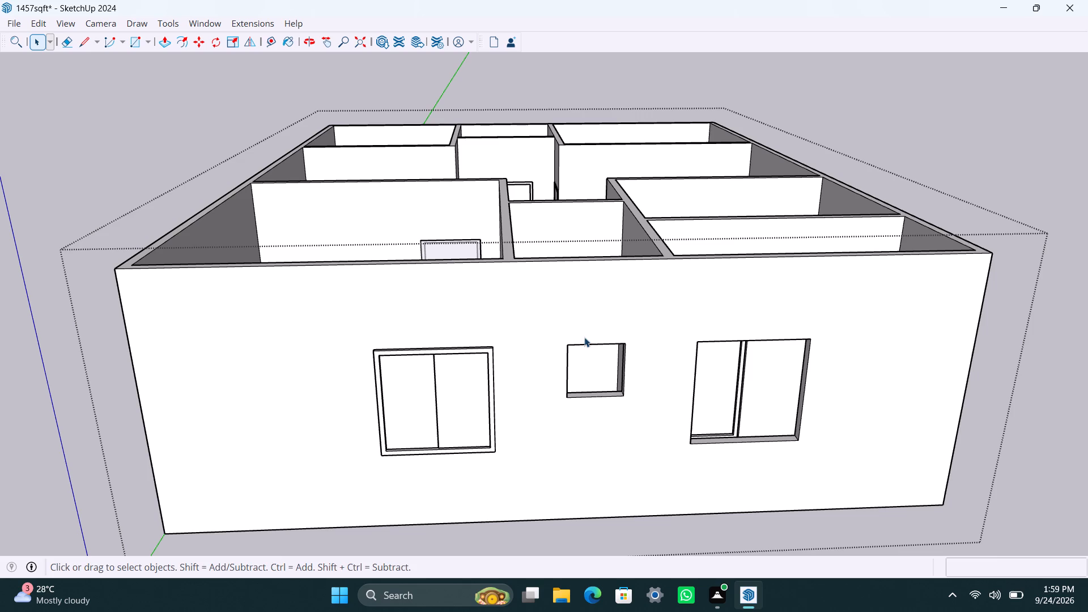
key(r)
drag(571, 344, 571, 350)
click(621, 397)
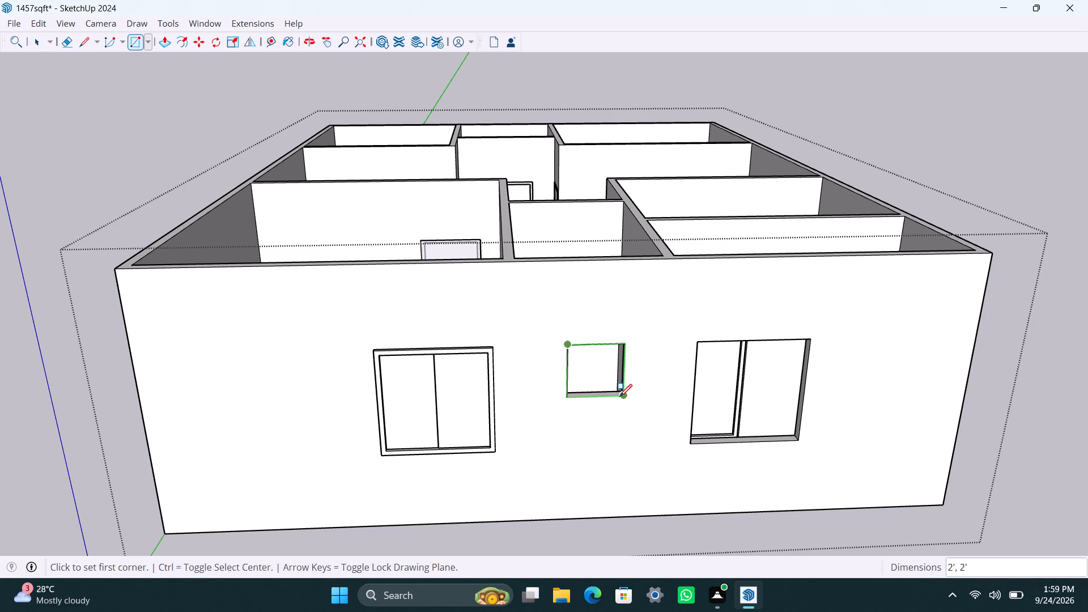
key(space)
double_click(594, 374)
right_click(594, 374)
click(644, 174)
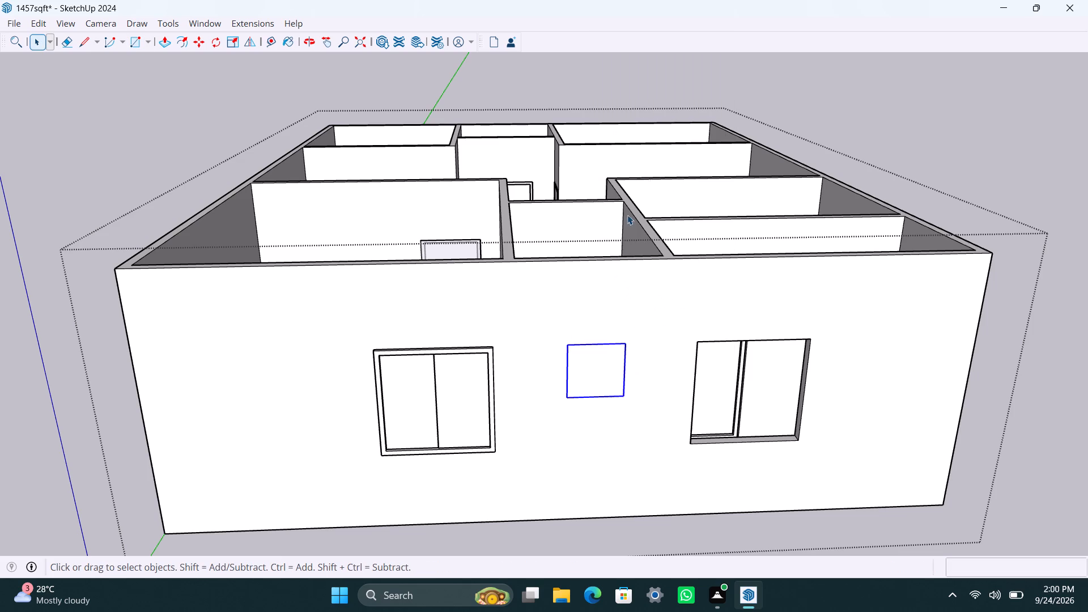
Open the ventilation rectangle group, offset its outline 2" inward and delete the inner face to leave a frame.
scroll(582, 355, up, 2)
triple_click(573, 359)
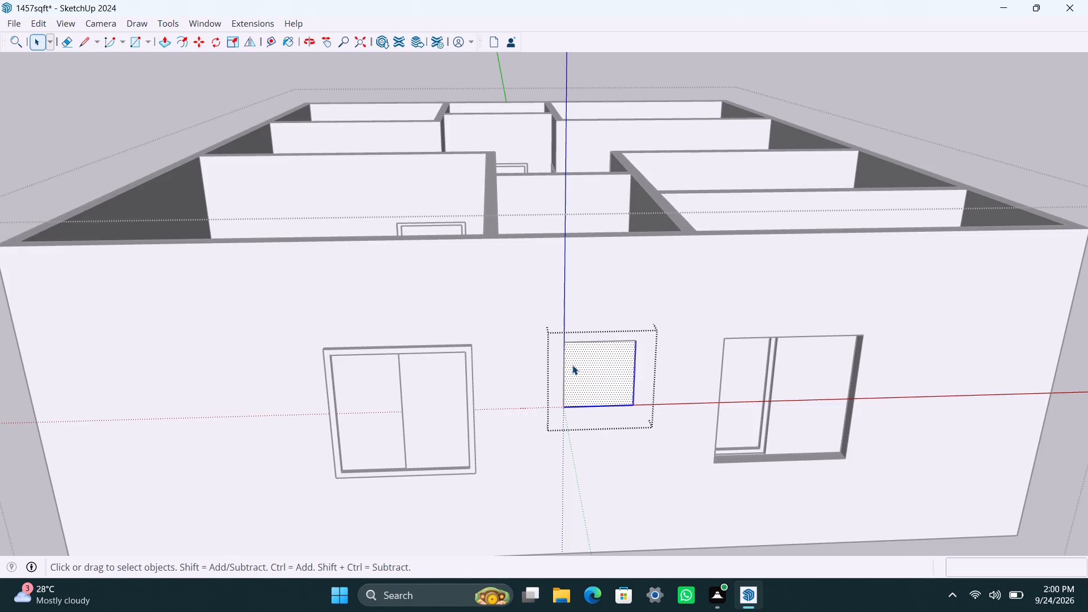
key(f)
click(572, 365)
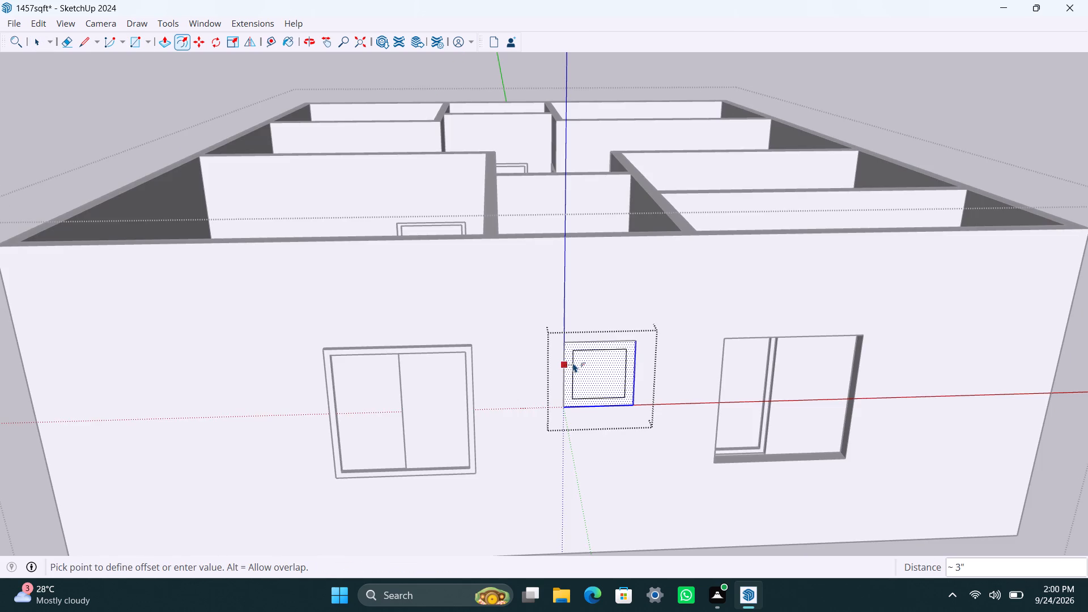
text(2")
key(Return)
key(space)
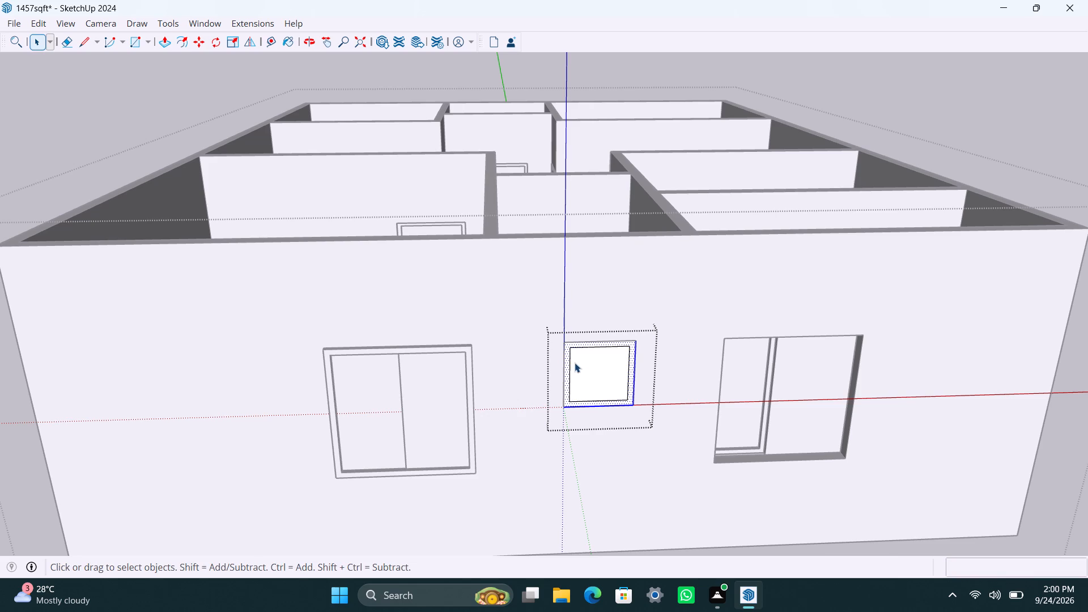
click(590, 392)
key(Delete)
Extrude the ventilation frame face 1.5" into the wall and pull it another 1.5" outward.
scroll(577, 402, up, 3)
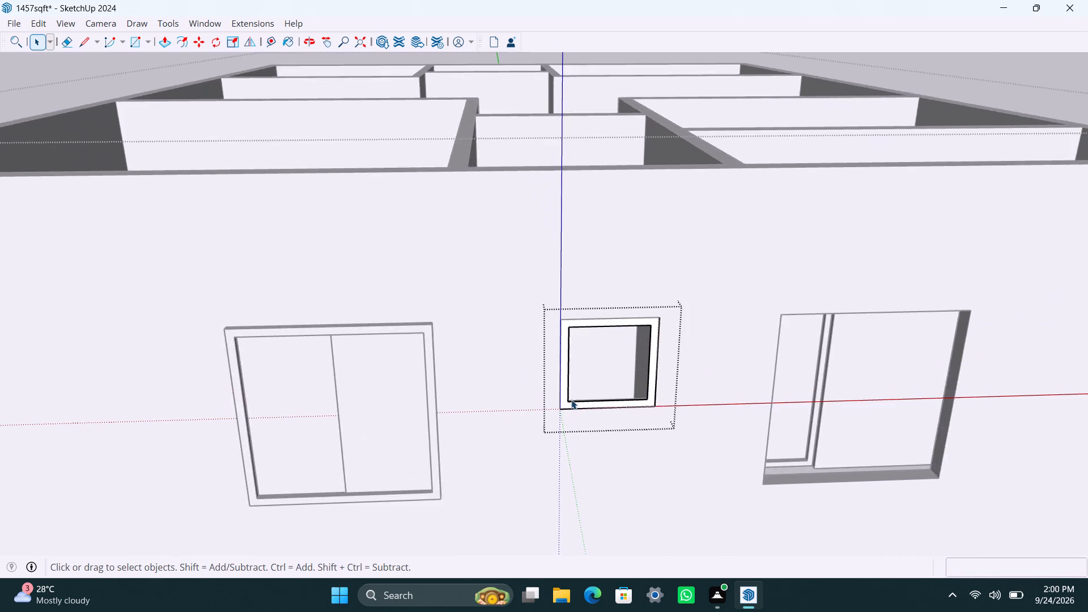
scroll(571, 399, up, 2)
click(564, 388)
key(p)
drag(564, 388, 566, 381)
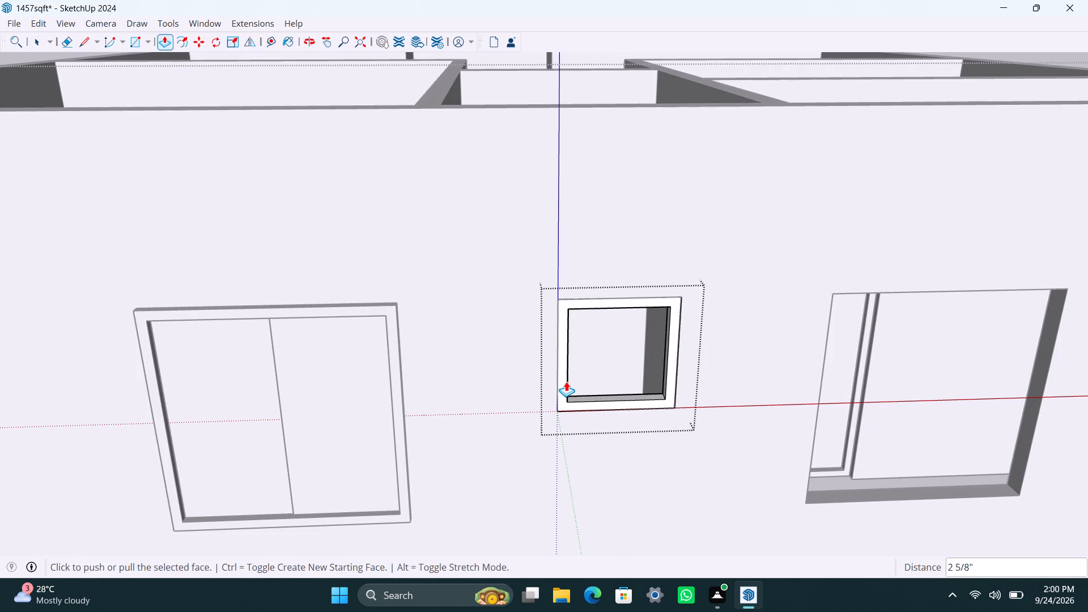
text(1.5")
key(Return)
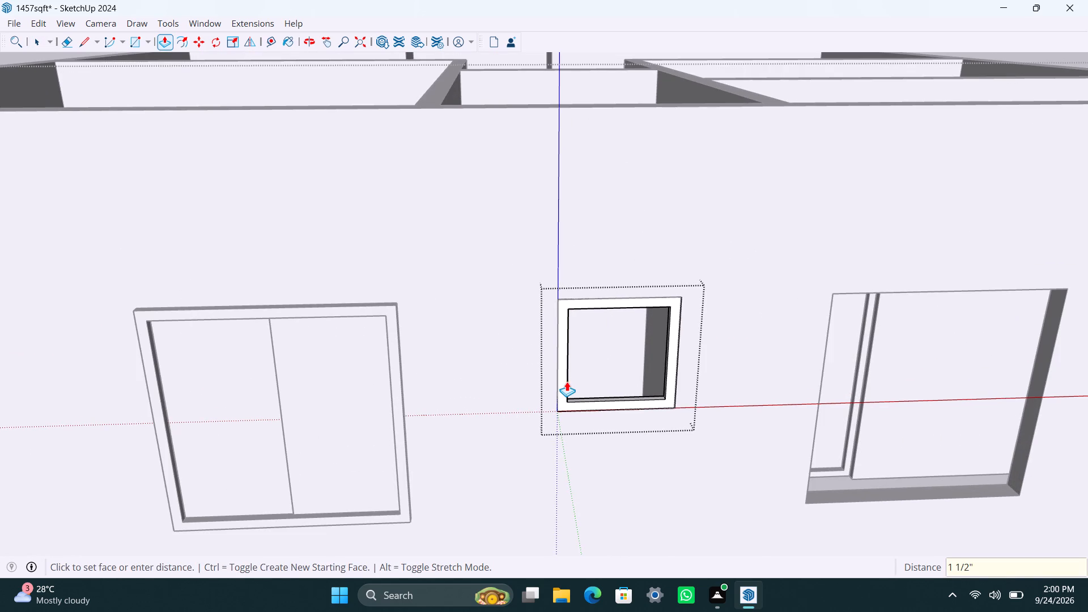
click(564, 386)
text(1.)
text(5")
key(Return)
key(space)
Draw a 2" high, full-width rectangle along the top of the ventilation frame's opening, delete the leftover face below and group the strip.
key(r)
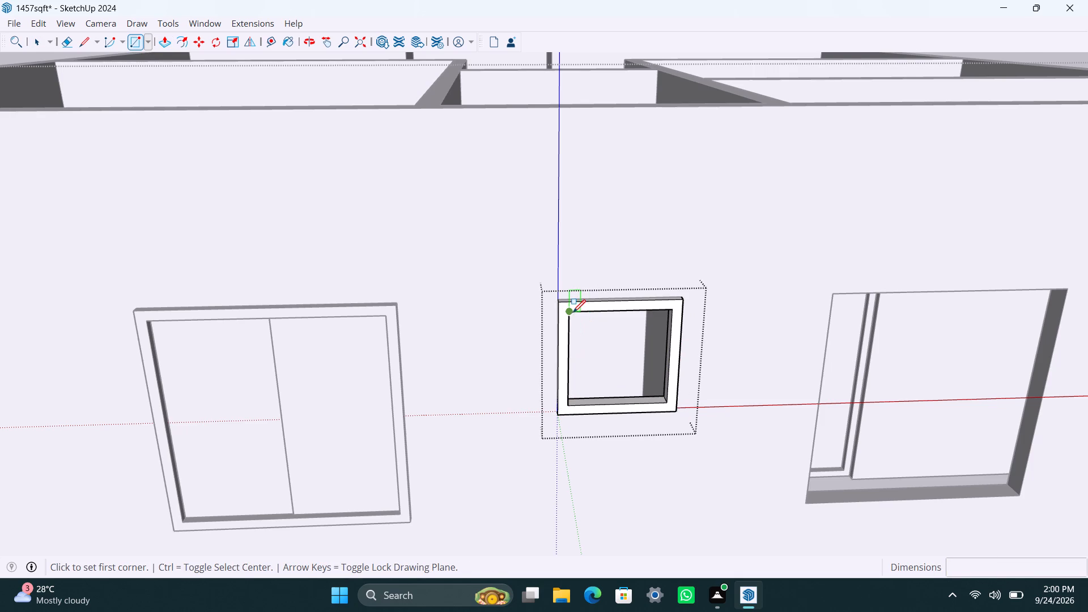
click(572, 312)
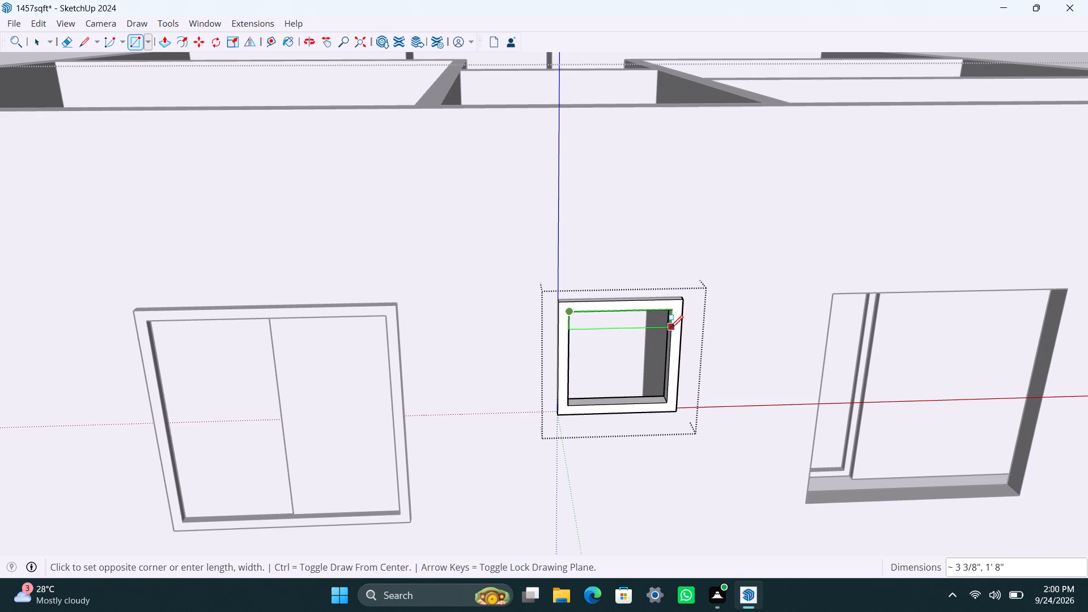
key(2)
key(shift+quotedbl)
key(Return)
key(space)
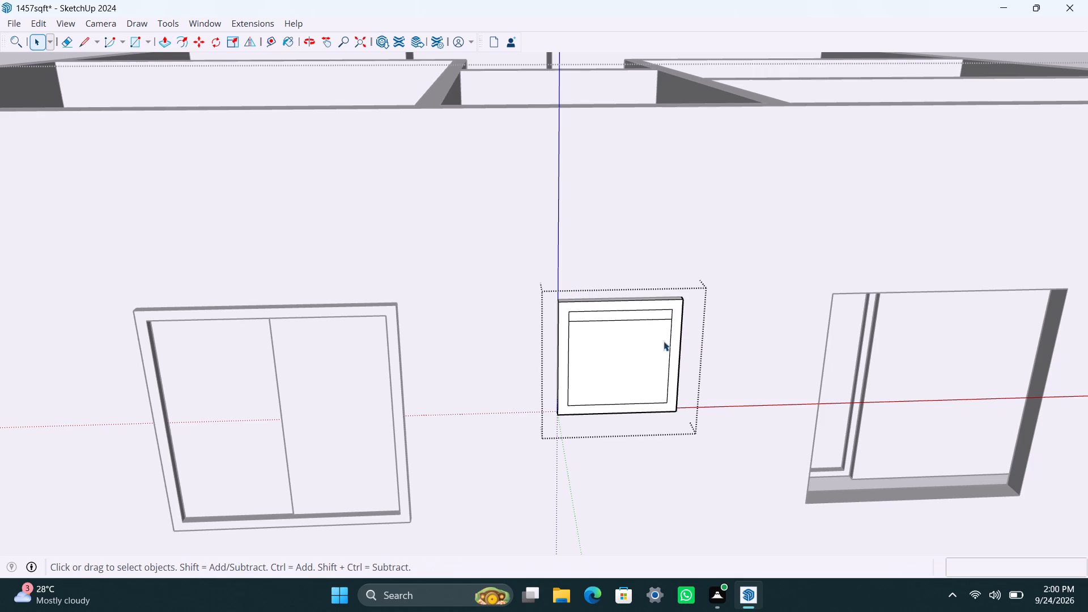
click(633, 355)
key(Delete)
scroll(639, 316, up, 2)
double_click(639, 316)
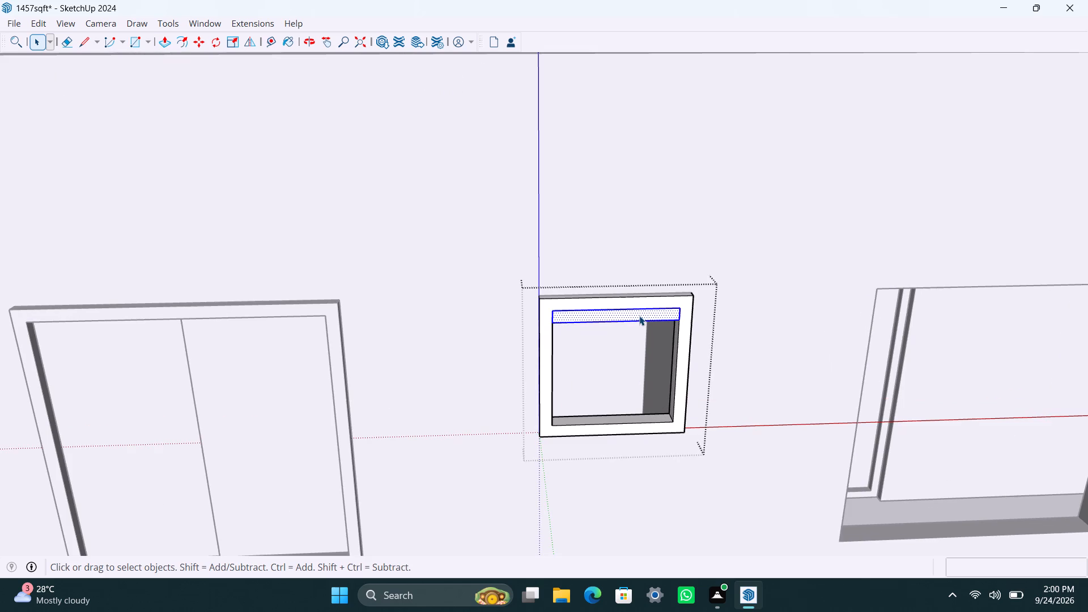
right_click(639, 316)
drag(739, 130, 738, 135)
Open the strip group, extrude its face to a slat thickness of 8 mm and leave the group.
scroll(640, 309, up, 7)
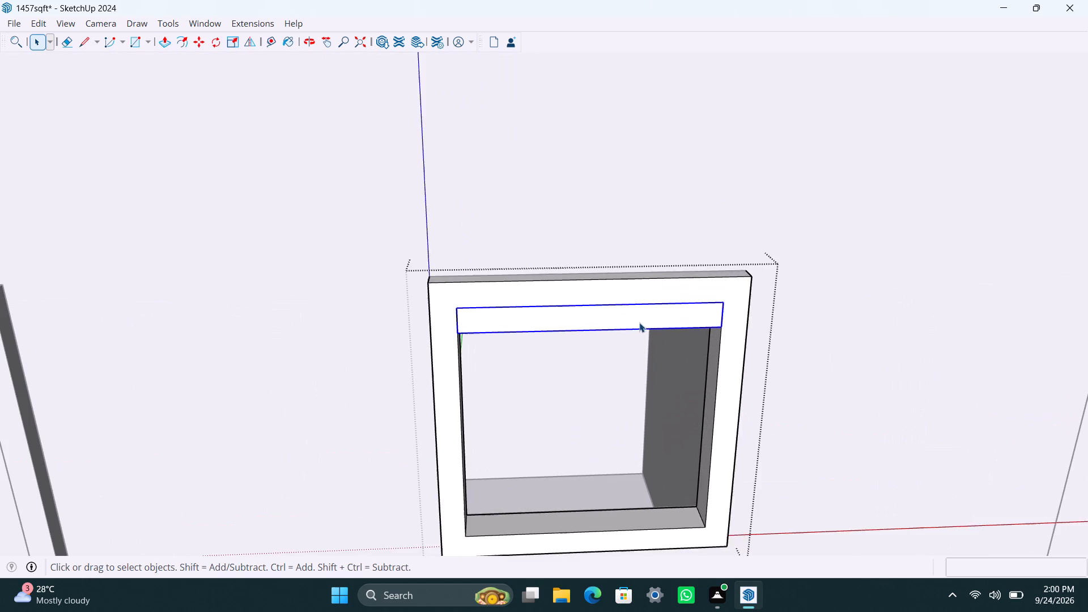
triple_click(640, 321)
key(p)
click(640, 321)
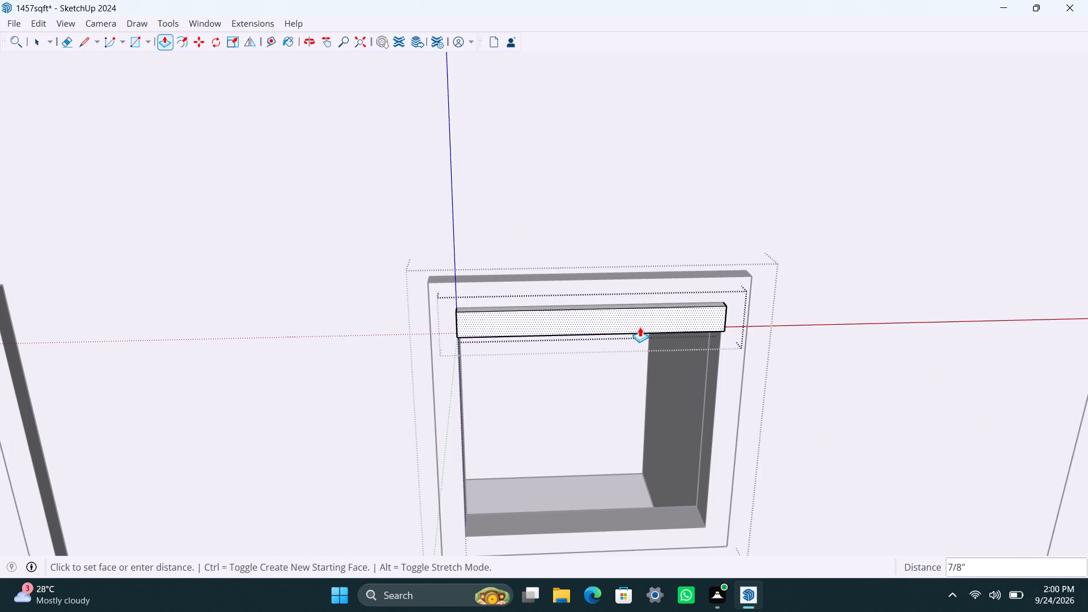
text(8mm)
key(Return)
key(space)
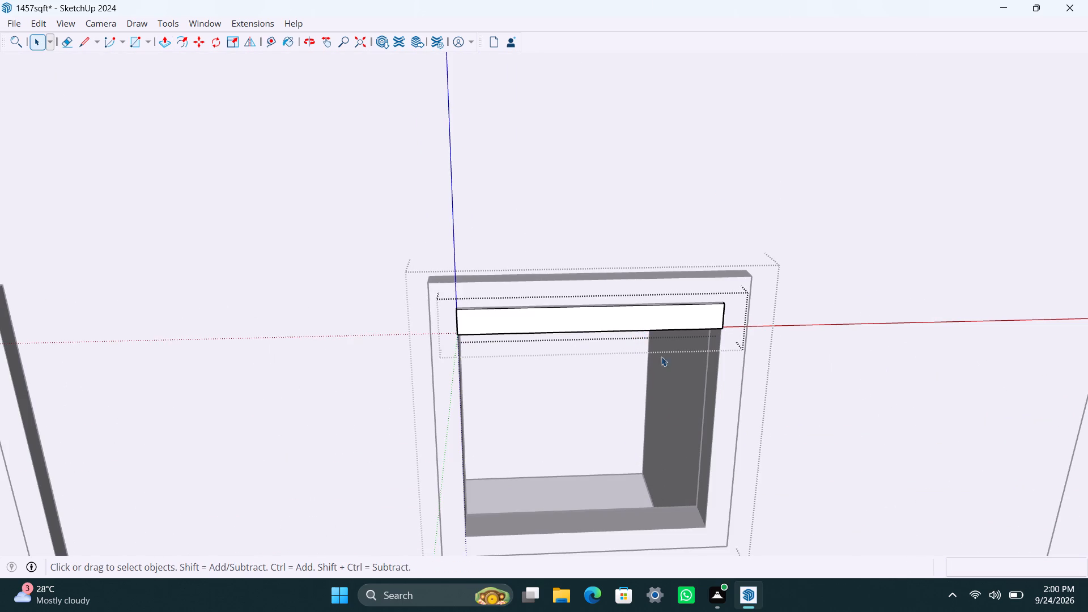
click(827, 389)
Copy the slat down to the bottom of the ventilation frame, divide the distance into 6 equal copies and leave the frame group.
click(684, 314)
key(m)
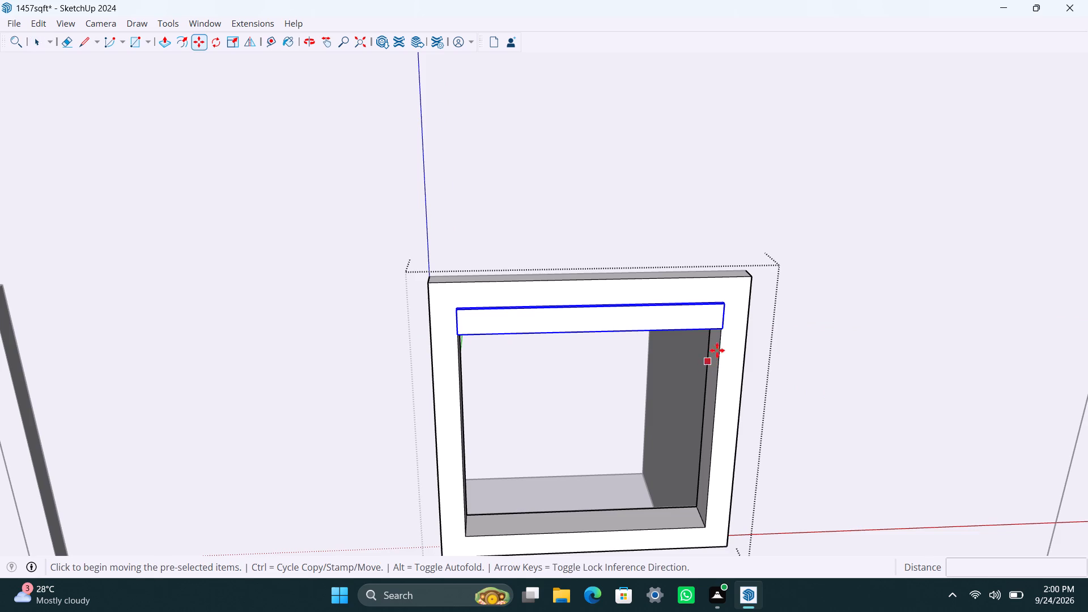
ctrl+click(722, 333)
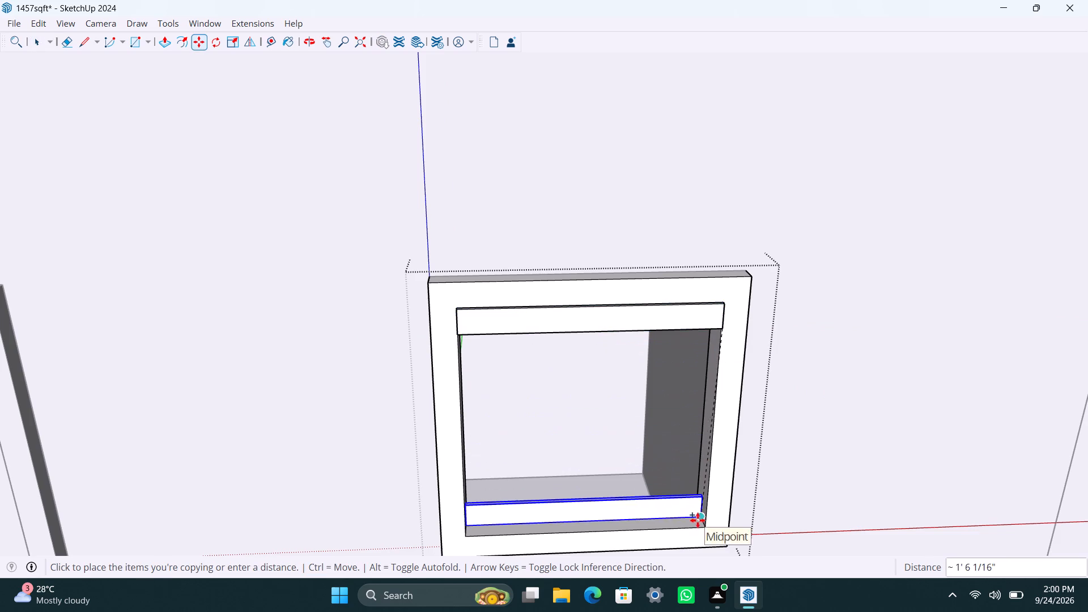
click(703, 521)
text(/6)
key(Return)
key(space)
scroll(628, 509, down, 6)
scroll(585, 448, down, 13)
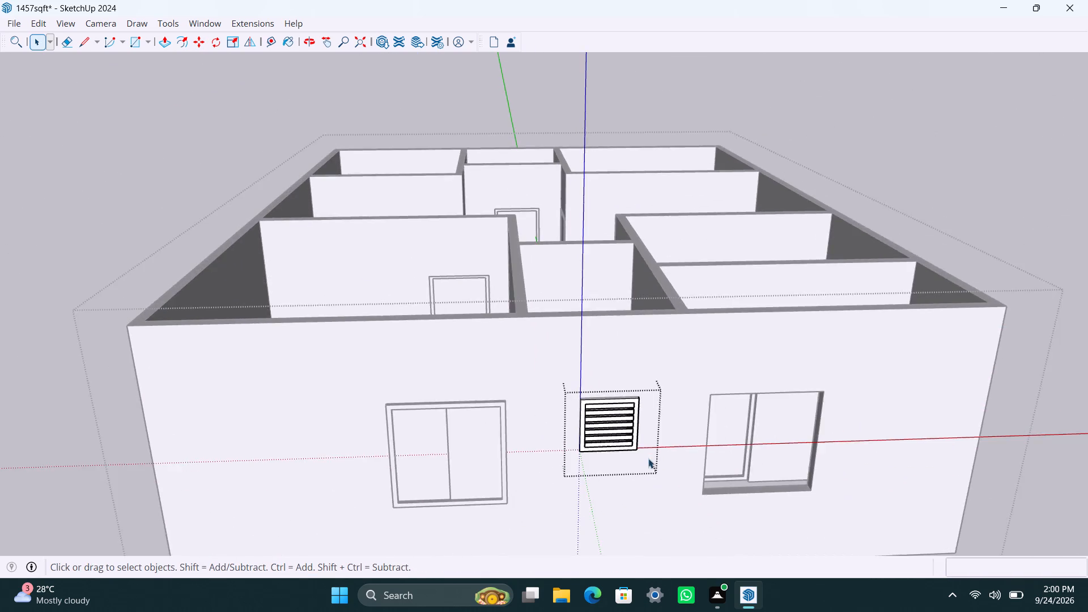
shift+middle_drag(648, 458, 528, 397)
click(984, 335)
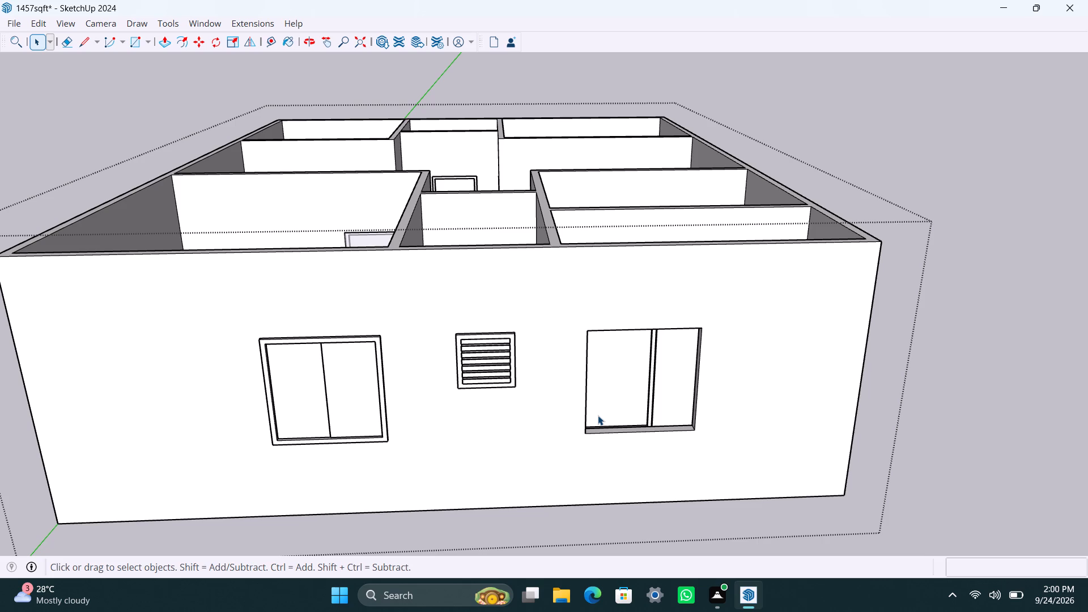
Draw a rectangle over the unframed window opening beside the louvred ventilation and group it.
scroll(596, 409, up, 1)
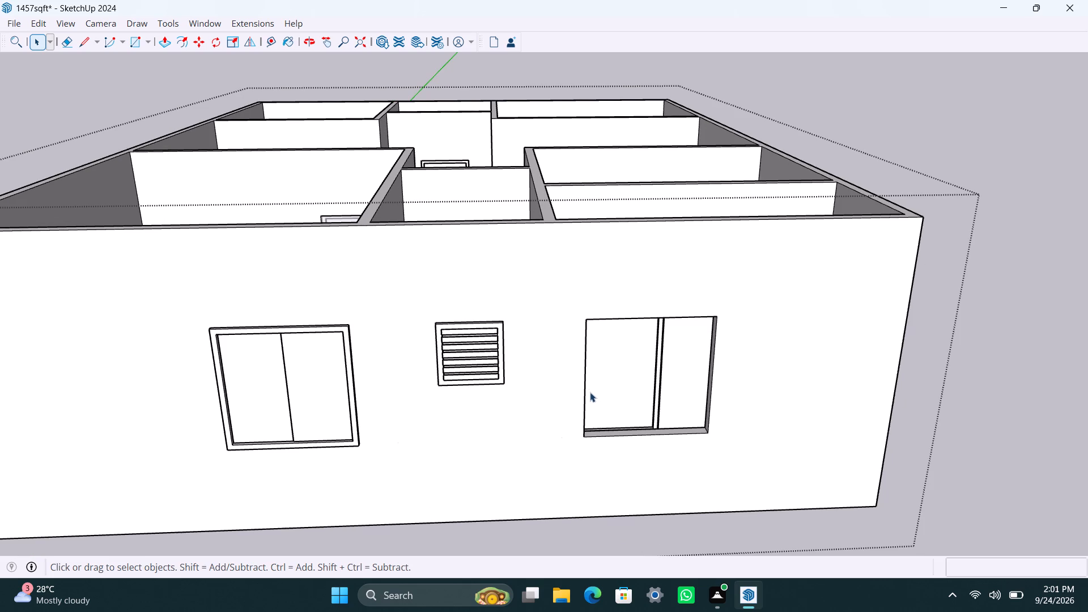
key(t)
key(r)
click(588, 324)
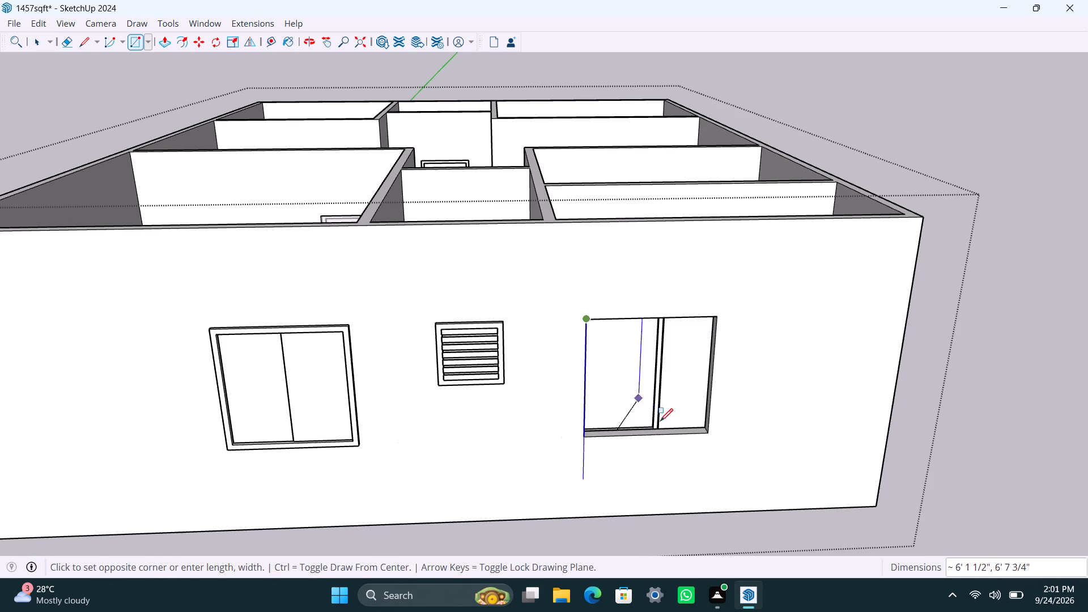
click(706, 433)
key(space)
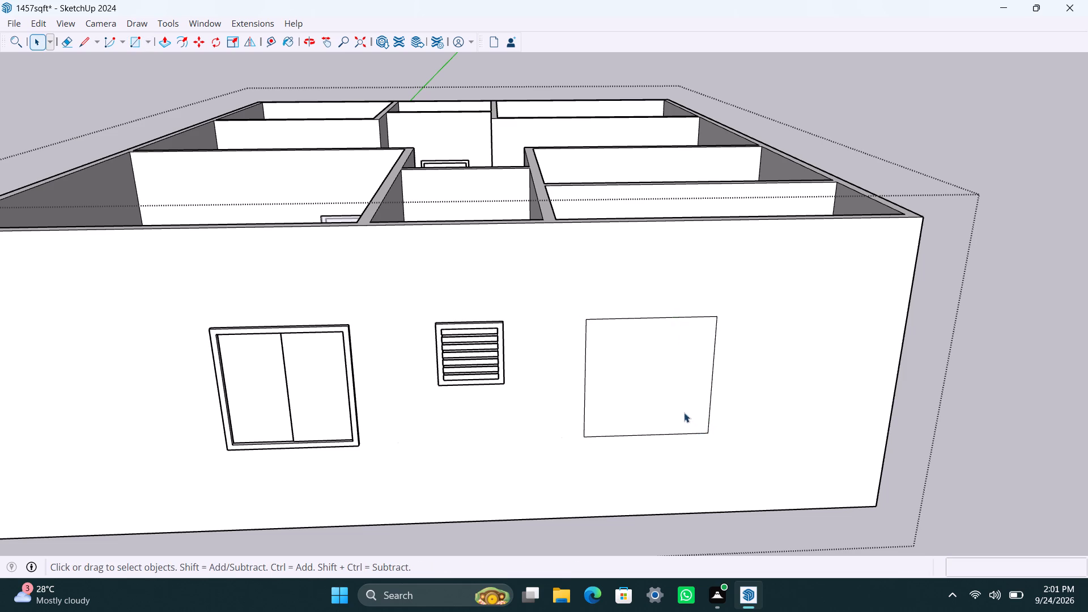
double_click(630, 386)
right_click(630, 386)
click(679, 188)
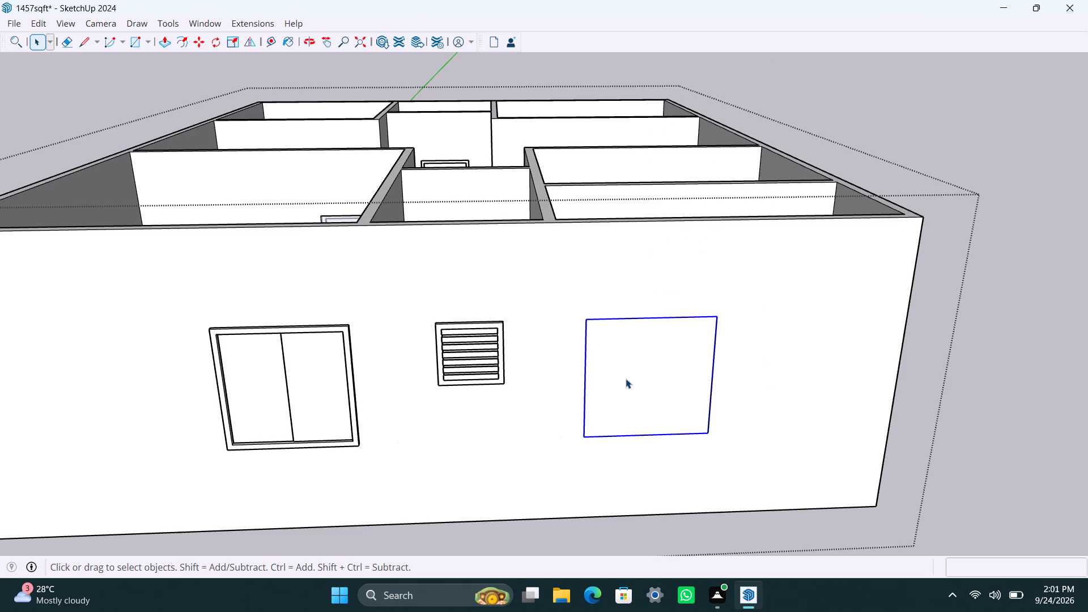
Open the new group, offset the face 2" inward and delete the inner face to leave a frame outline.
triple_click(610, 361)
key(f)
click(604, 350)
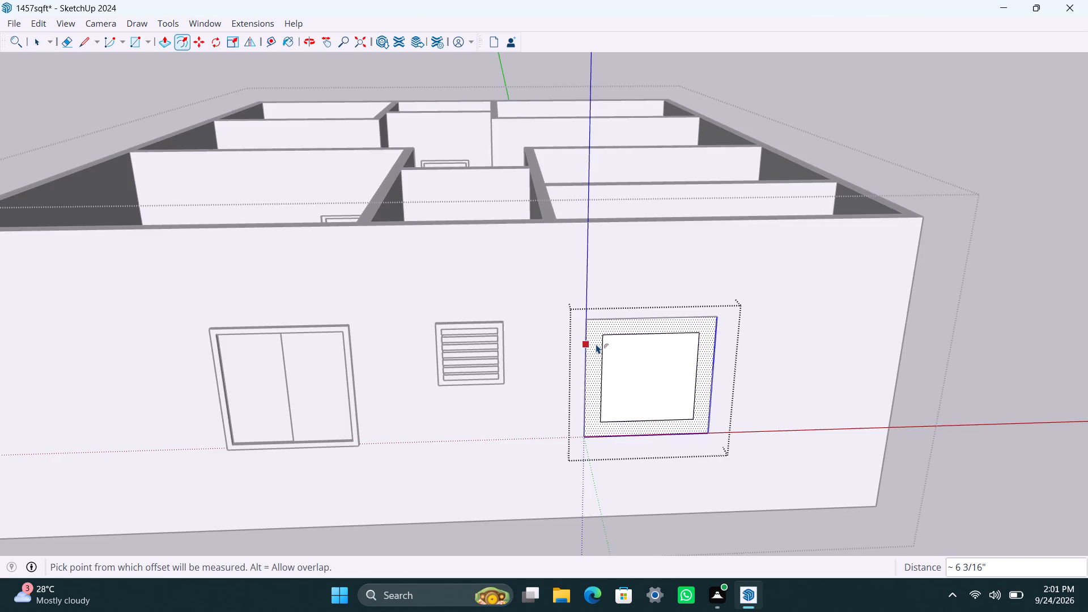
text(2")
key(Return)
key(space)
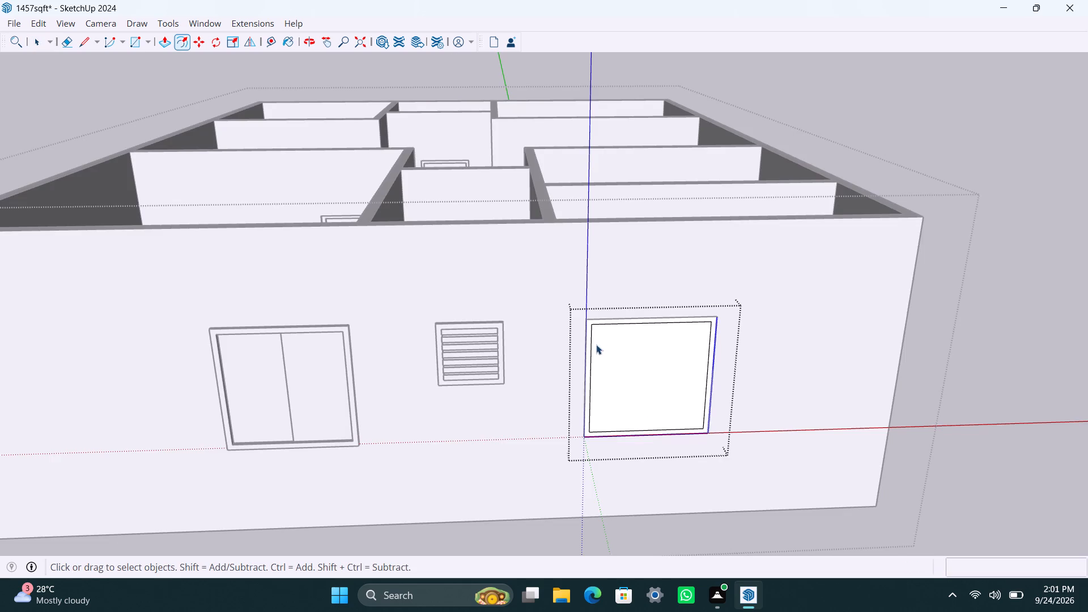
click(638, 379)
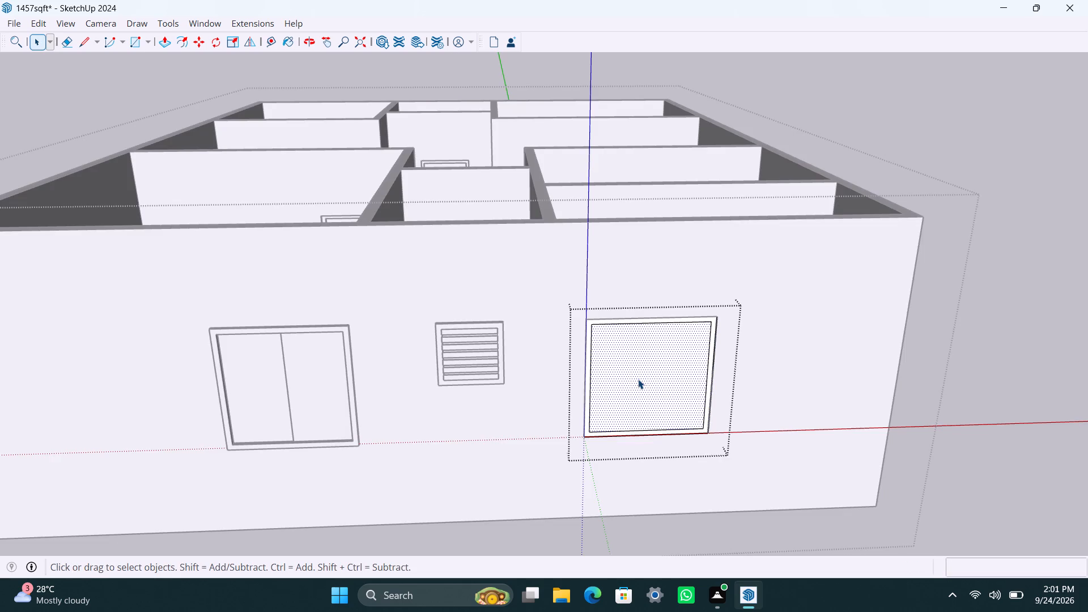
key(Delete)
Extrude the window frame face 1.5" and then pull it another 1.5".
scroll(585, 436, up, 5)
click(586, 407)
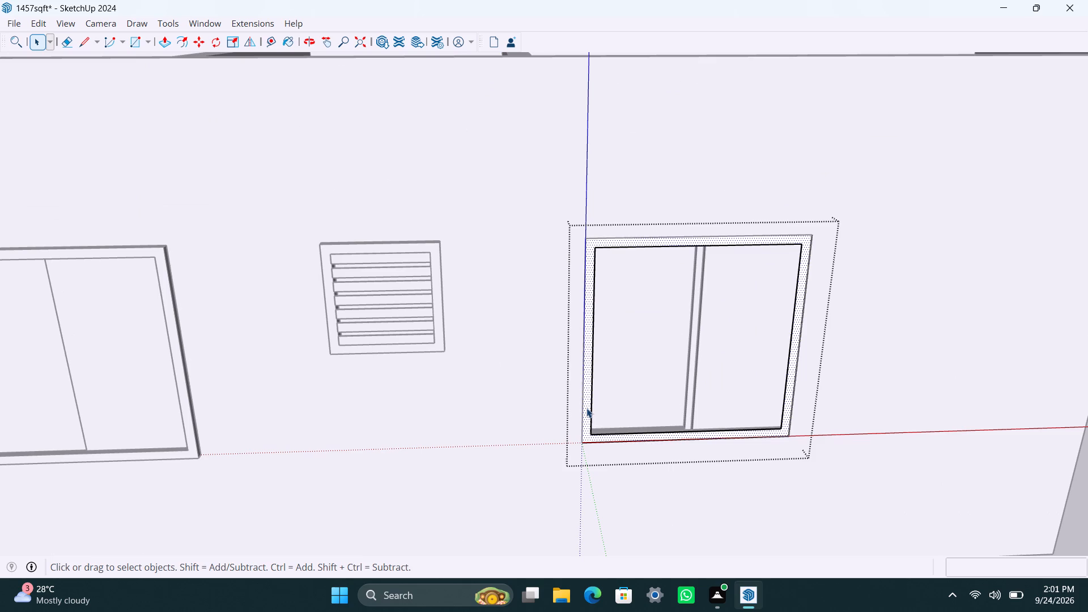
key(p)
drag(586, 410, 590, 400)
text(1.5")
key(Return)
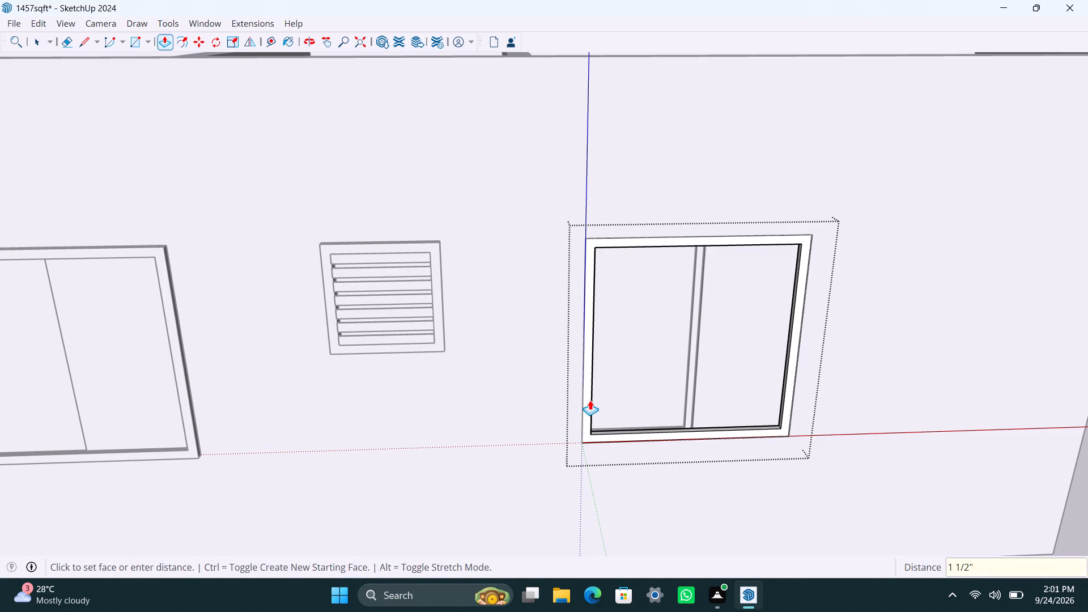
click(588, 399)
text(1.5")
key(Return)
key(space)
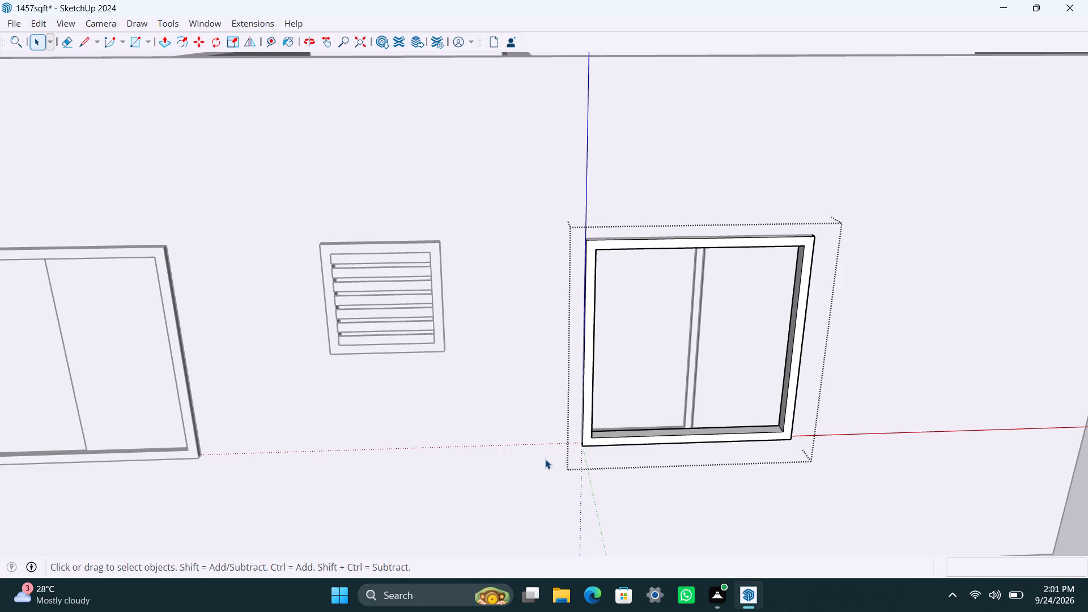
Draw a 1' 10" by 3' 8" pane rectangle over one half of the frame's opening and delete the face on the other half.
scroll(585, 458, down, 2)
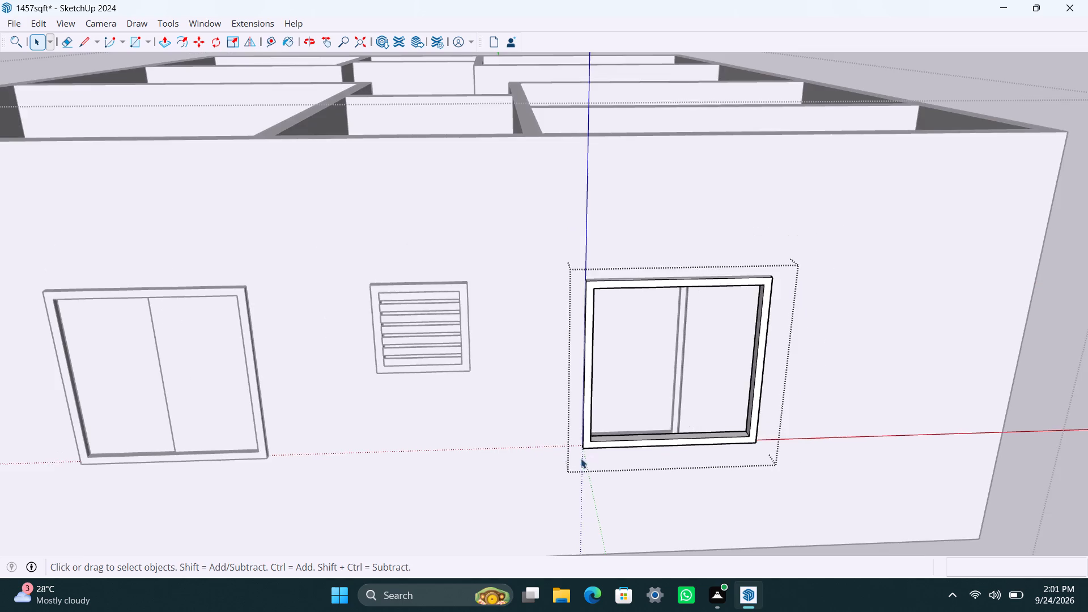
shift+middle_drag(580, 457, 497, 446)
key(r)
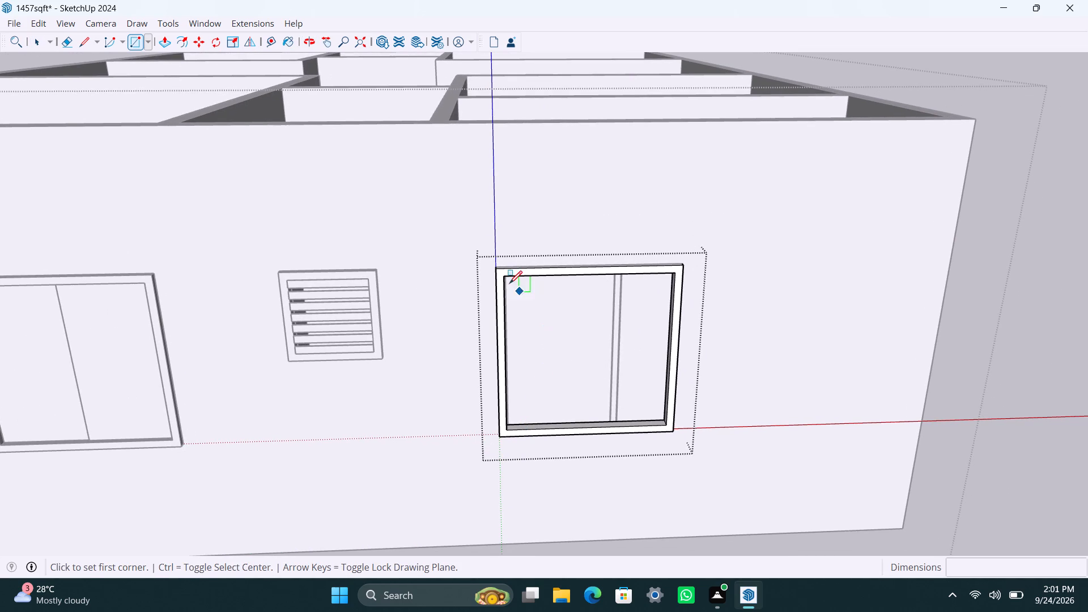
click(508, 279)
click(582, 427)
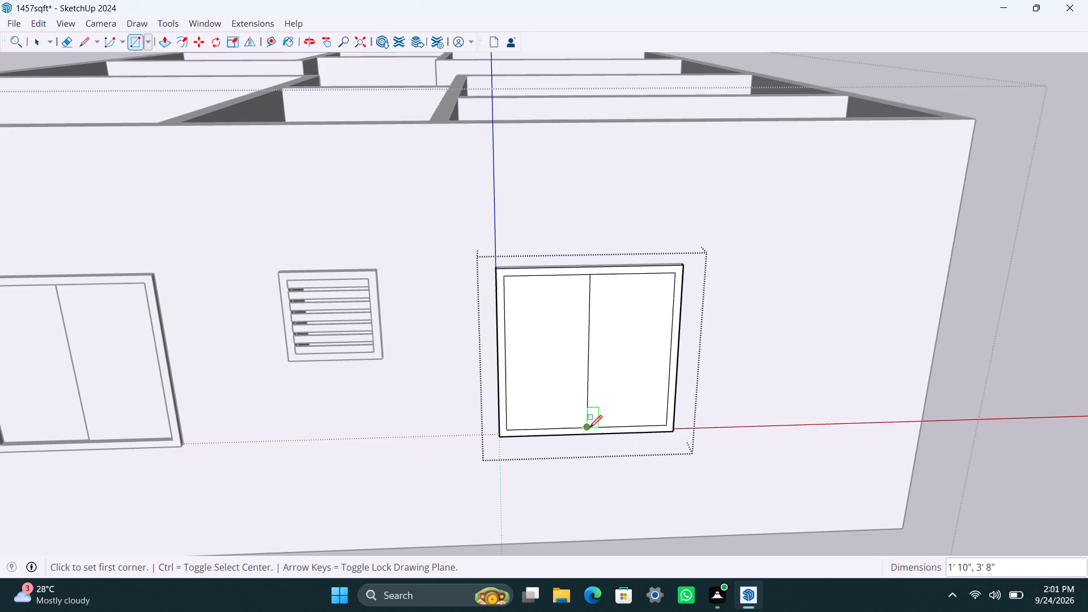
key(space)
click(633, 415)
key(Delete)
Group the half-width pane face together with its edges inside the window frame.
double_click(538, 399)
right_click(538, 399)
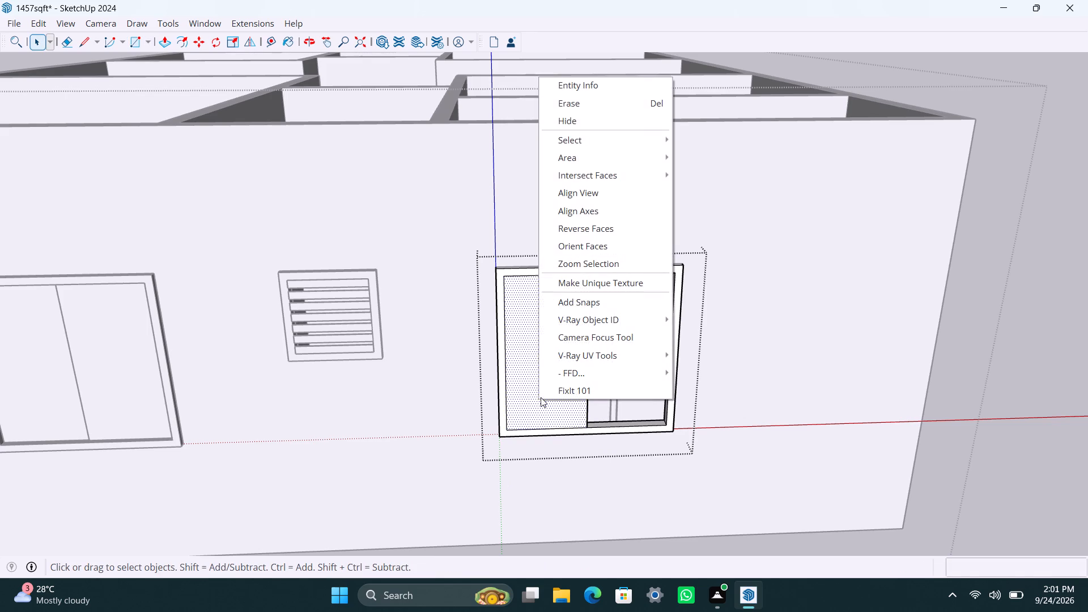
double_click(538, 393)
click(610, 195)
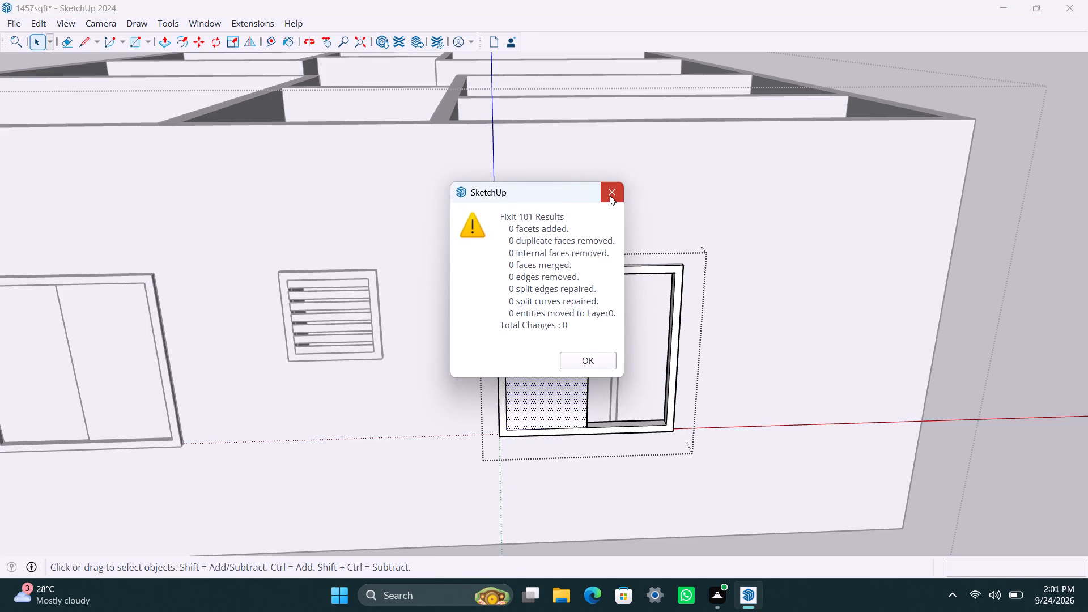
double_click(580, 382)
double_click(579, 379)
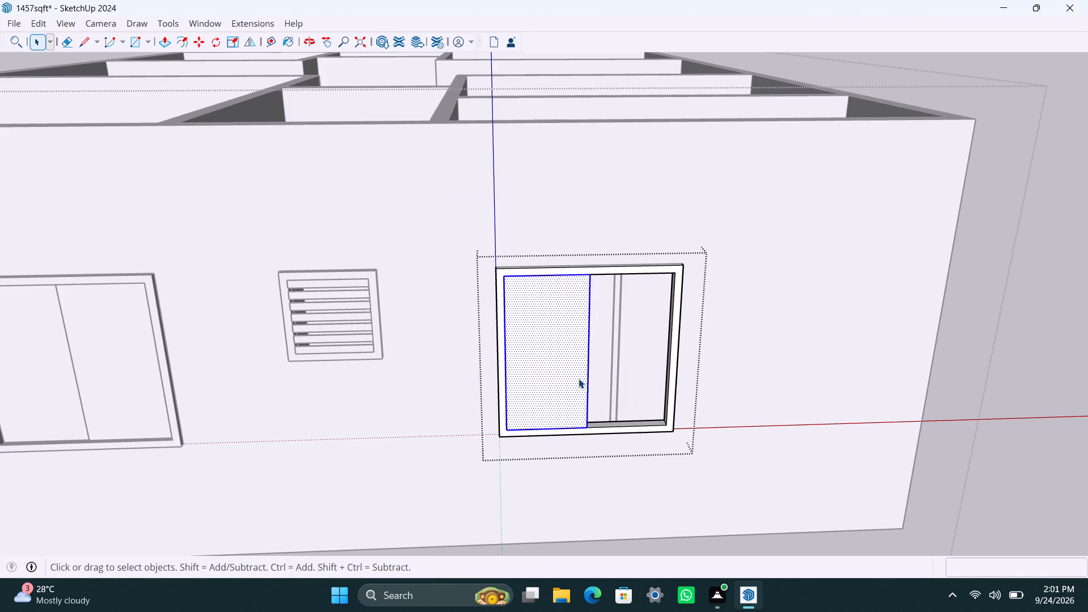
right_click(579, 379)
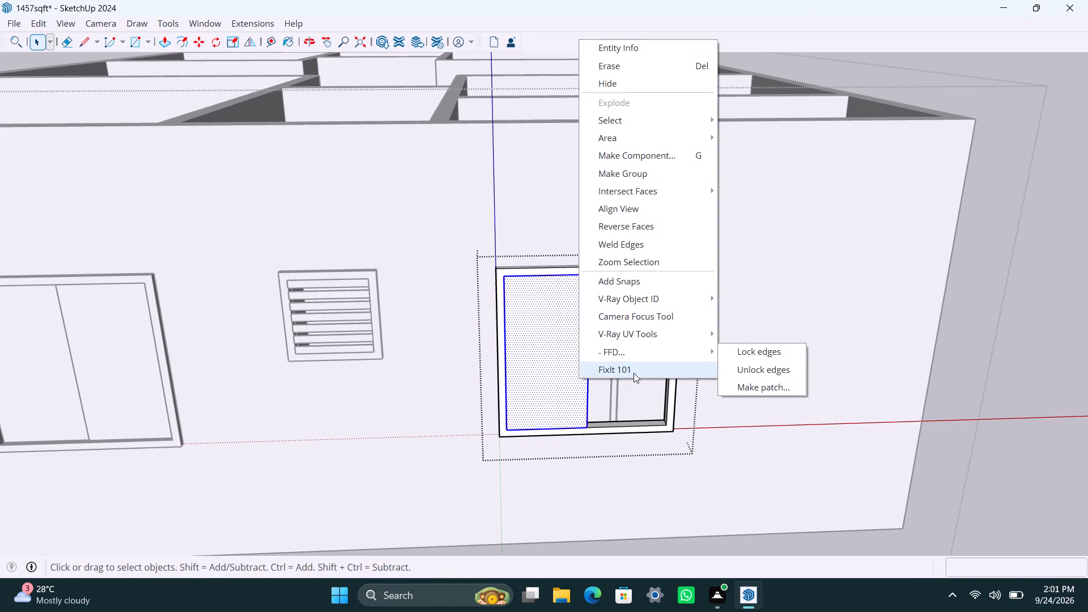
click(631, 179)
Open the pane group, extrude its face to a thickness of 8 mm and leave the group.
scroll(553, 423, down, 3)
middle_drag(571, 428, 455, 450)
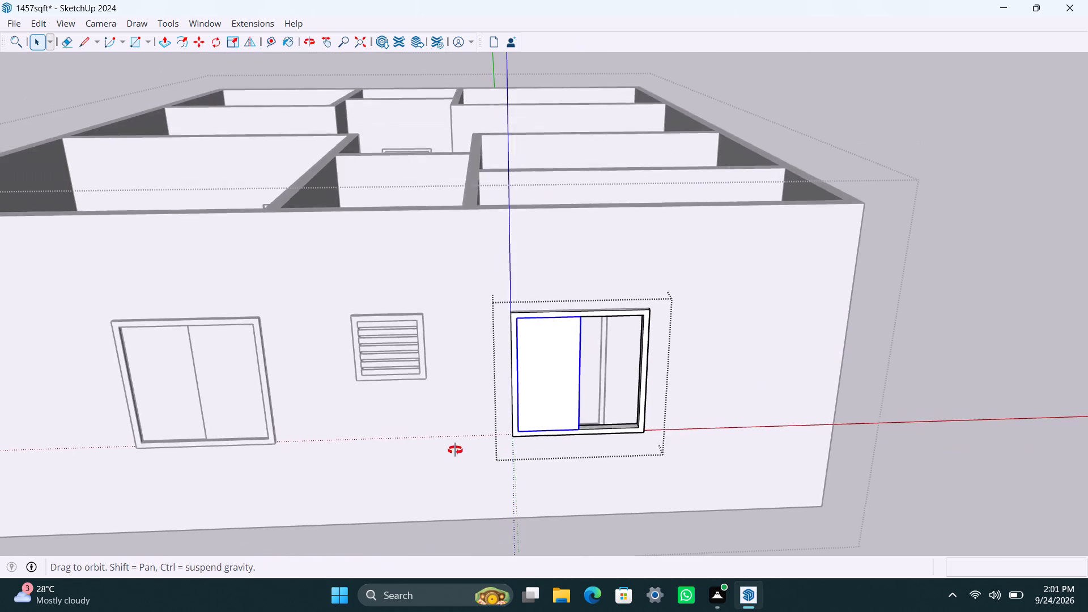
middle_drag(455, 450, 443, 452)
scroll(423, 413, up, 5)
triple_click(423, 406)
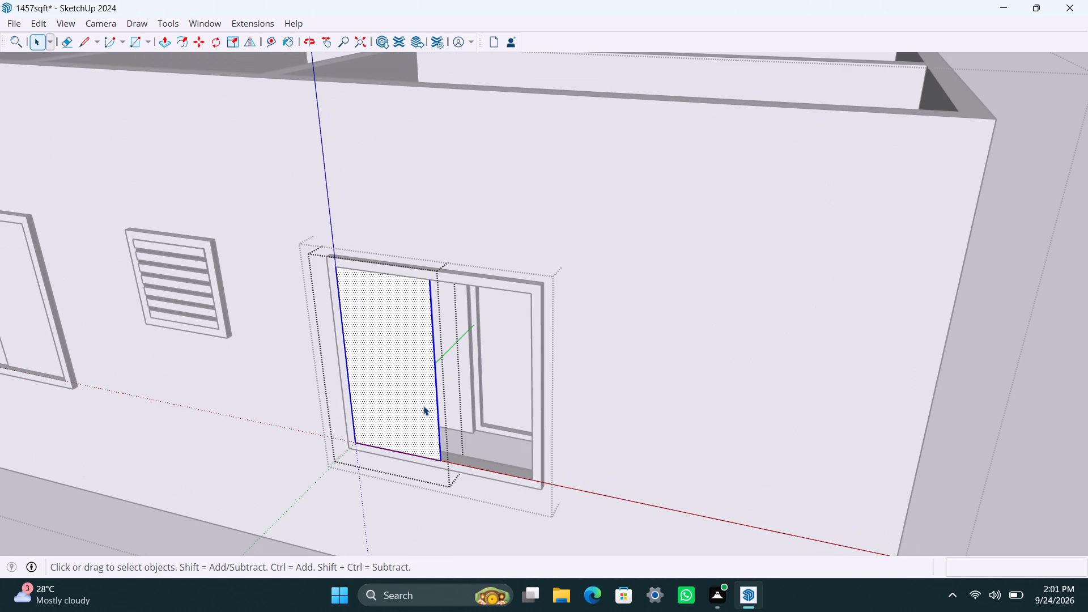
key(p)
drag(423, 406, 440, 396)
text(8mm)
key(Return)
key(space)
click(992, 470)
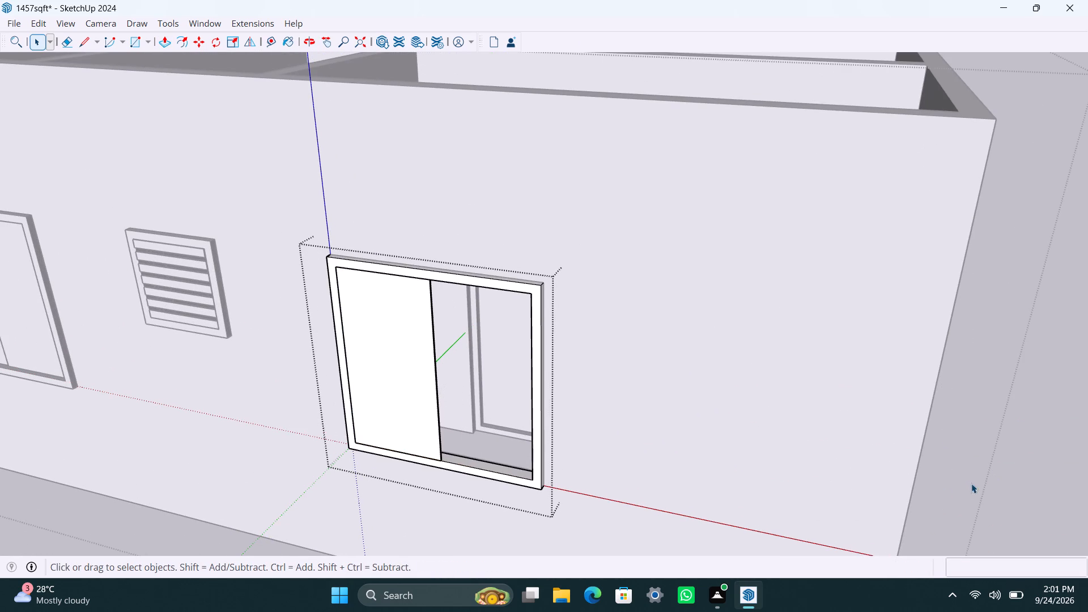
Move the pane from the front of the window frame back into the frame's depth.
scroll(490, 458, up, 7)
click(418, 502)
click(426, 462)
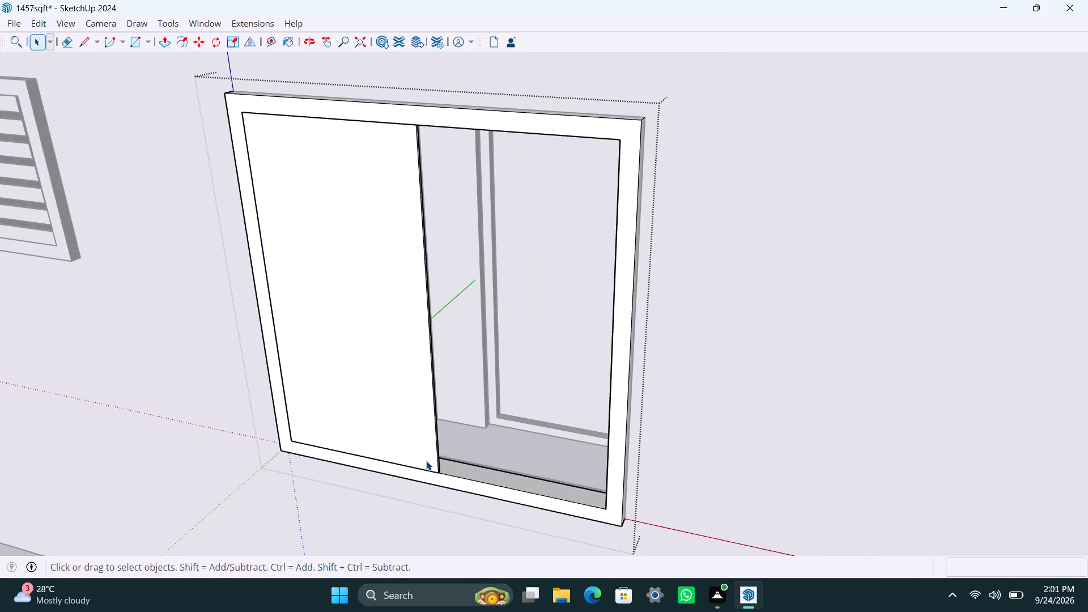
key(m)
click(437, 471)
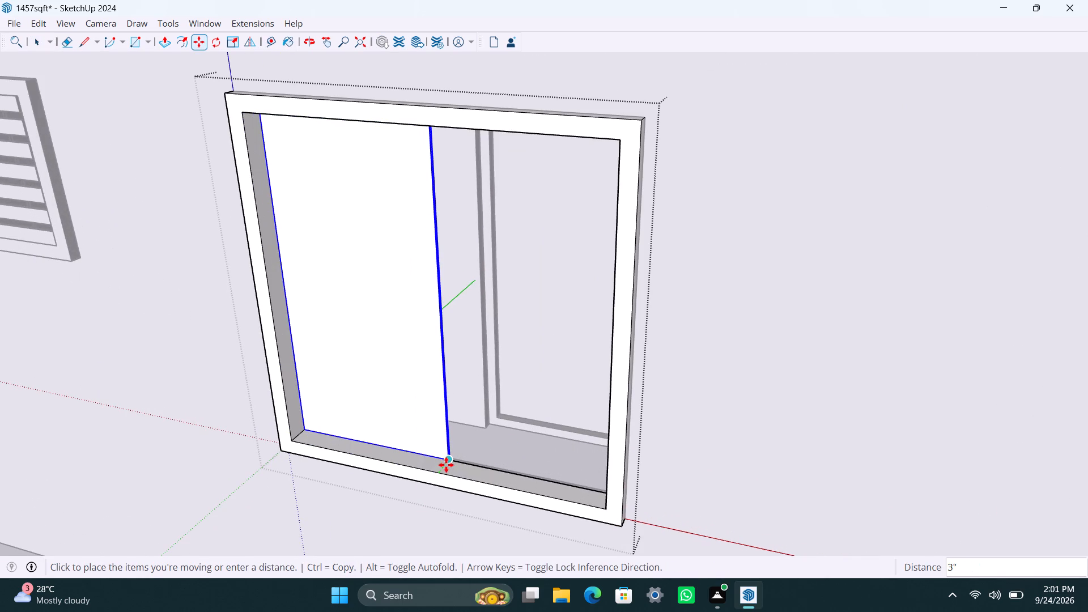
scroll(444, 466, up, 6)
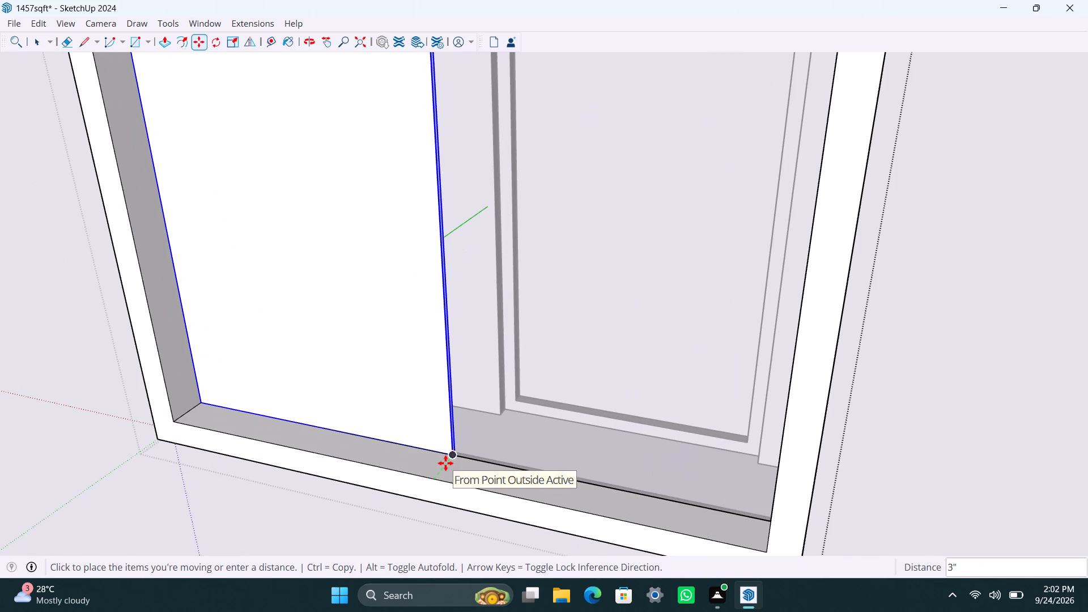
click(444, 465)
Copy the pane across to the other half of the frame and align the copy's back corner with the first pane's front corner.
click(449, 465)
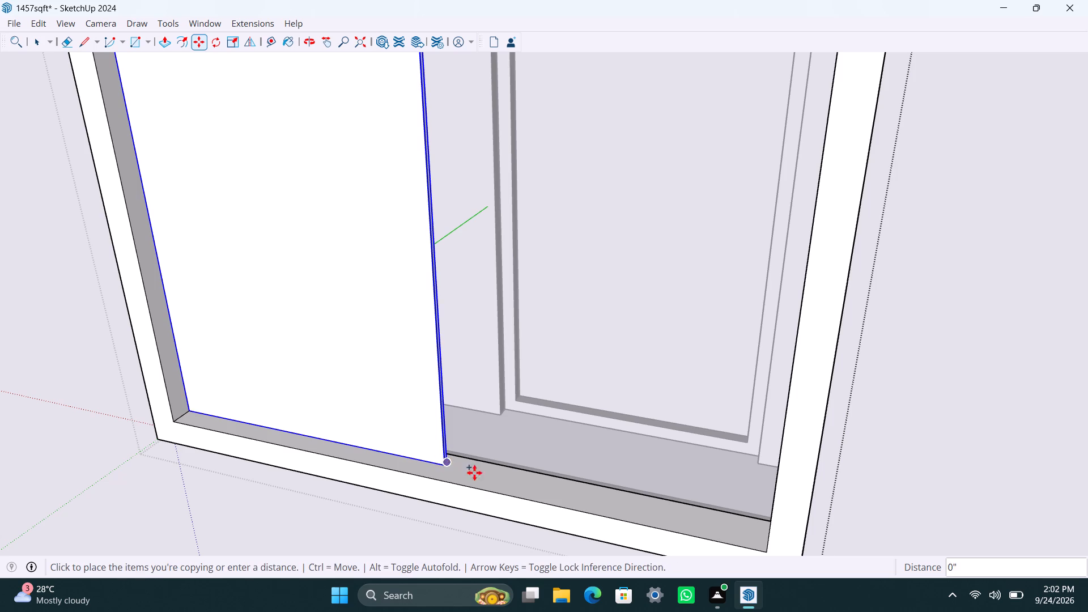
scroll(713, 526, down, 2)
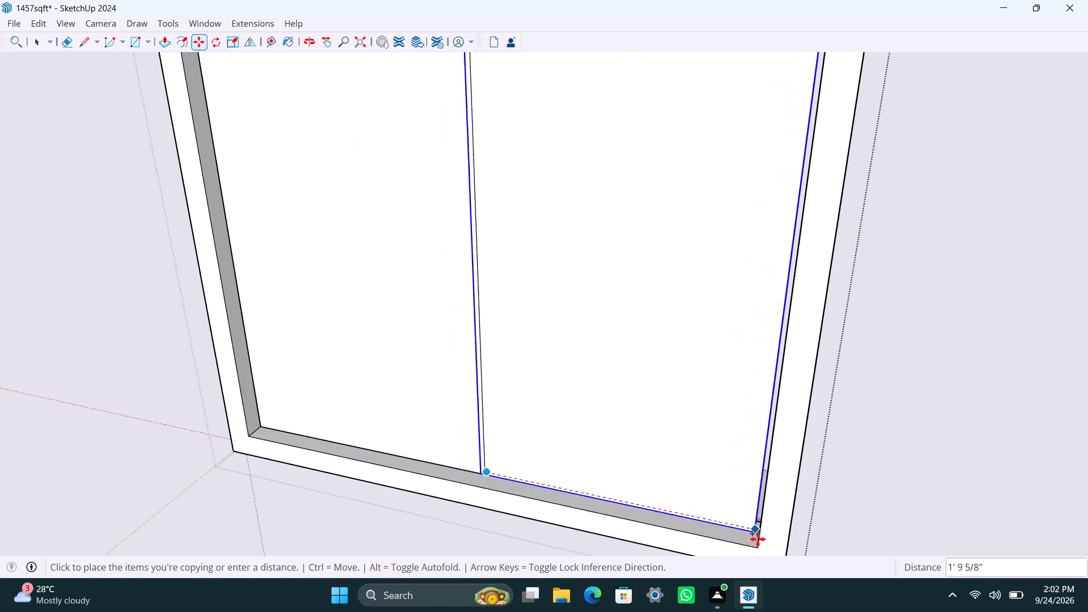
click(760, 543)
scroll(484, 484, up, 7)
middle_drag(448, 487, 661, 520)
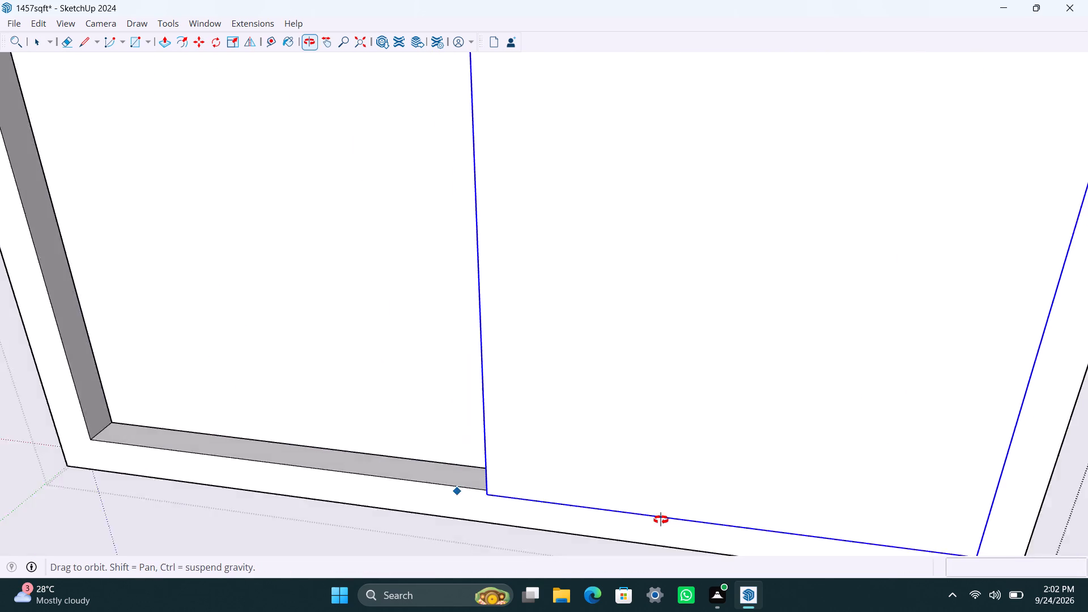
middle_drag(661, 520, 790, 503)
scroll(573, 503, up, 10)
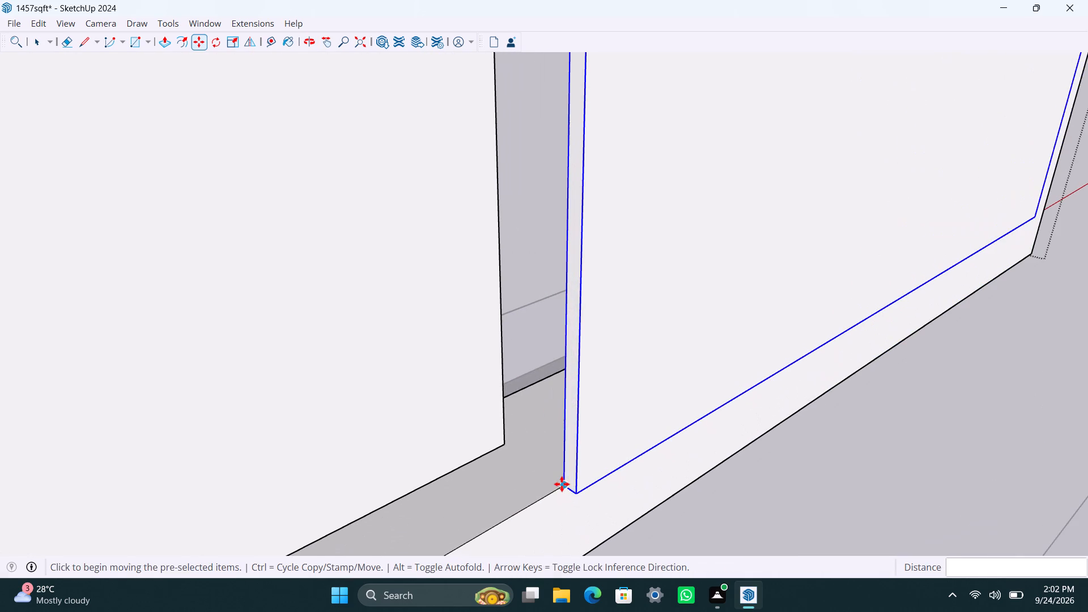
click(562, 483)
click(503, 445)
key(space)
scroll(476, 417, down, 20)
scroll(476, 417, down, 12)
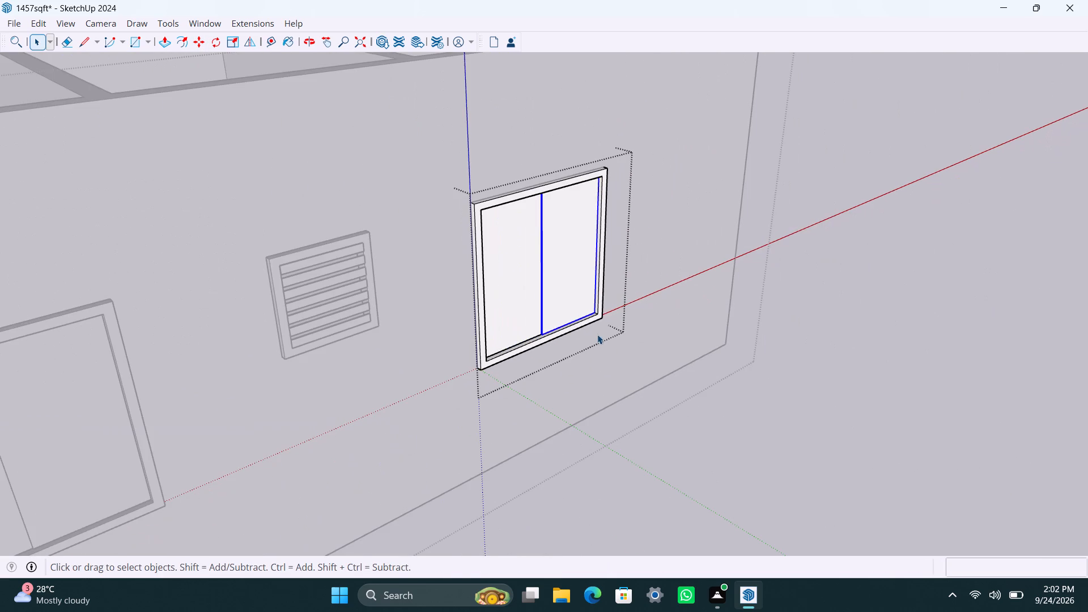
Save the model and leave the window frame group.
key(ctrl+s)
key(space)
scroll(745, 338, down, 6)
scroll(674, 342, down, 12)
middle_drag(742, 353, 729, 331)
click(727, 399)
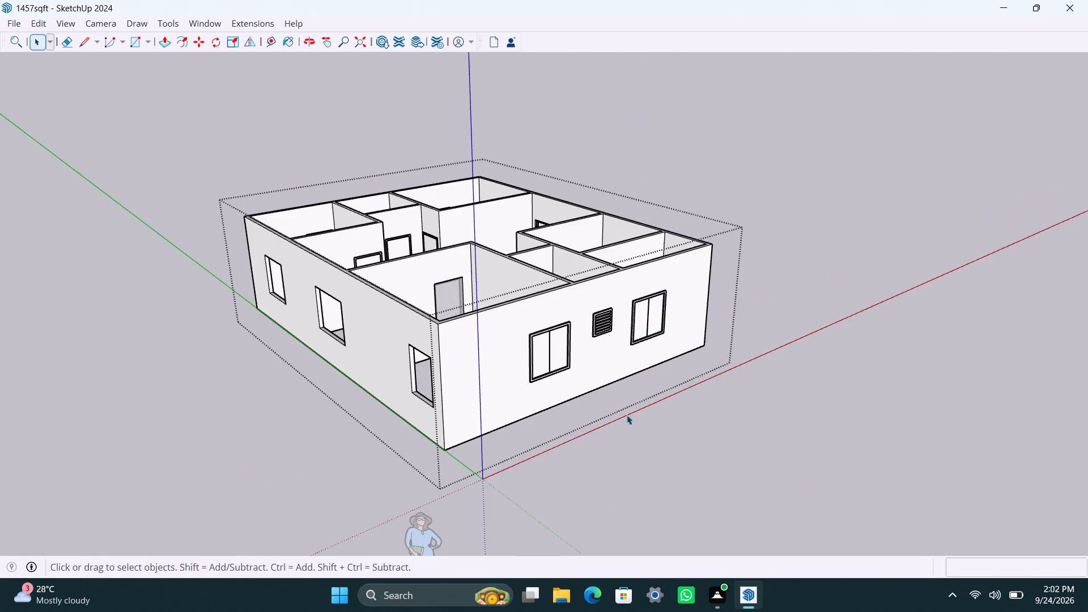
Draw a rectangle over the narrow window opening nearest the corner by the origin, on the wall along the green axis, and group it.
middle_drag(407, 430, 708, 437)
scroll(639, 446, up, 1)
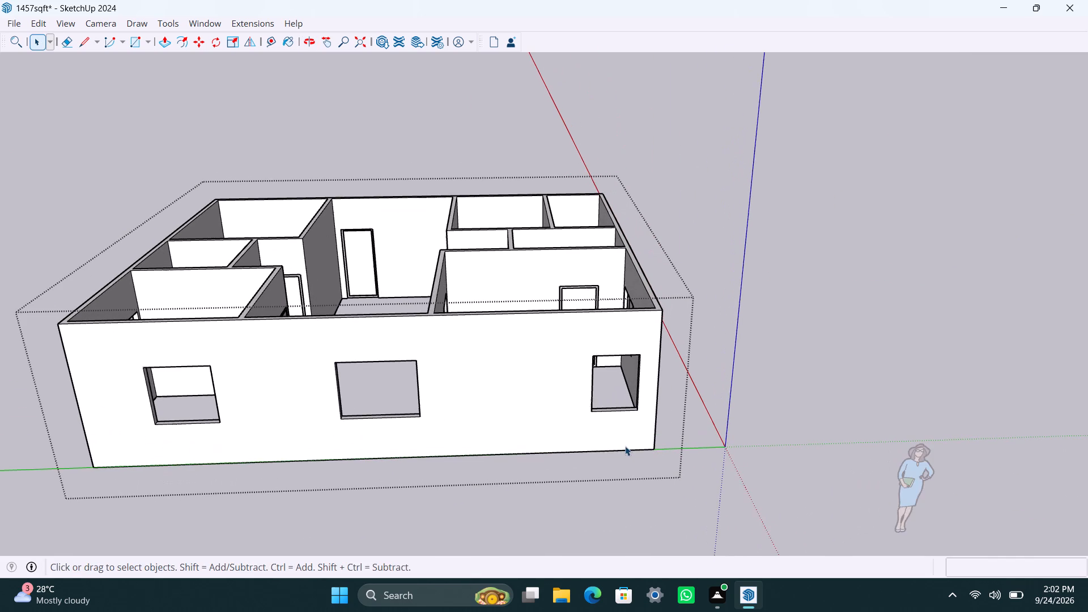
middle_drag(605, 446, 621, 449)
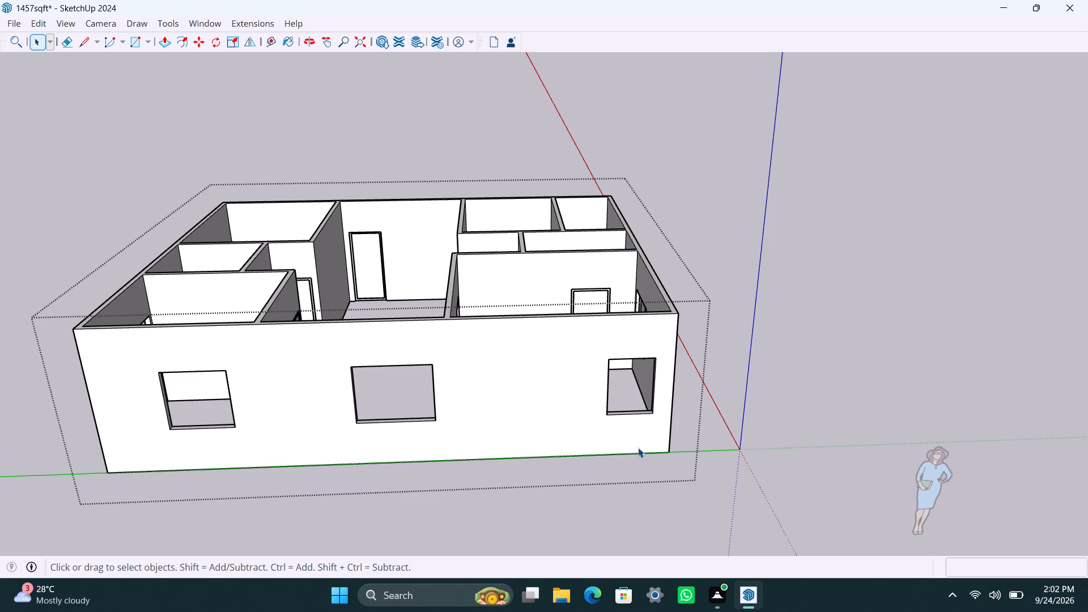
scroll(632, 435, up, 3)
key(r)
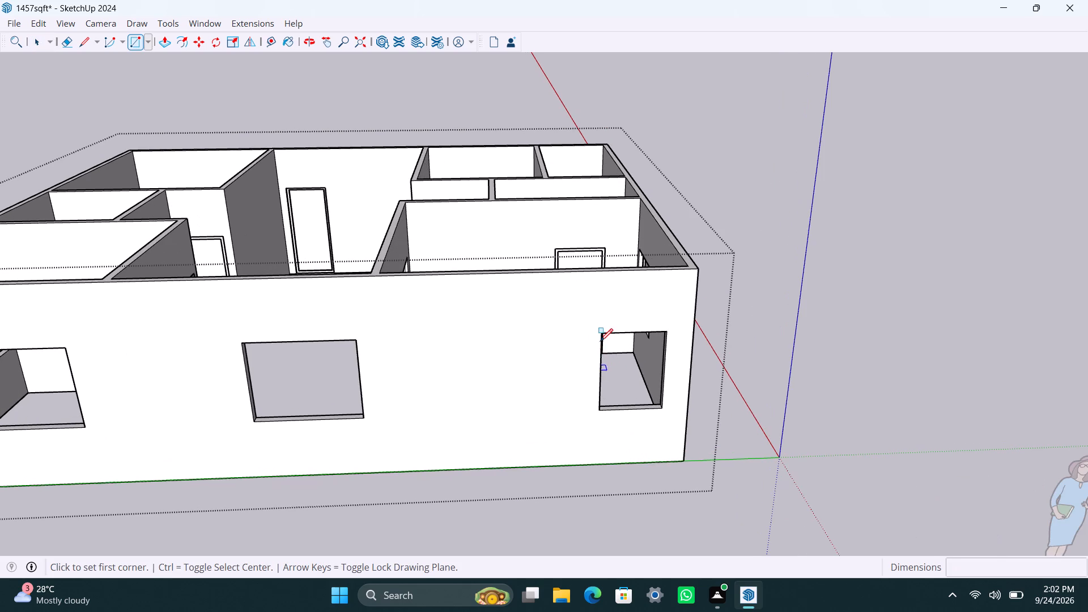
click(602, 335)
click(665, 407)
key(space)
double_click(645, 393)
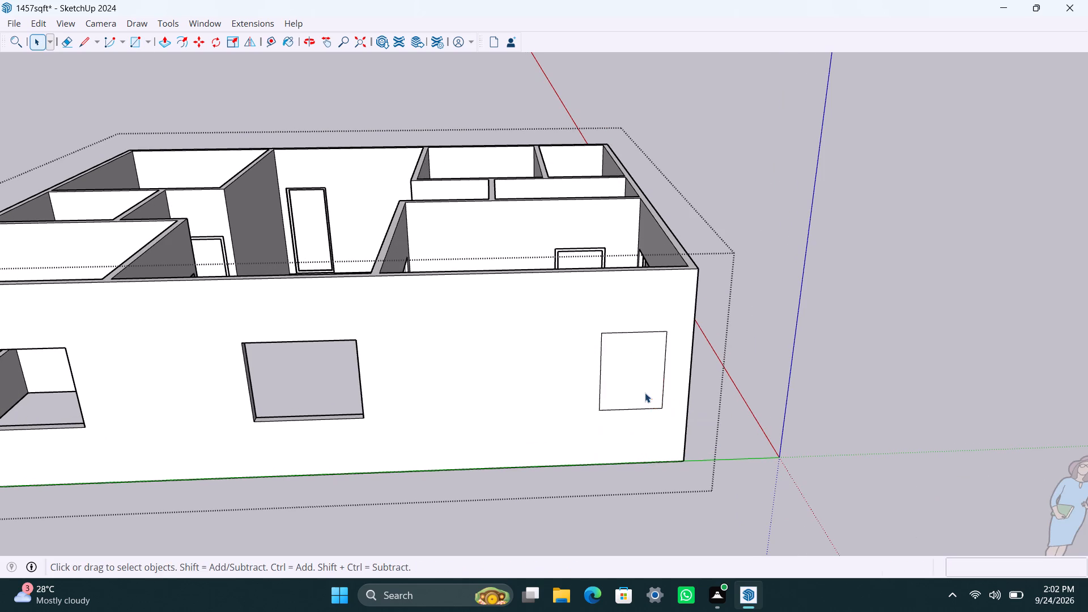
right_click(645, 392)
click(691, 191)
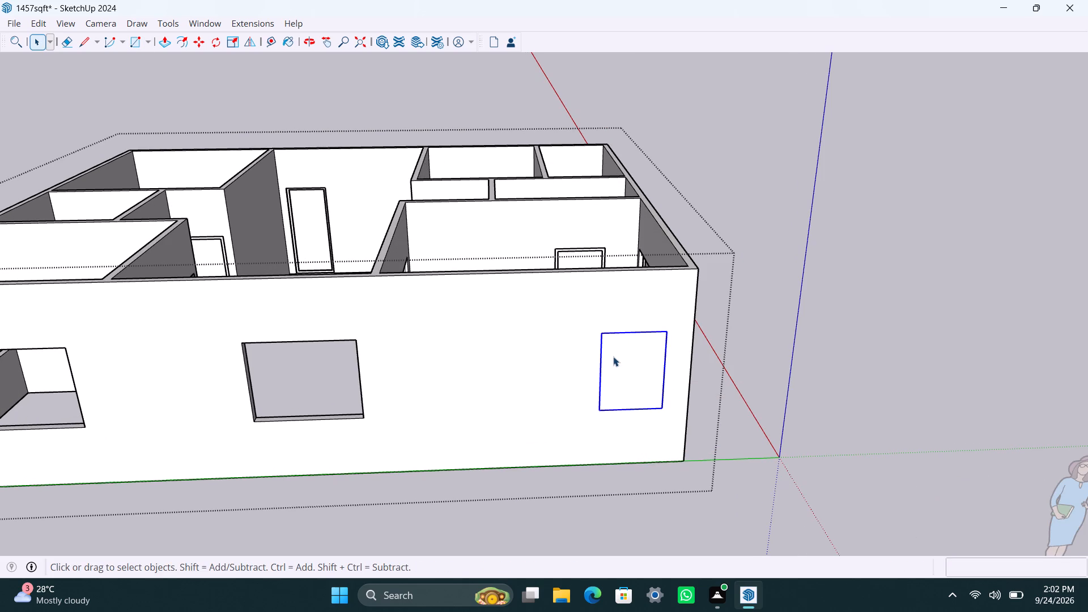
Offset the grouped window rectangle's outline 2" inward and delete the inner face, leaving a frame outline around the opening.
triple_click(613, 356)
key(f)
click(613, 356)
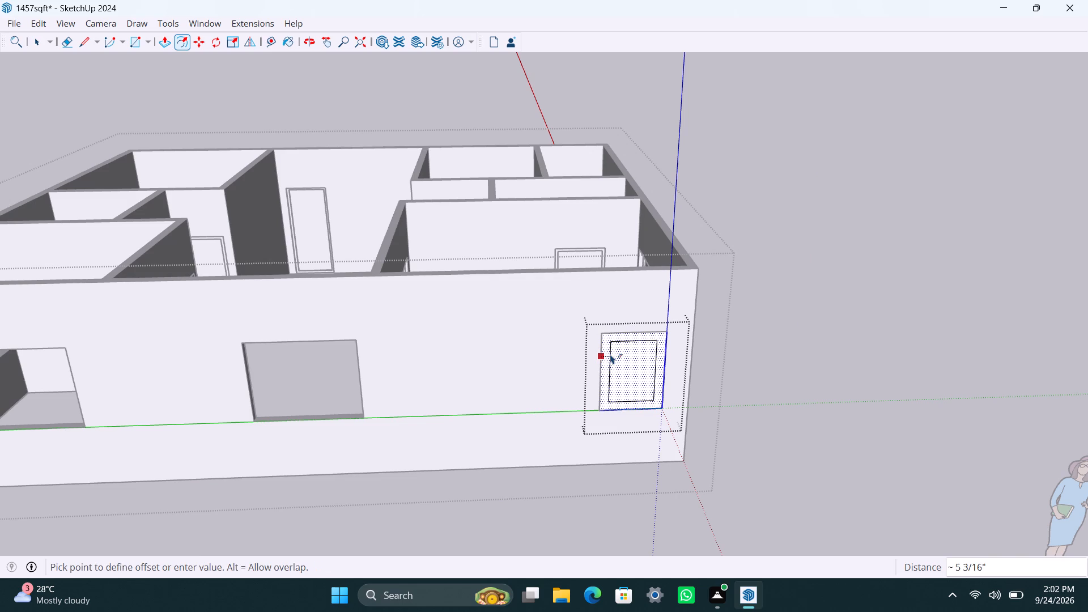
text(2")
key(Return)
key(space)
click(626, 368)
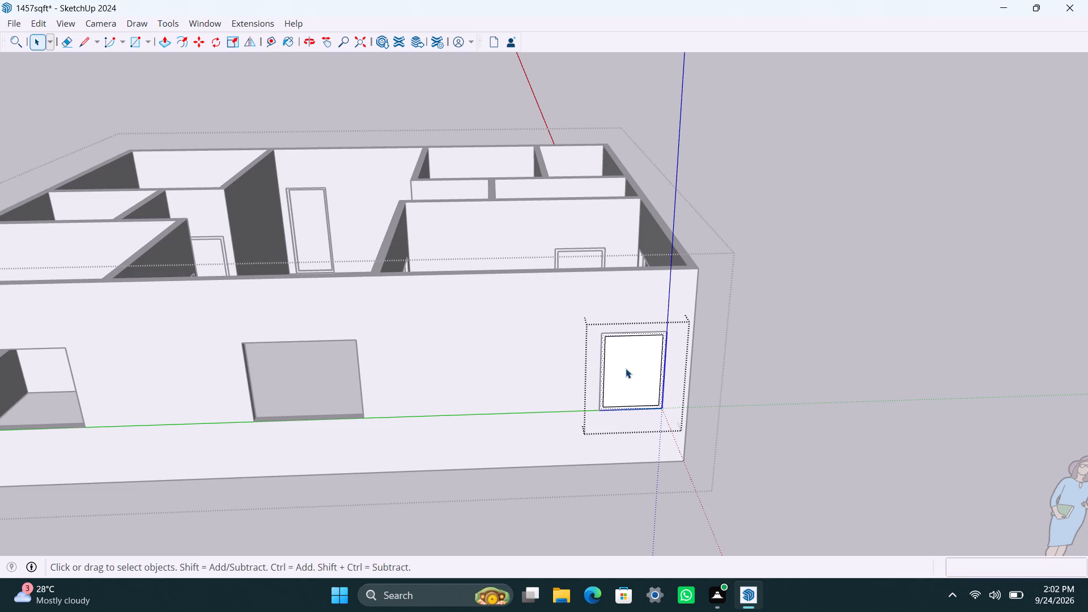
key(Delete)
Push the frame face 1.5" into the wall and pull it 1.5" out from the wall.
scroll(598, 405, up, 10)
click(601, 399)
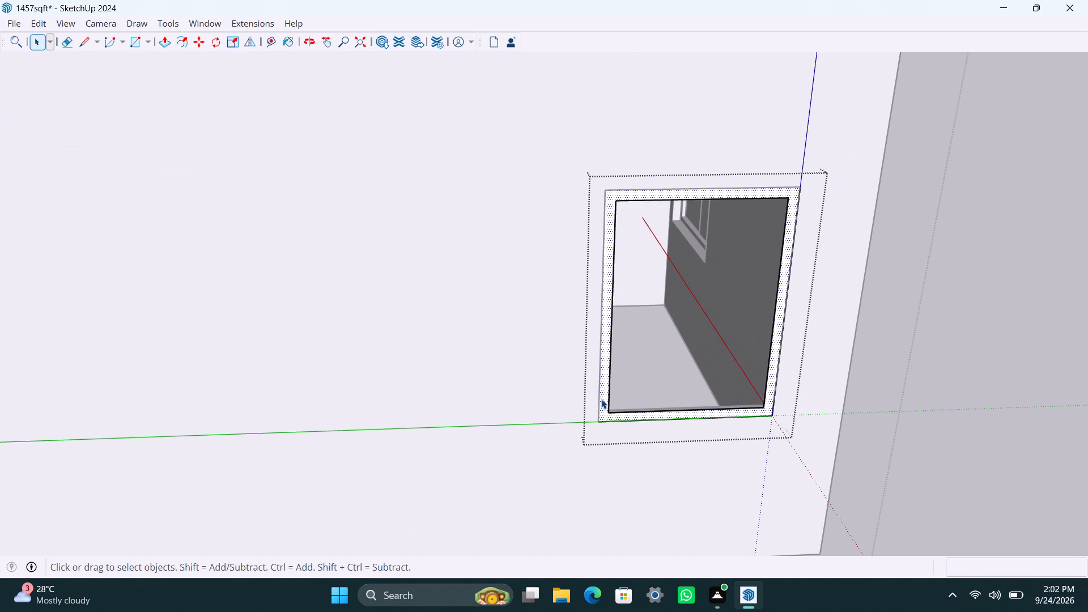
key(p)
drag(601, 398, 612, 383)
text(1.5")
key(Return)
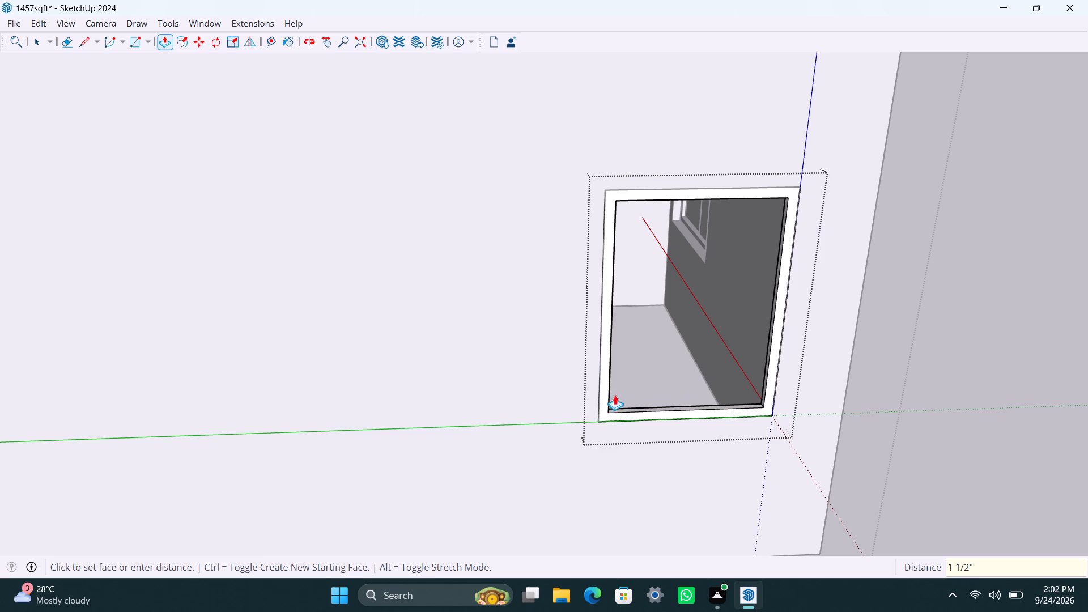
click(607, 406)
text(1.5")
key(Return)
key(space)
Draw a rectangle over the half of the frame opening farther from the origin and delete the face filling the other half.
key(r)
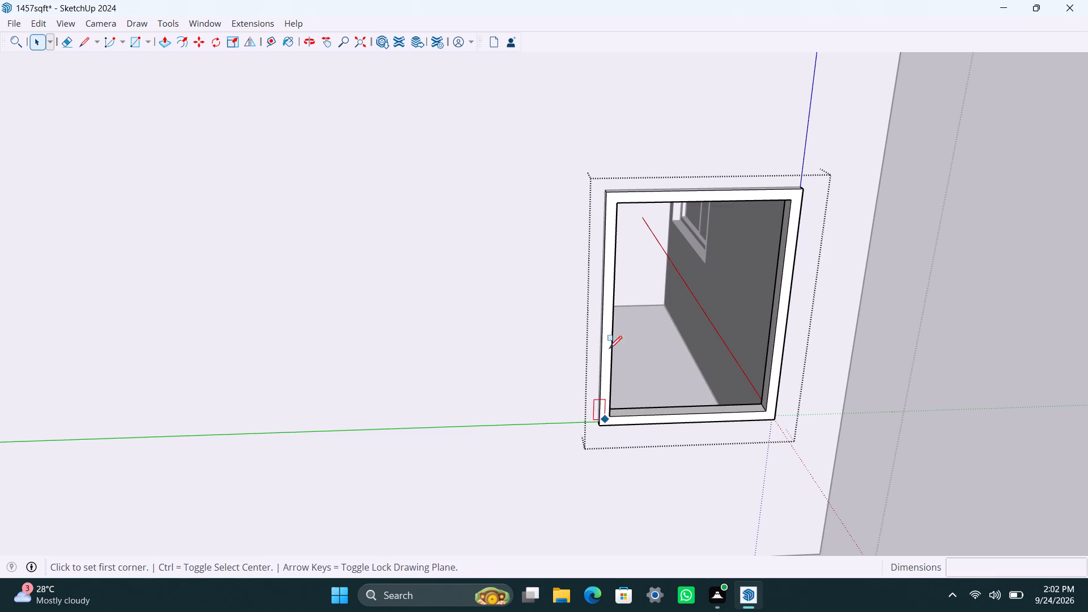
click(622, 202)
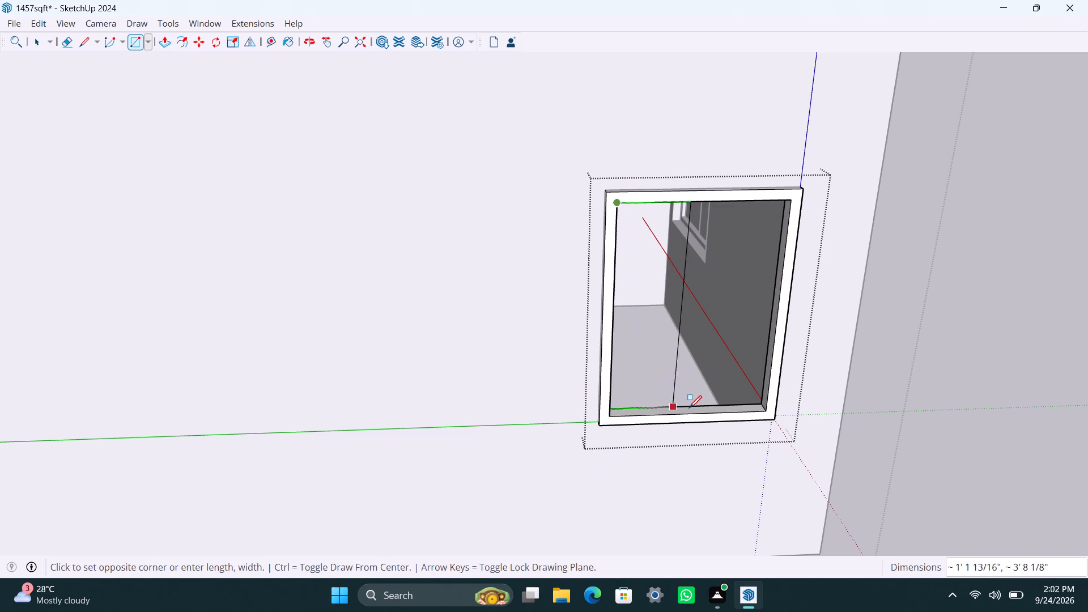
click(695, 414)
key(space)
click(732, 386)
key(Delete)
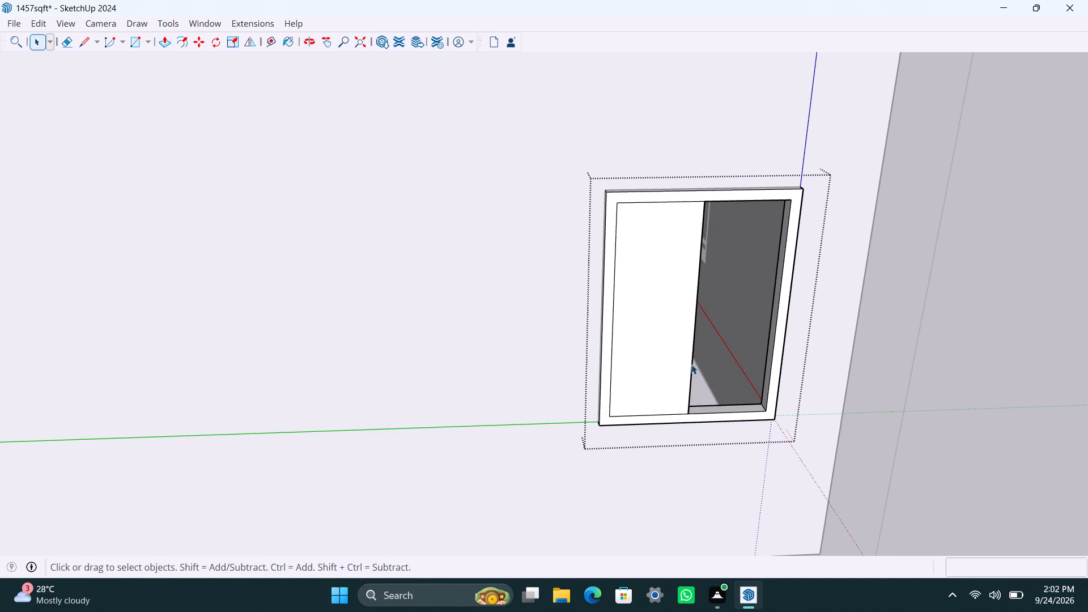
Group the half-width face as a pane, extrude it 8 mm thick, and leave the groups.
double_click(666, 362)
right_click(666, 362)
click(747, 160)
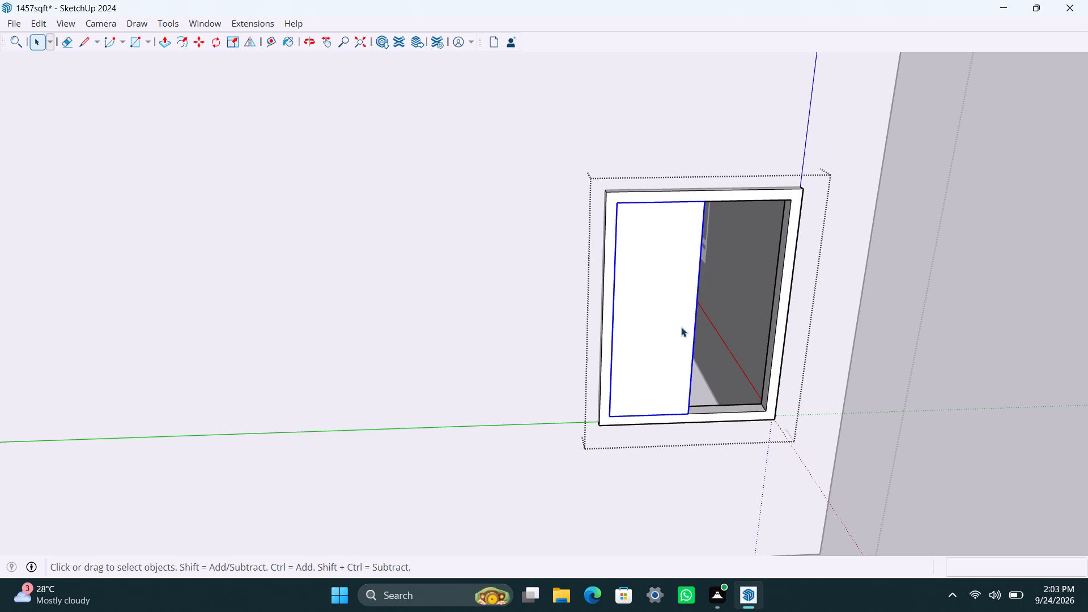
double_click(678, 359)
scroll(687, 395, up, 2)
middle_drag(693, 401, 585, 411)
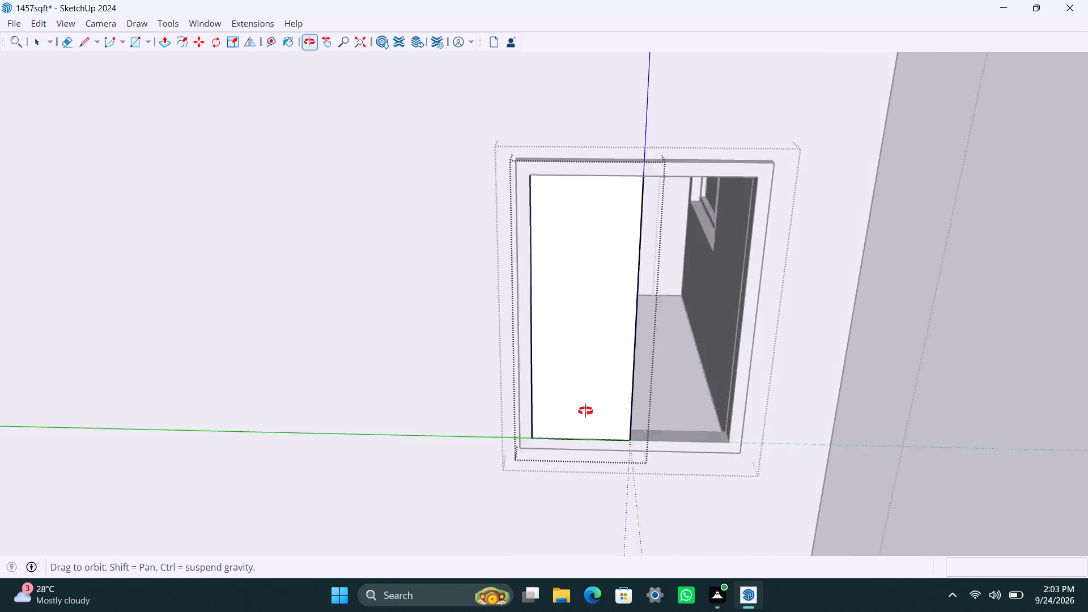
middle_drag(585, 411, 517, 406)
scroll(389, 406, up, 5)
key(p)
drag(372, 394, 381, 394)
text(8mm)
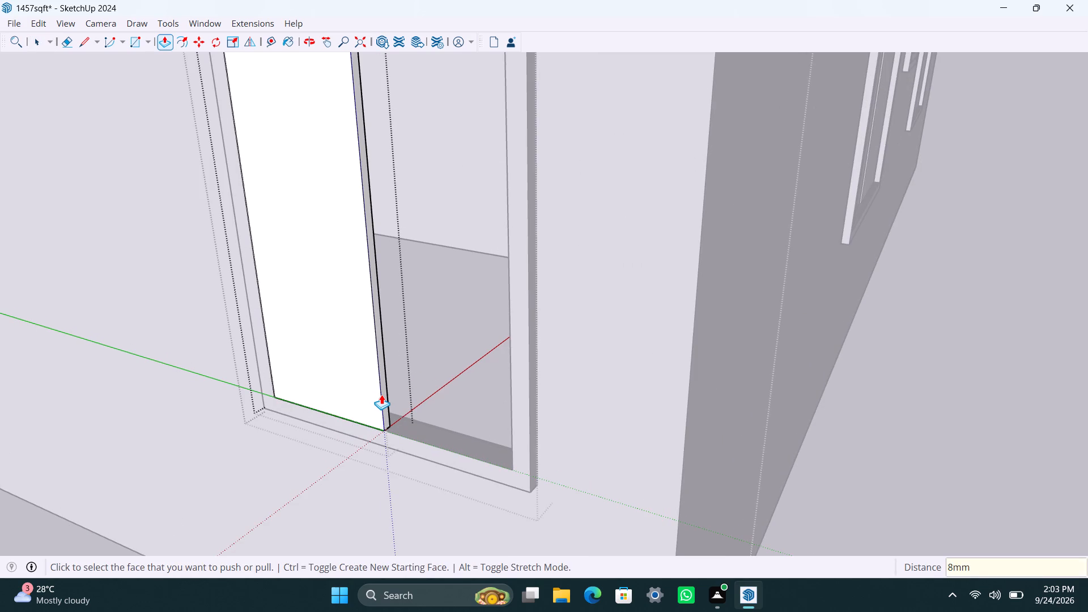
key(Return)
key(space)
click(947, 486)
click(933, 485)
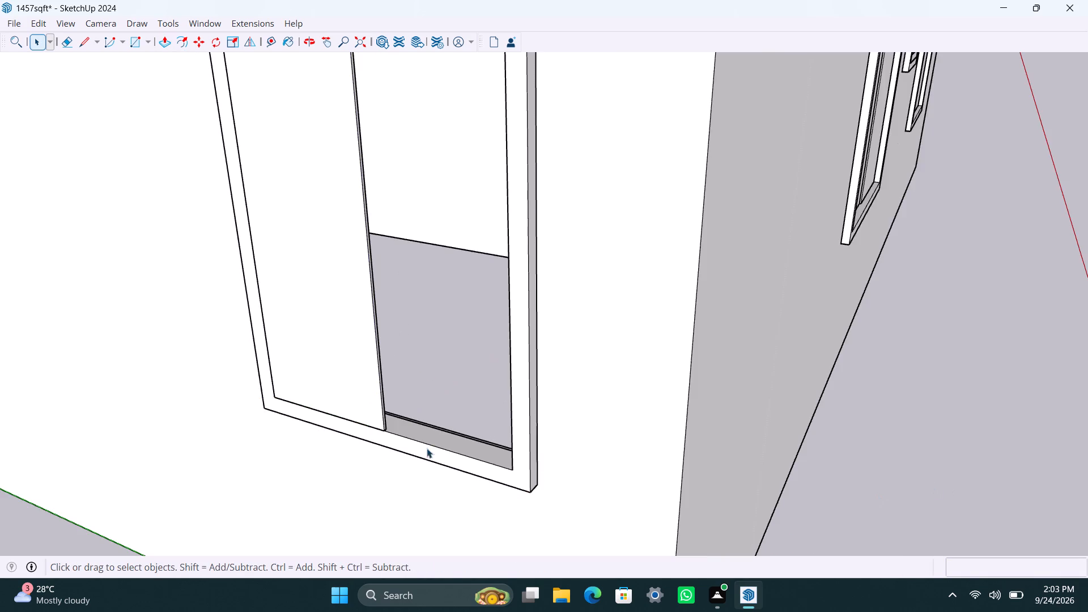
Reopen the frame group and move the pane about 1 11/16" back from the frame's front into its depth.
scroll(408, 435, up, 5)
click(358, 405)
scroll(385, 417, up, 5)
click(358, 420)
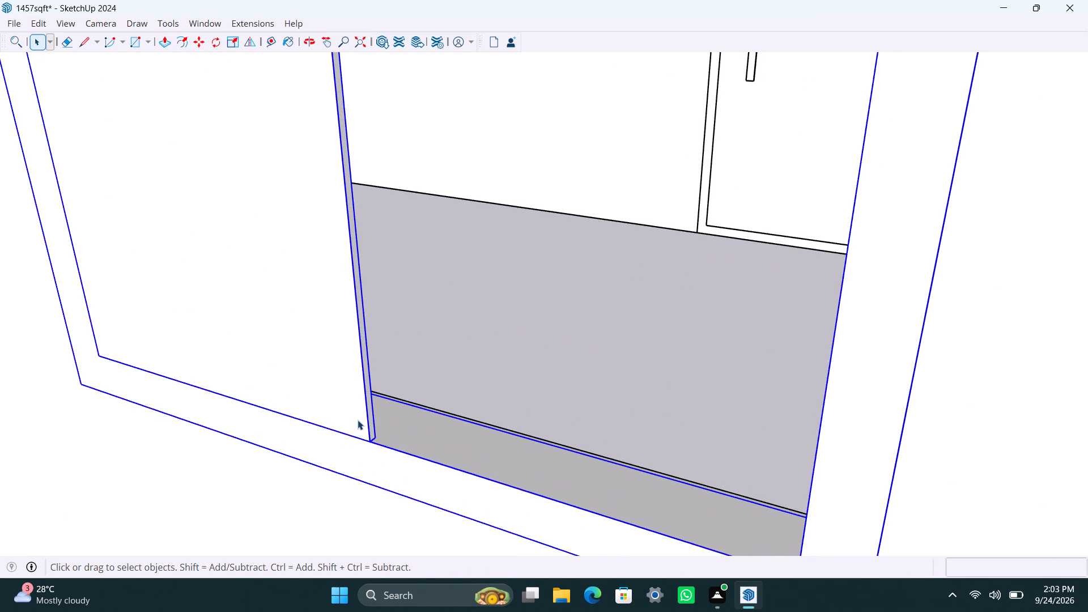
click(358, 421)
triple_click(362, 424)
click(364, 424)
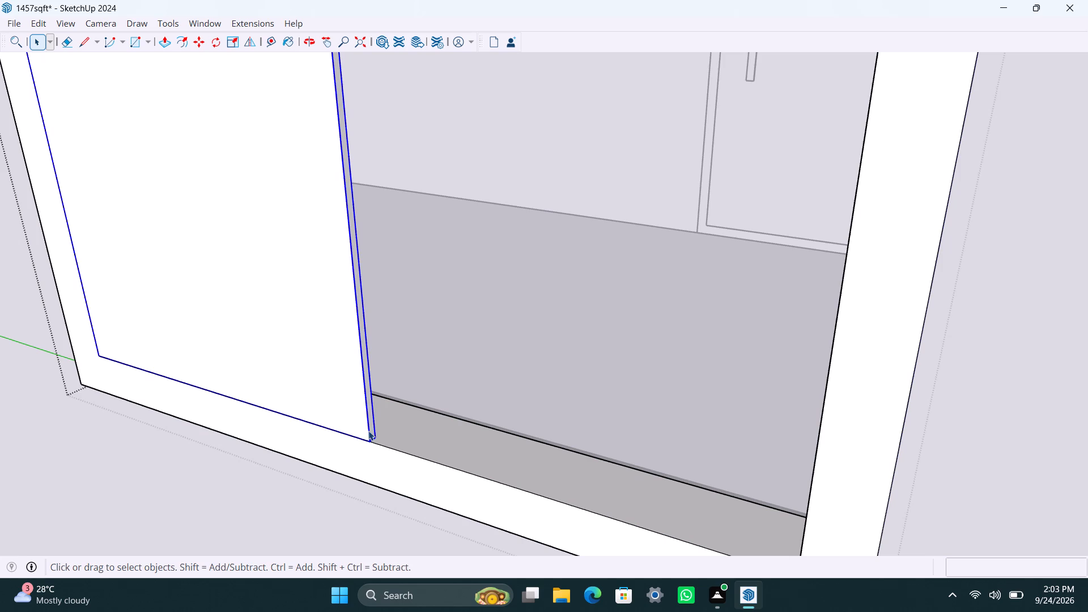
key(m)
click(371, 439)
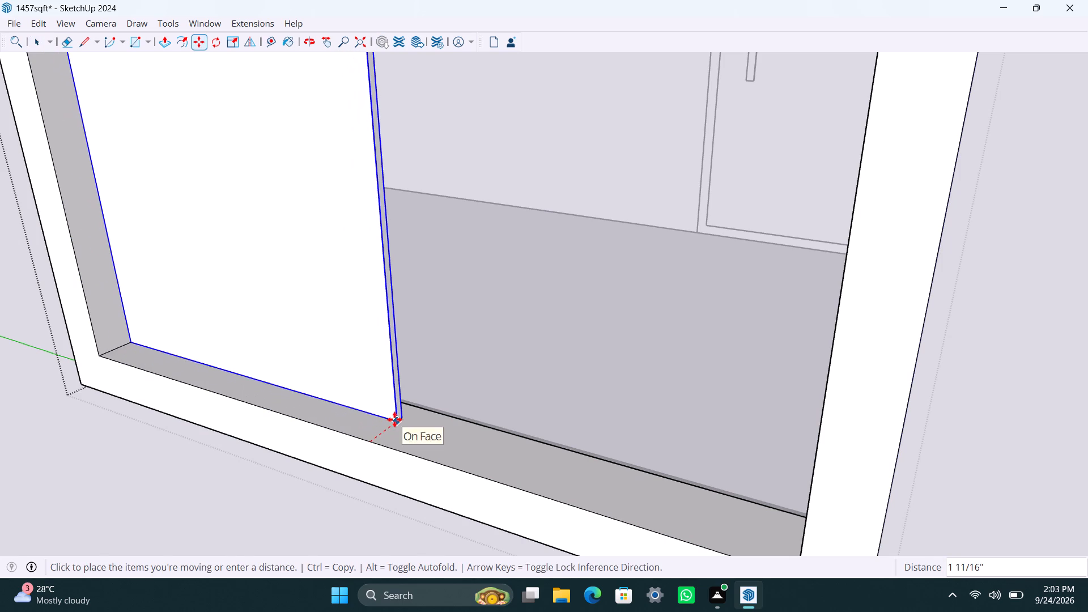
click(394, 419)
Copy the pane to the other half of the frame, align the copy's back corner with the first pane's front corner, and leave the group.
click(395, 421)
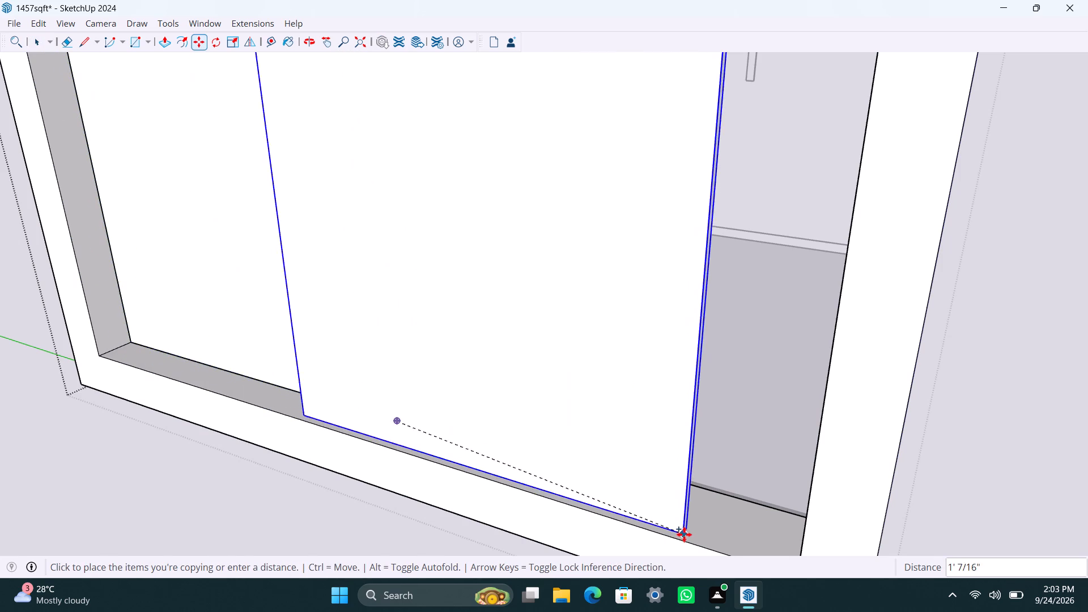
scroll(685, 534, down, 4)
shift+middle_drag(712, 532, 762, 474)
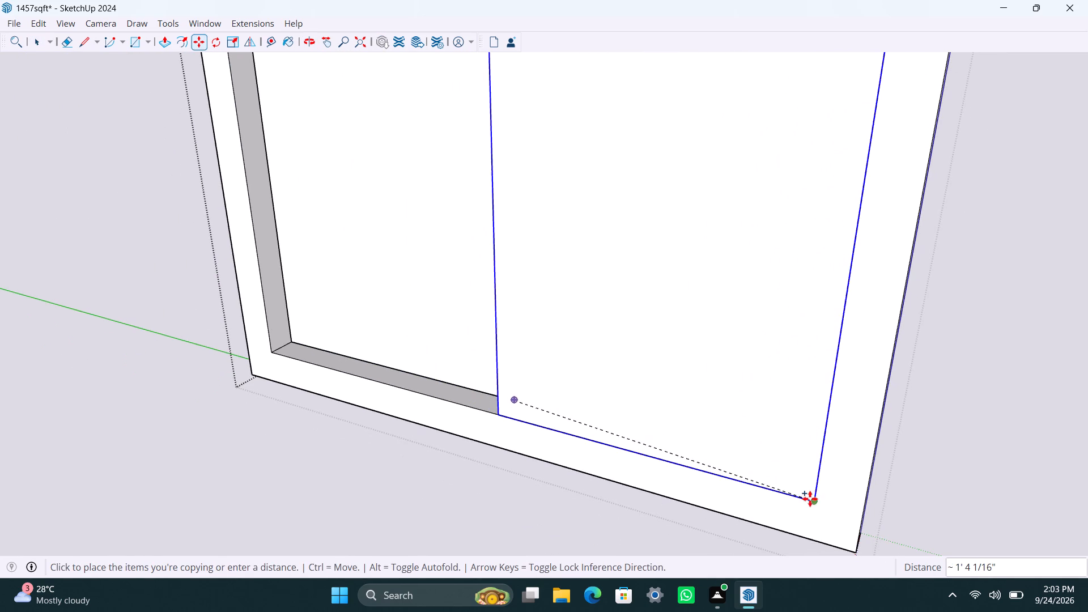
click(811, 499)
scroll(551, 438, up, 7)
middle_drag(478, 433, 917, 439)
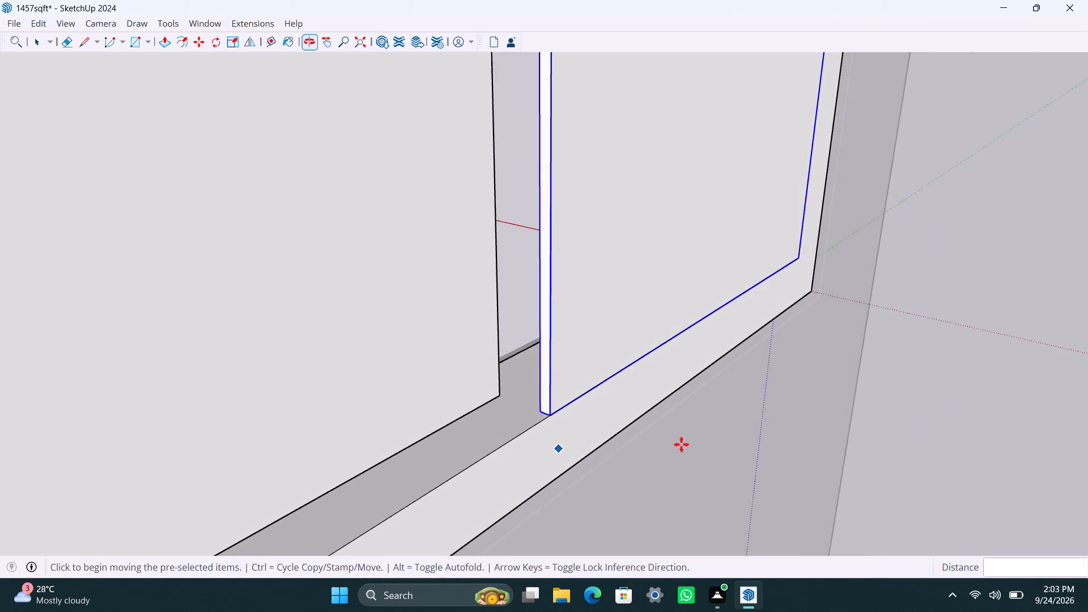
scroll(546, 403, up, 4)
click(543, 413)
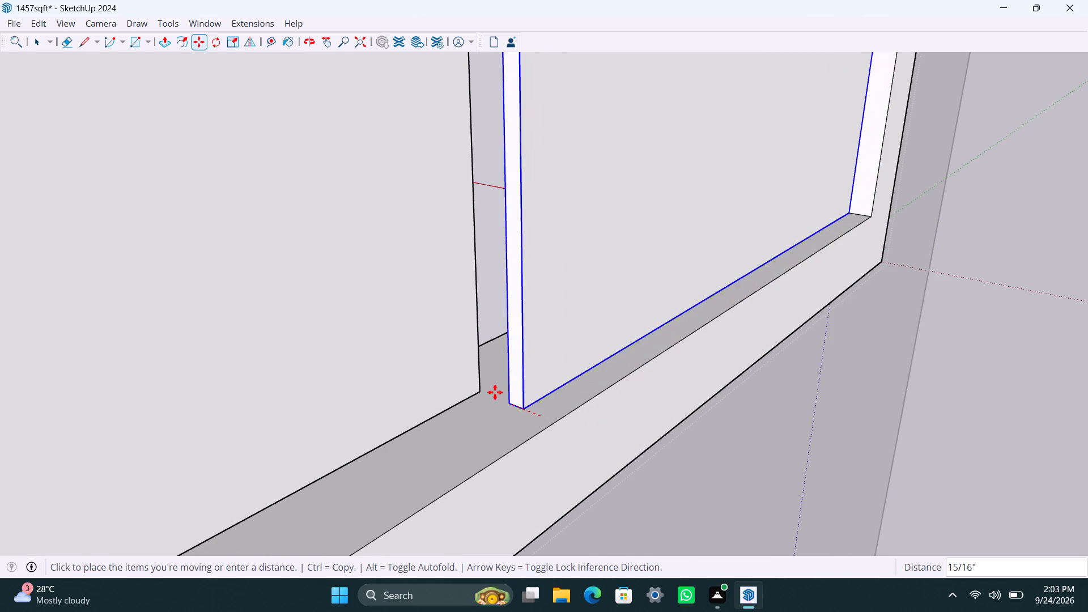
click(479, 390)
key(space)
scroll(497, 399, down, 18)
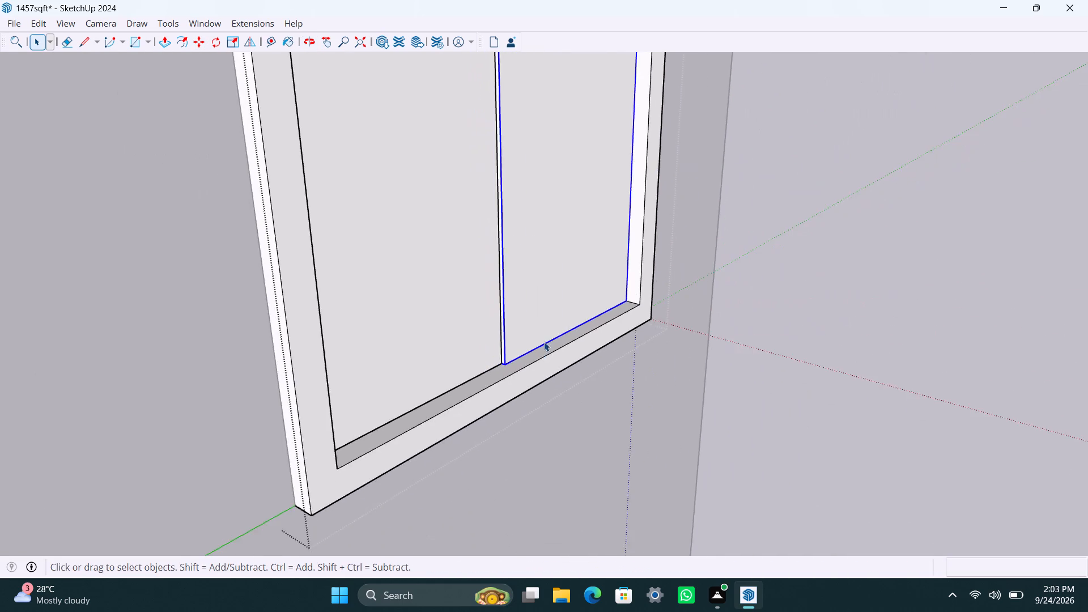
scroll(544, 342, down, 20)
scroll(544, 342, down, 3)
click(620, 423)
Draw a rectangle over the middle window opening on the wall along the green axis and group it.
scroll(498, 420, down, 4)
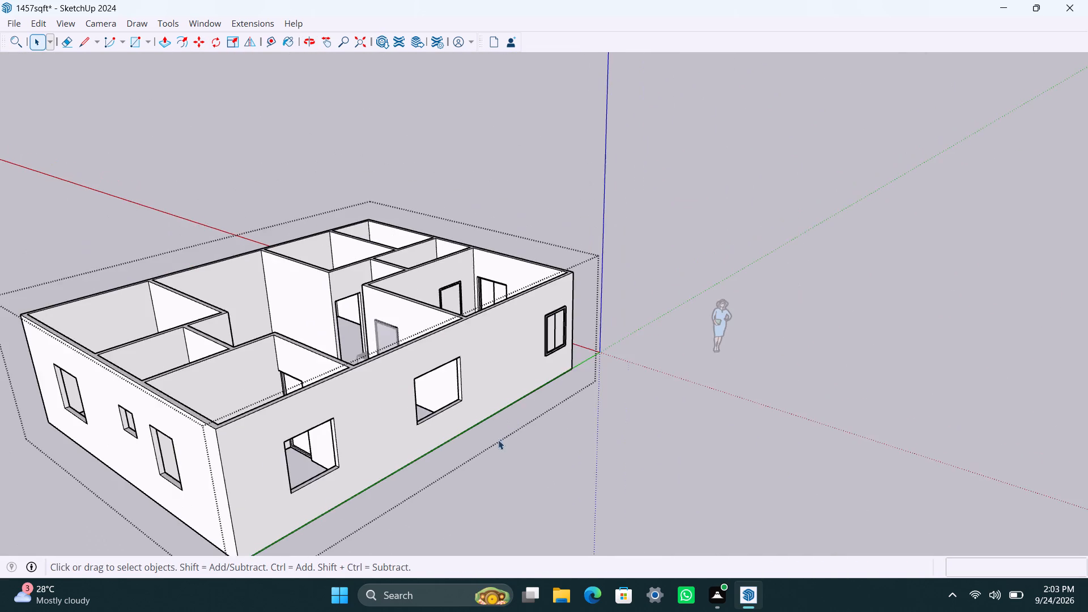
middle_drag(501, 441, 279, 422)
shift+middle_drag(335, 399, 492, 402)
scroll(481, 424, up, 1)
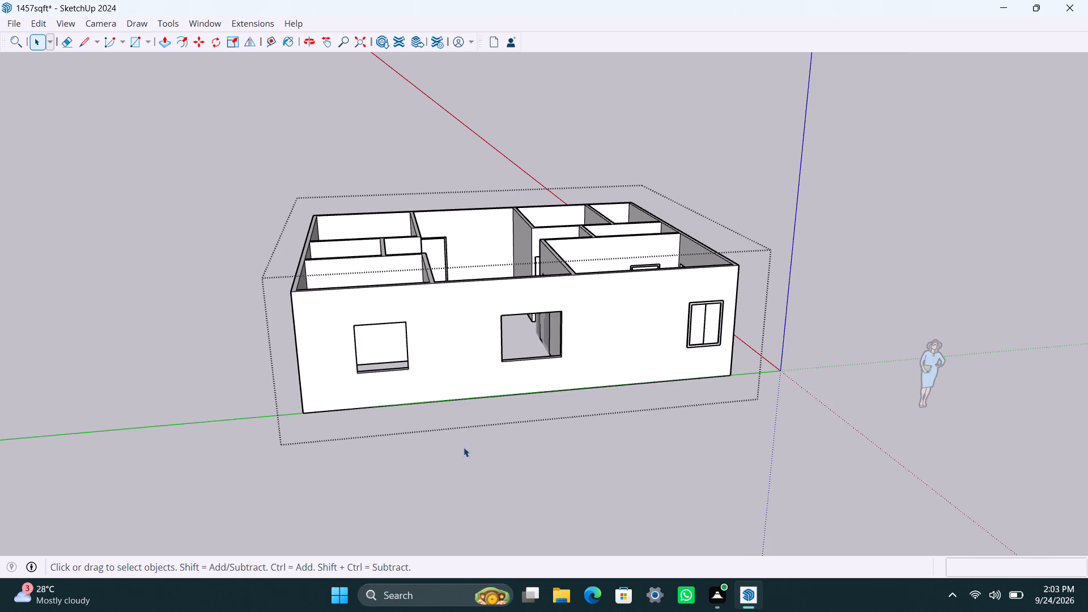
middle_drag(464, 447, 419, 449)
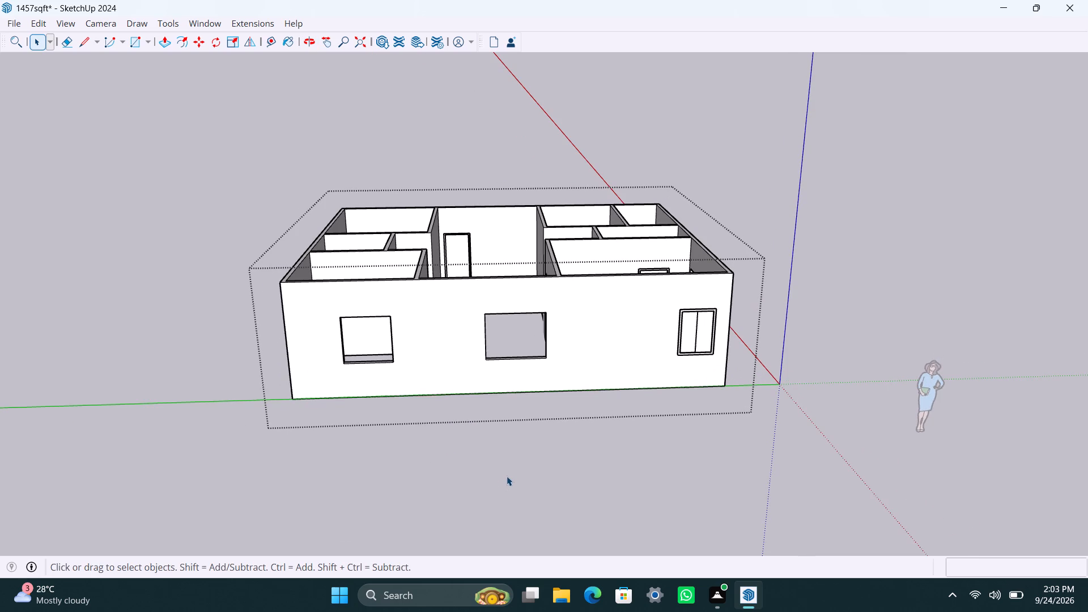
scroll(557, 420, up, 2)
key(r)
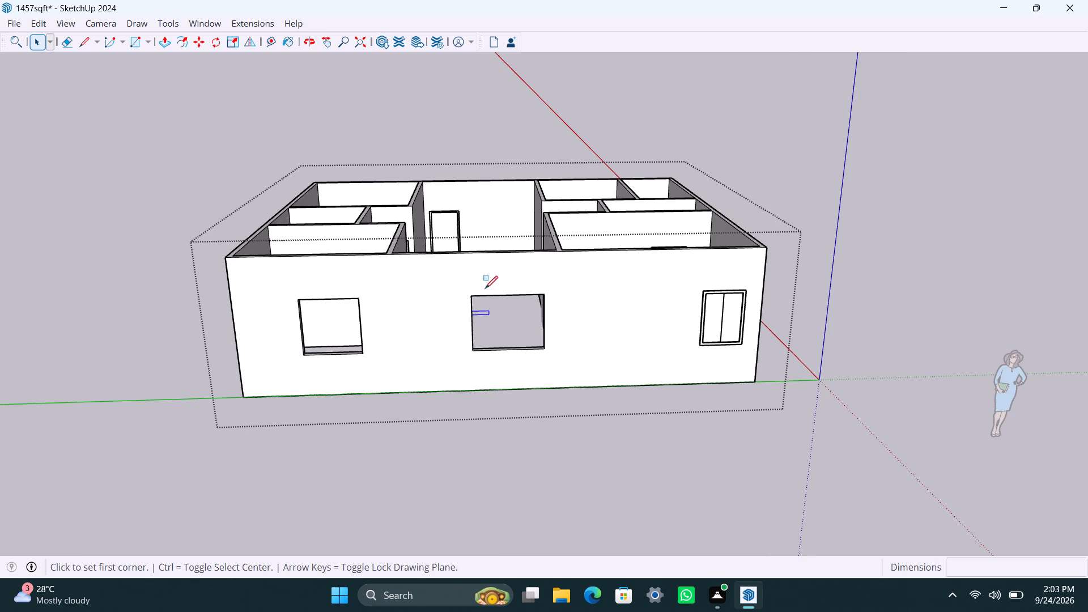
drag(471, 297, 473, 307)
click(546, 351)
key(space)
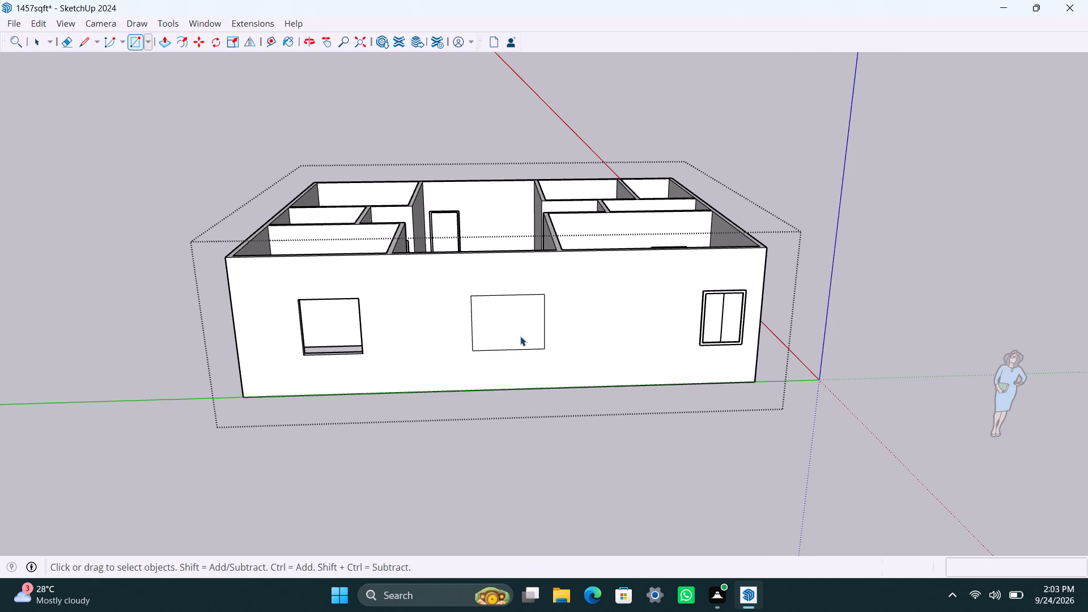
double_click(520, 335)
right_click(520, 335)
click(592, 141)
Offset the middle window rectangle's outline 2" inward inside its group and delete the inner face.
scroll(508, 295, up, 4)
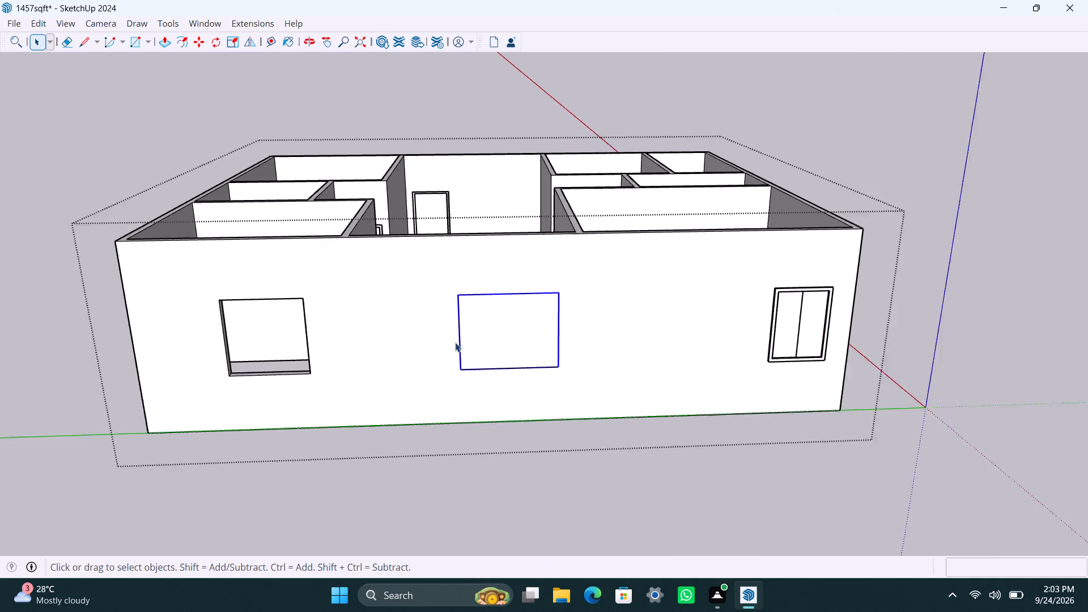
scroll(455, 342, up, 5)
double_click(465, 316)
click(468, 311)
key(f)
click(470, 311)
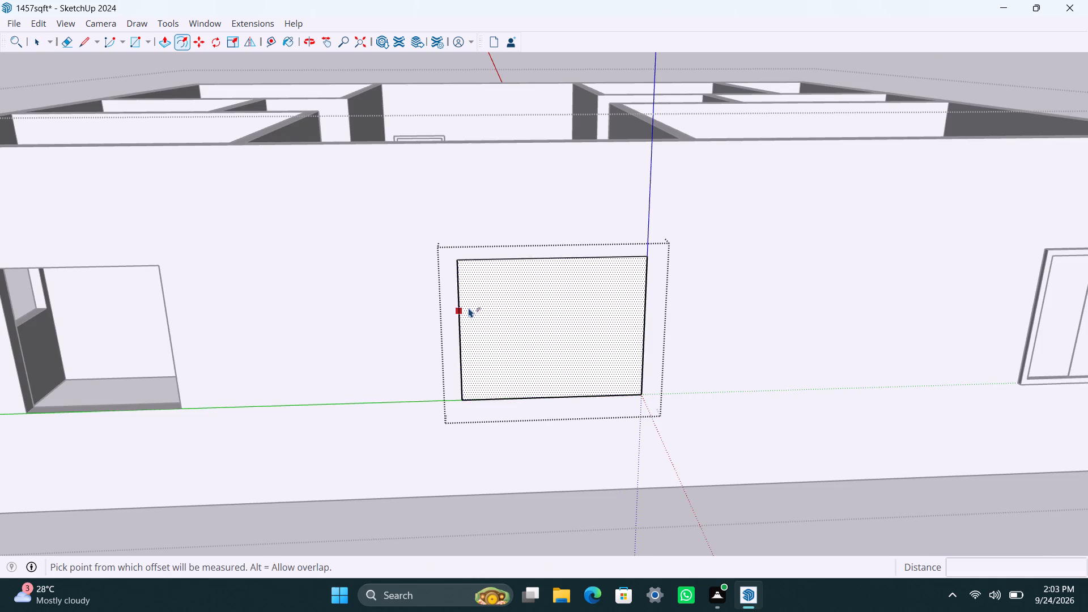
text(2")
key(Return)
key(space)
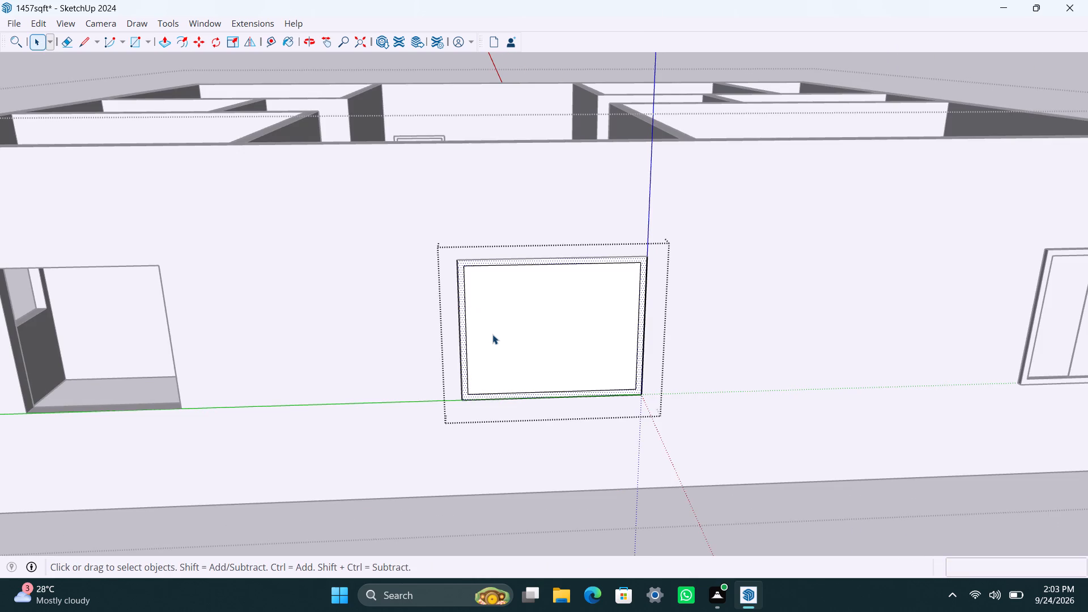
click(492, 334)
key(Delete)
Push the middle window's frame face 1.5" into the wall and pull it 1.5" out from the wall.
scroll(473, 383, up, 6)
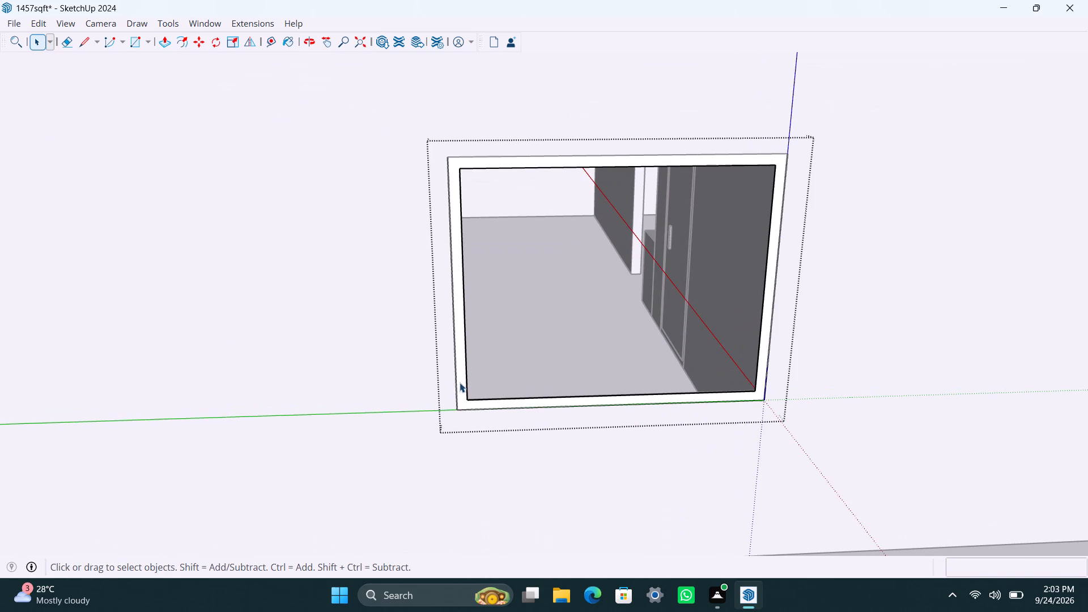
click(459, 381)
key(p)
drag(460, 381, 469, 365)
text(1.5")
key(Return)
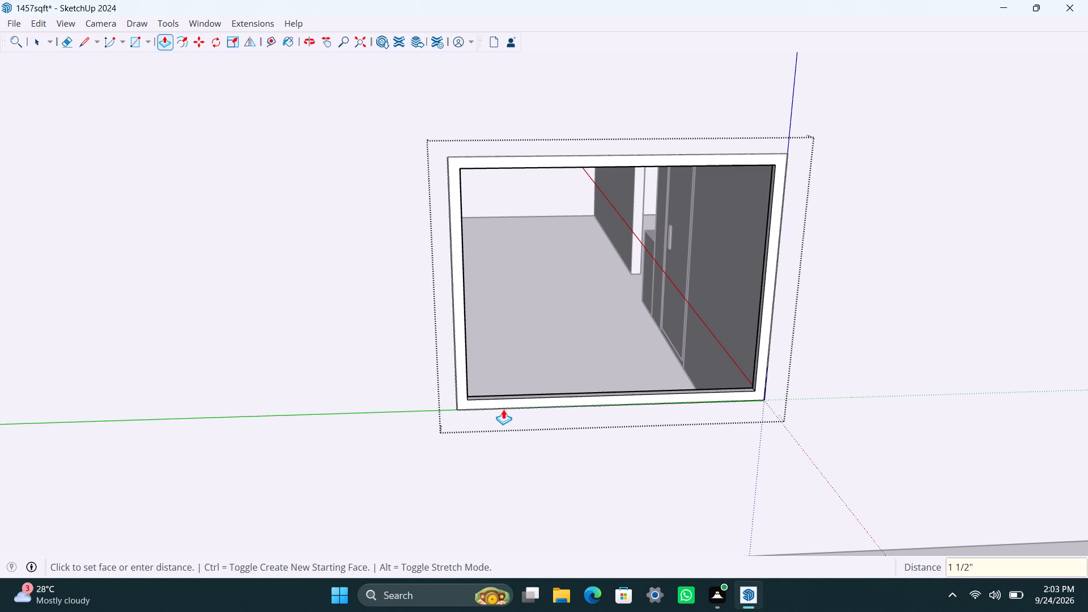
drag(463, 379, 463, 388)
text(1.5")
key(Return)
key(space)
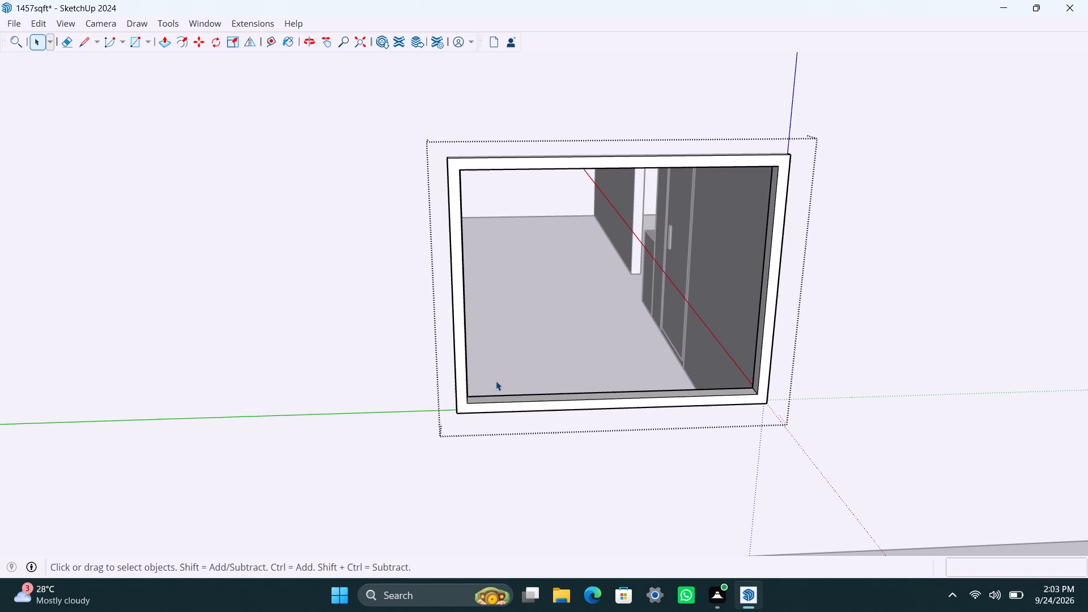
Draw a rectangle over the half of the middle frame's opening farther from the origin and delete the face filling the other half.
key(r)
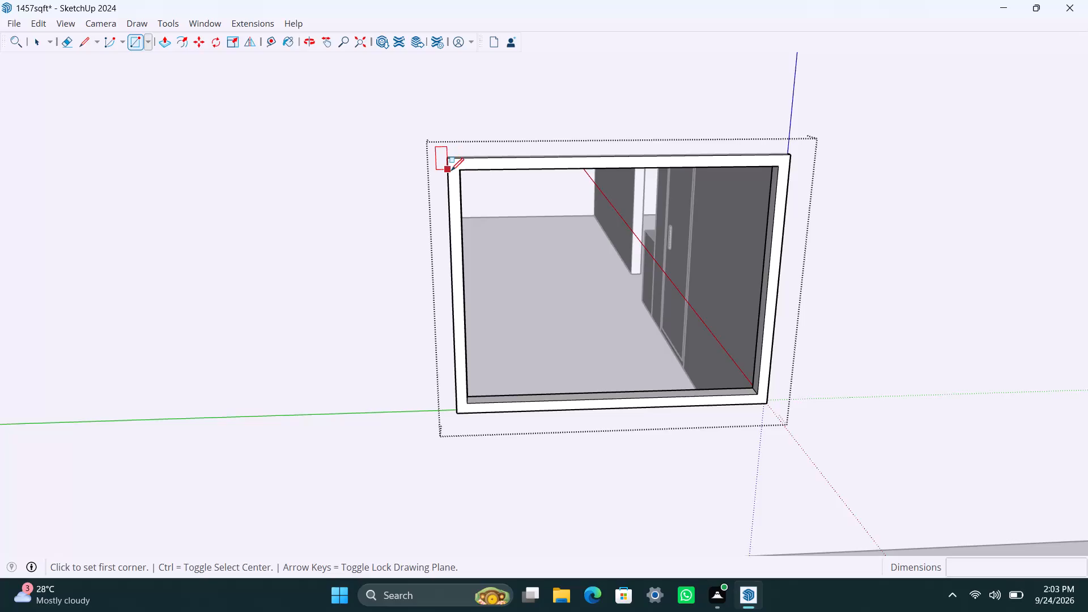
click(461, 171)
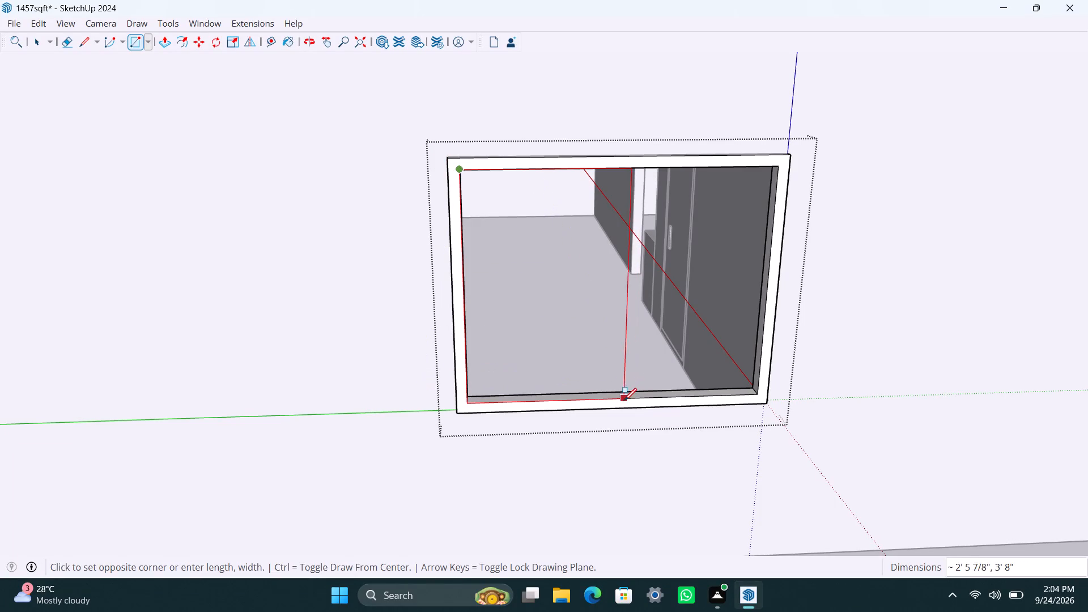
click(615, 401)
key(space)
click(647, 388)
key(Delete)
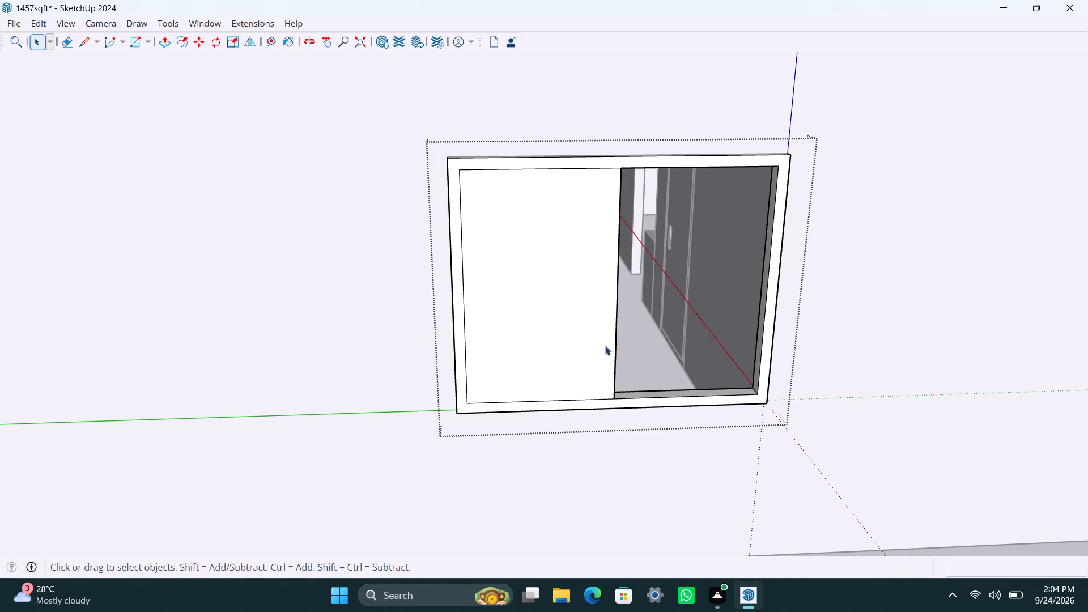
Group the middle window's half pane and give it a thickness of 8 mm.
double_click(593, 343)
right_click(593, 343)
click(632, 144)
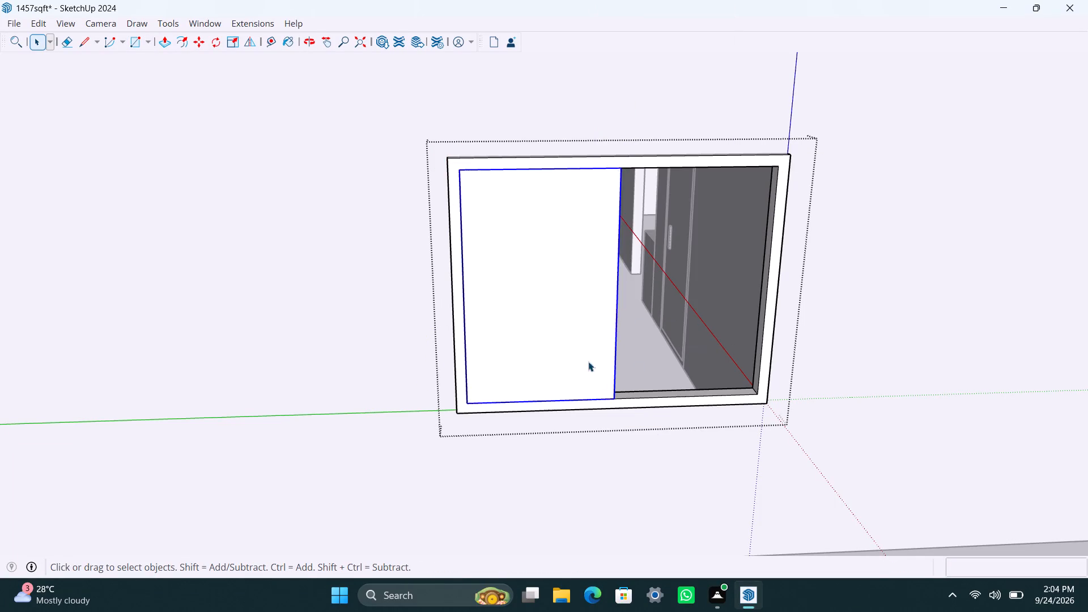
scroll(673, 445, down, 2)
middle_drag(664, 452, 510, 469)
scroll(317, 404, up, 2)
triple_click(333, 393)
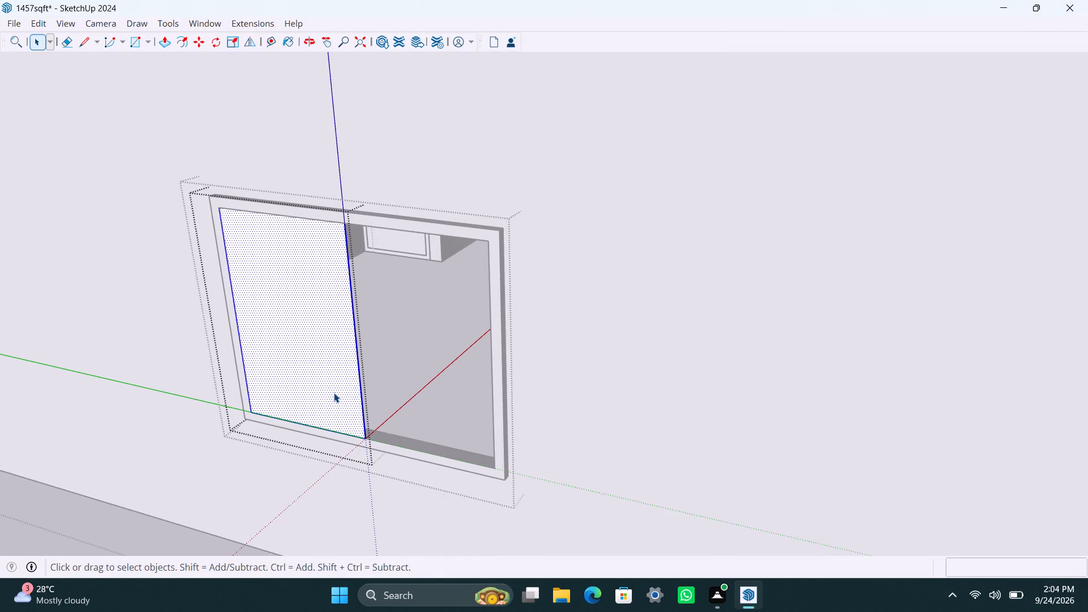
key(p)
drag(334, 393, 345, 391)
key(8)
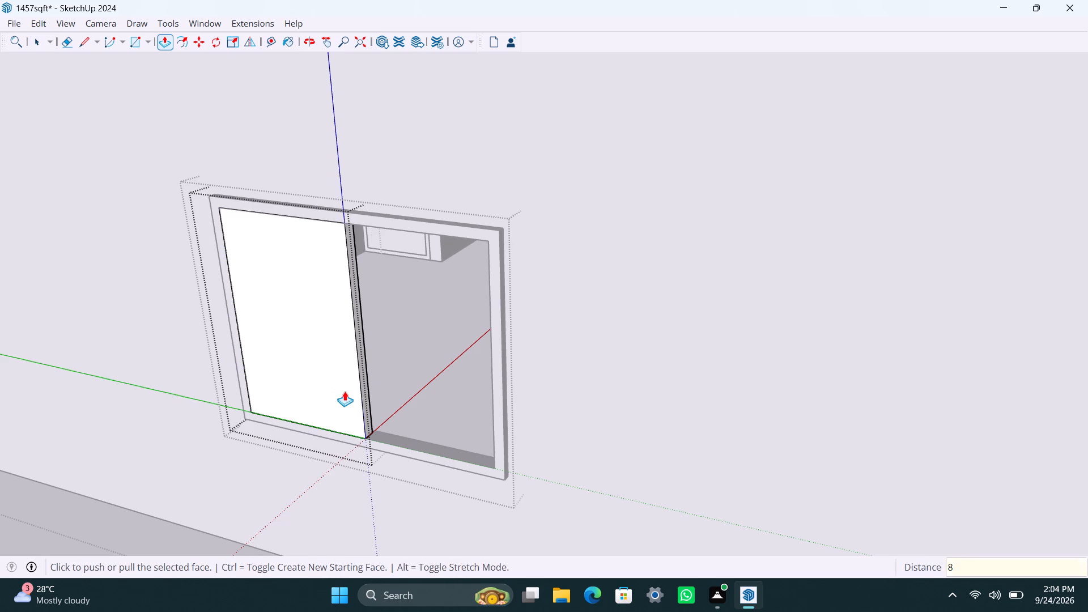
text(mm)
key(Return)
key(space)
click(314, 510)
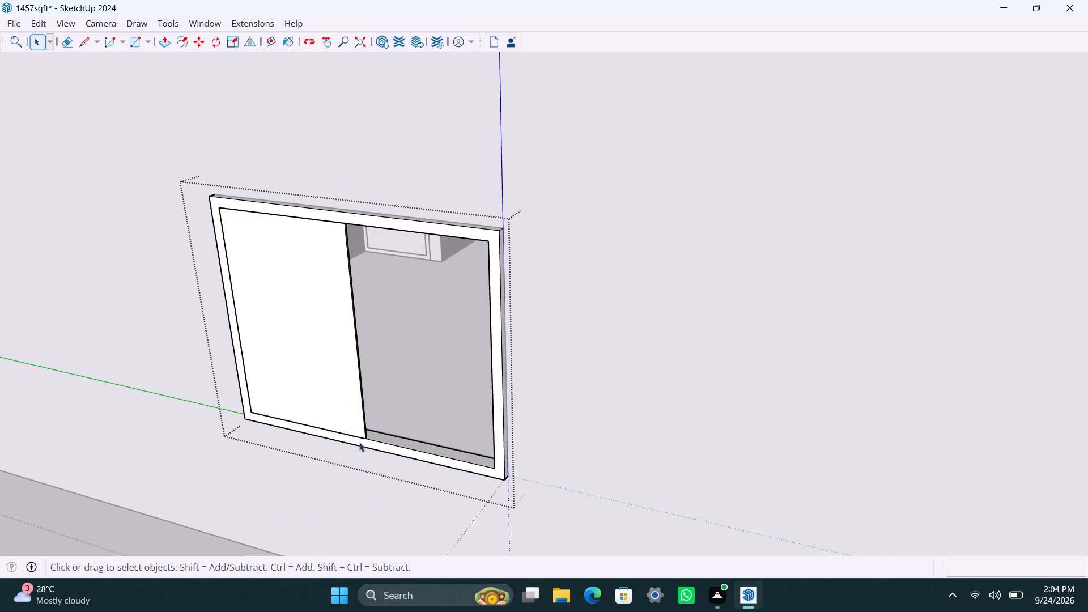
Move the middle window's pane about 1 7/8" inward along the red axis, into the depth of the frame.
scroll(359, 438, up, 7)
click(359, 428)
scroll(363, 431, up, 7)
key(m)
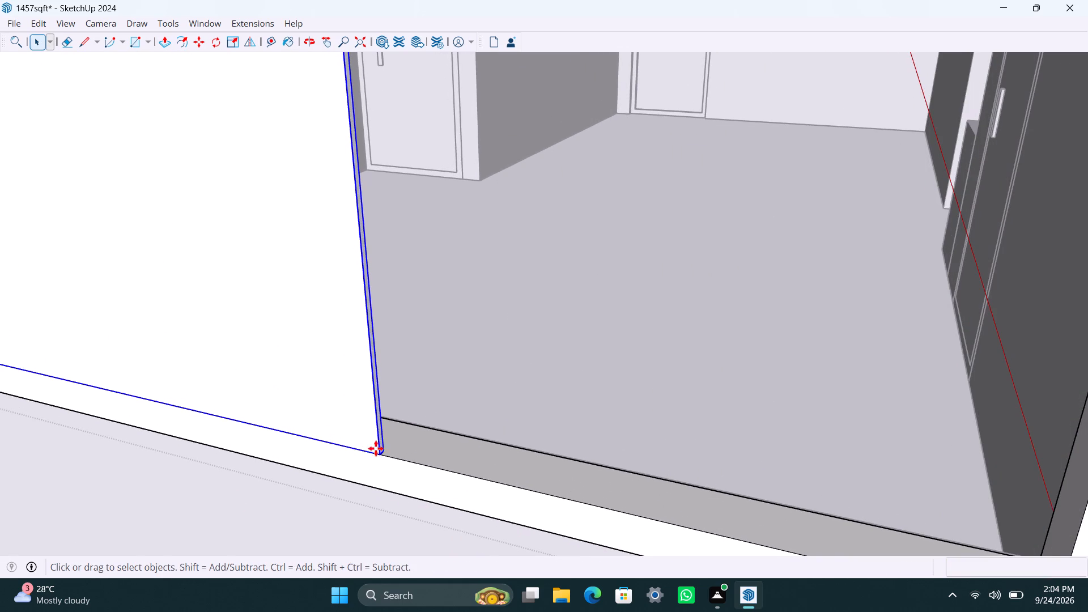
click(380, 450)
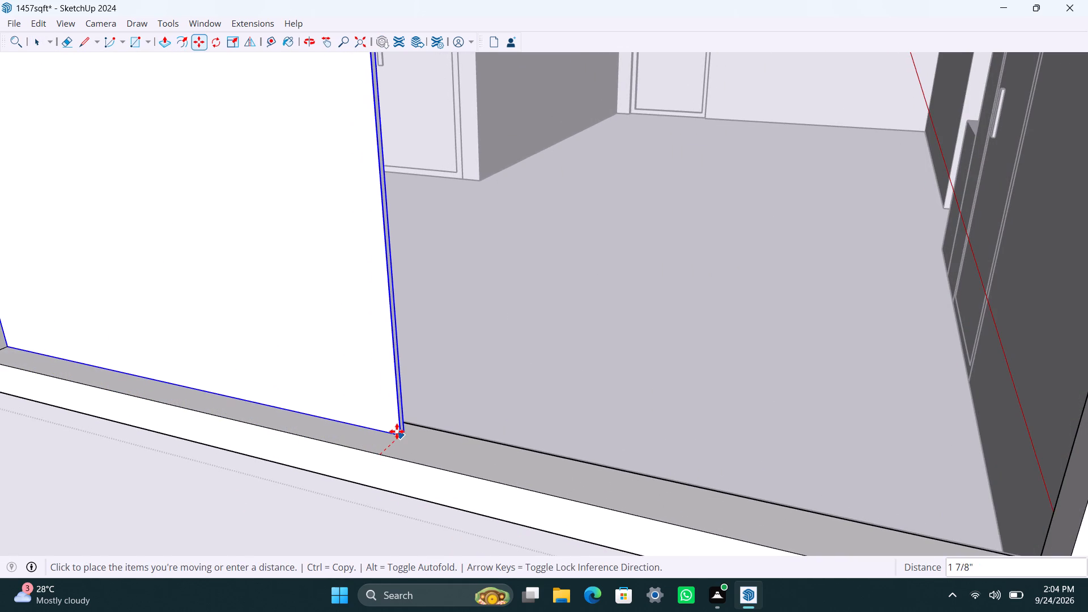
click(396, 433)
Copy the middle window's pane into the frame's empty half and move the copy about 1 9/16" inward against the first pane.
scroll(398, 433, down, 10)
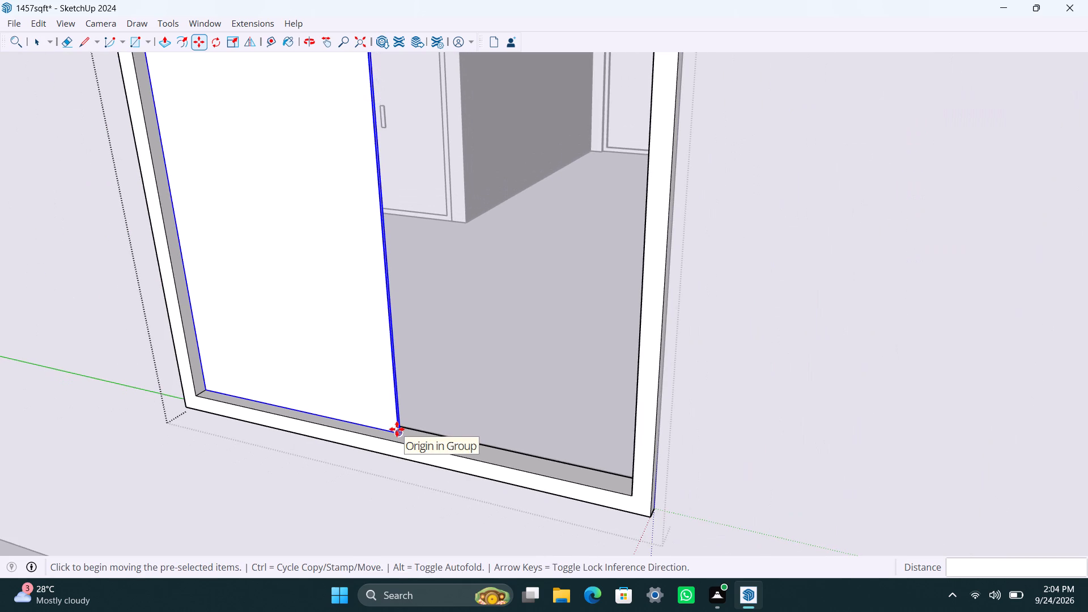
click(397, 429)
click(629, 491)
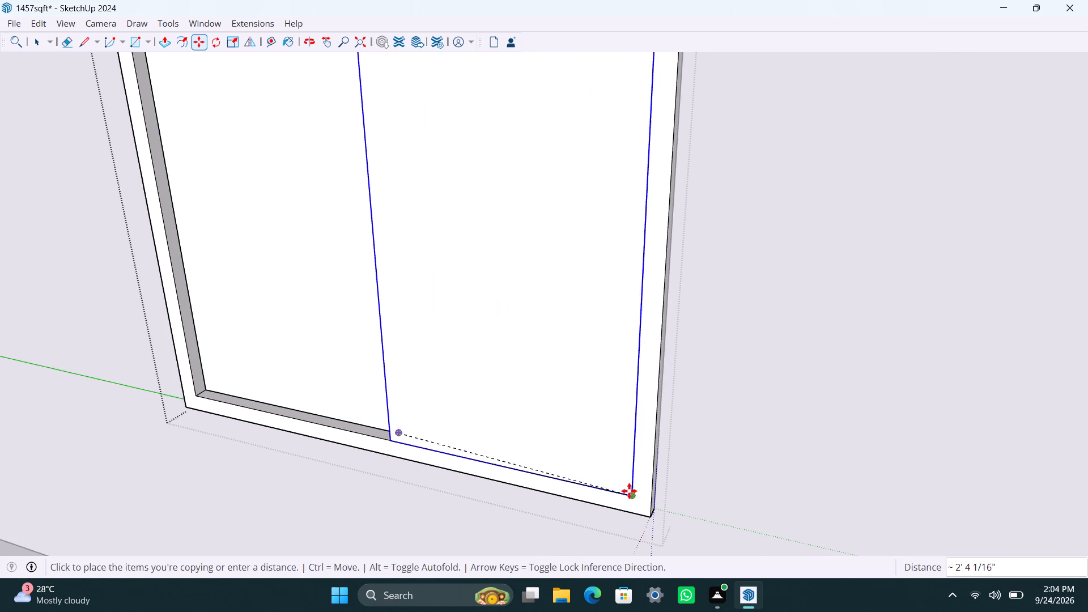
scroll(359, 423, up, 7)
middle_drag(397, 436, 712, 533)
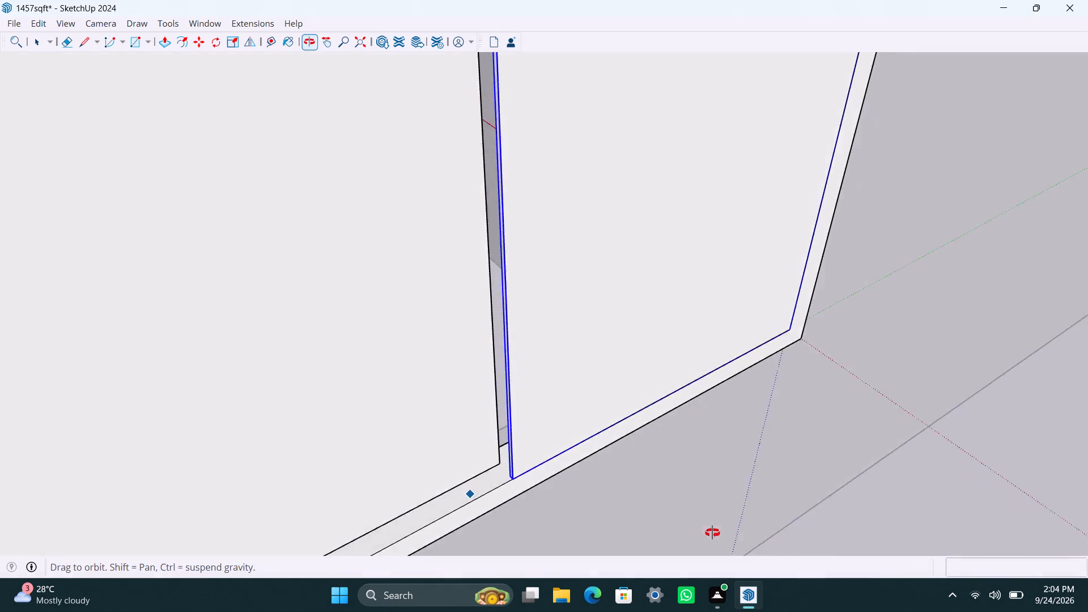
middle_drag(712, 533, 814, 526)
scroll(823, 527, up, 1)
scroll(564, 490, up, 14)
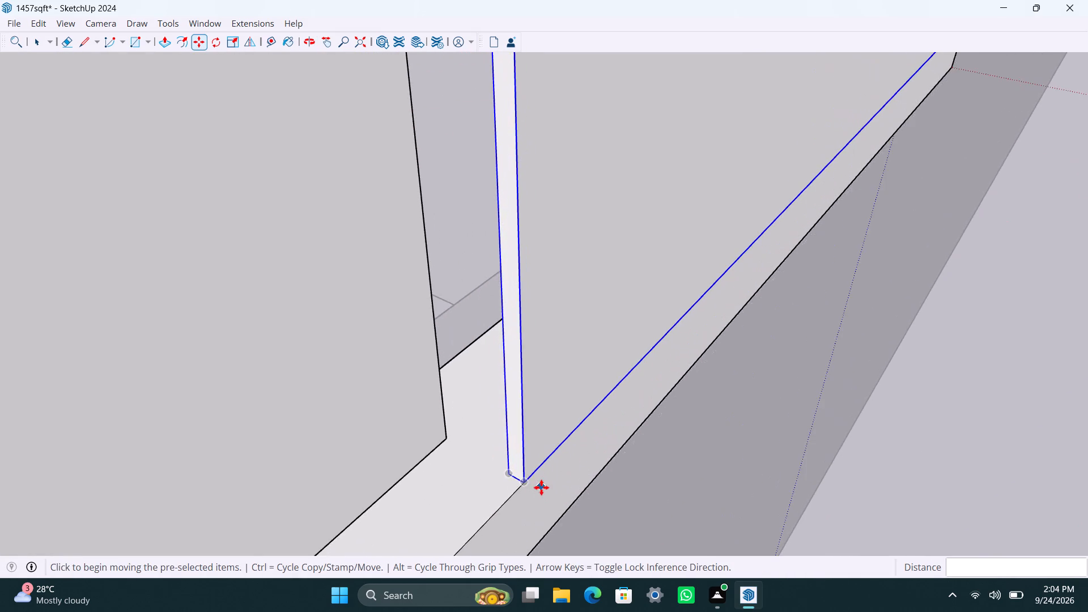
scroll(541, 487, up, 2)
click(498, 469)
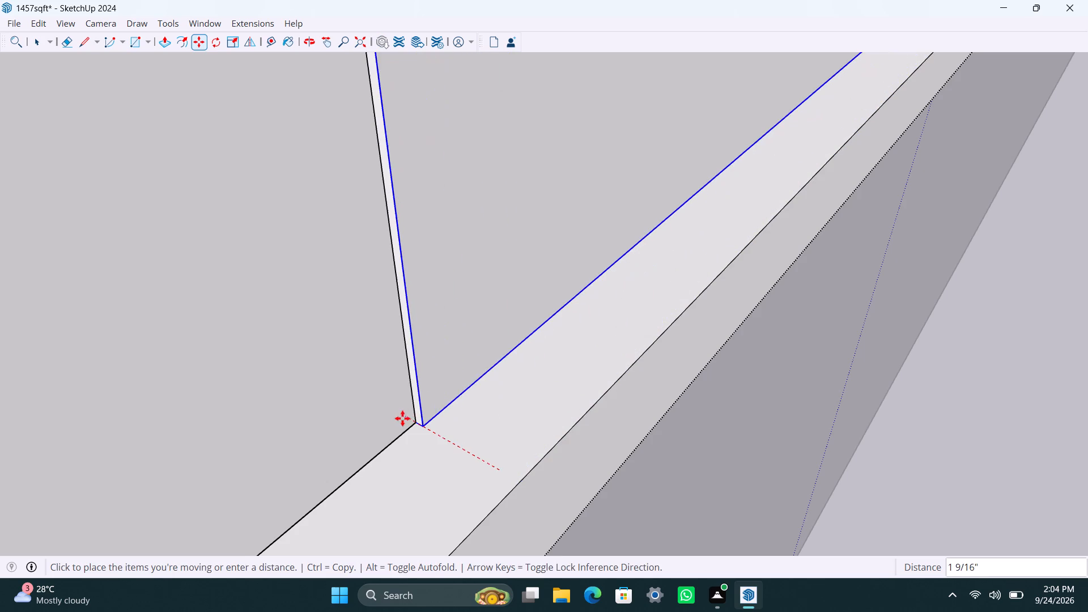
click(414, 430)
key(space)
scroll(514, 441, down, 10)
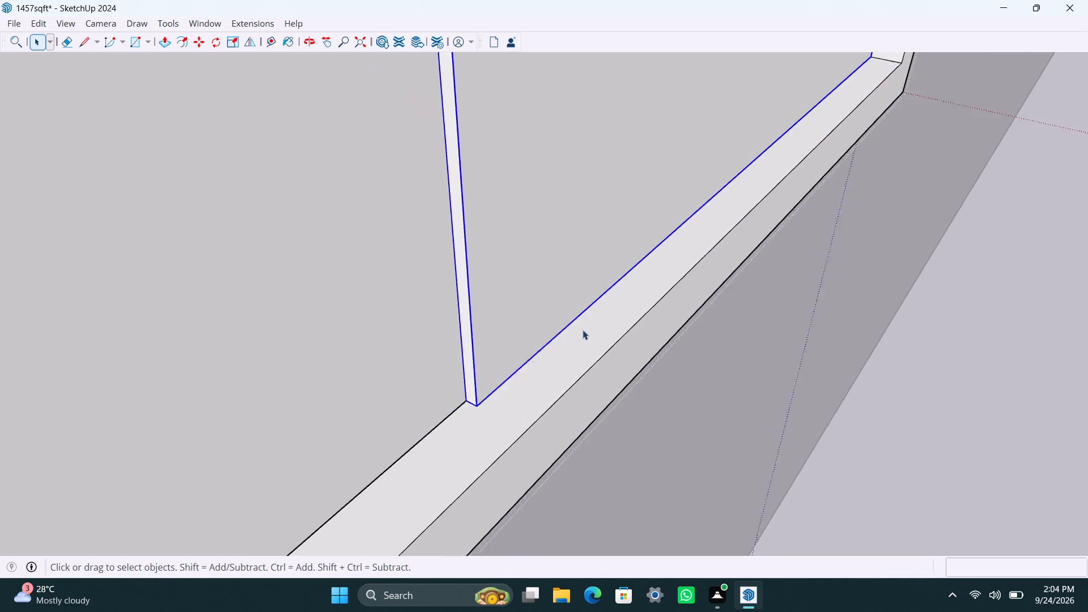
scroll(583, 330, down, 20)
scroll(583, 330, down, 13)
click(694, 389)
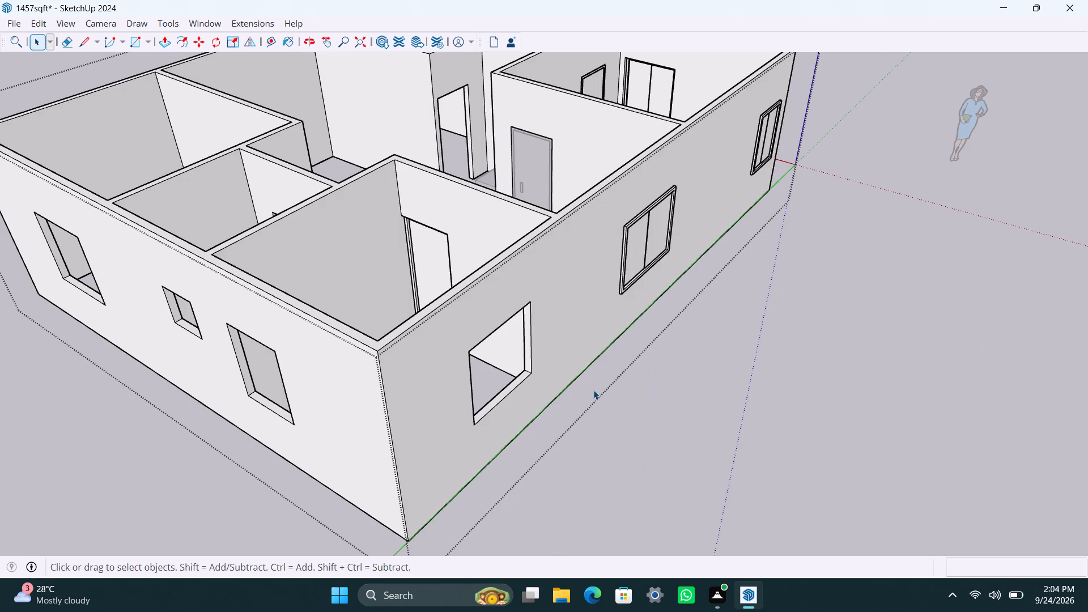
Draw a rectangle over the window opening farthest from the origin on the green-axis wall and group it.
middle_drag(712, 402, 469, 366)
scroll(469, 366, down, 3)
shift+middle_drag(511, 393, 541, 398)
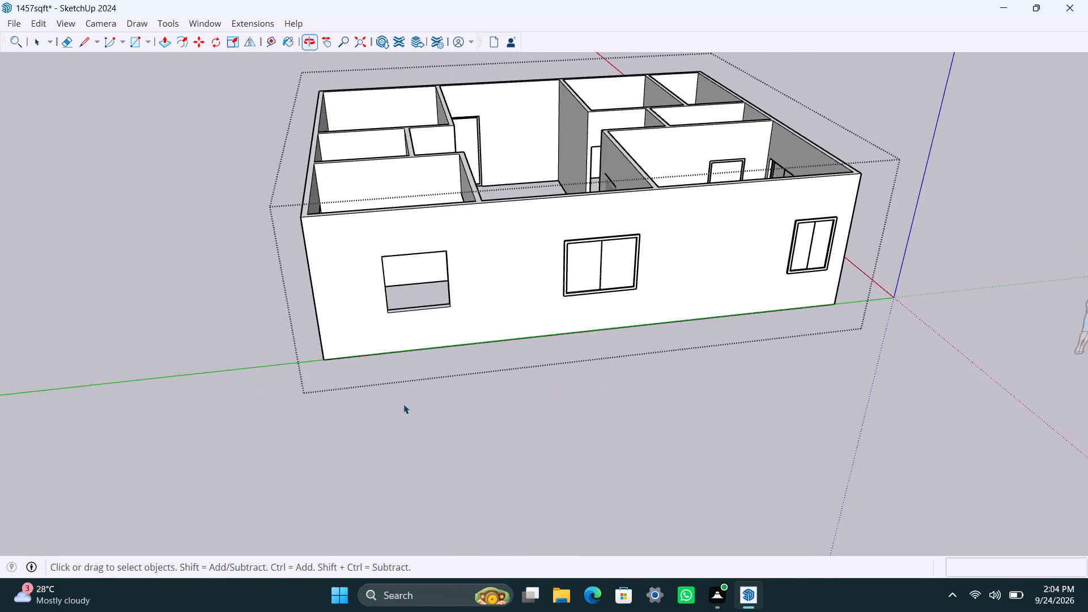
scroll(403, 404, up, 2)
middle_drag(341, 401, 273, 375)
scroll(377, 339, down, 3)
shift+middle_drag(400, 346, 444, 415)
scroll(393, 342, up, 2)
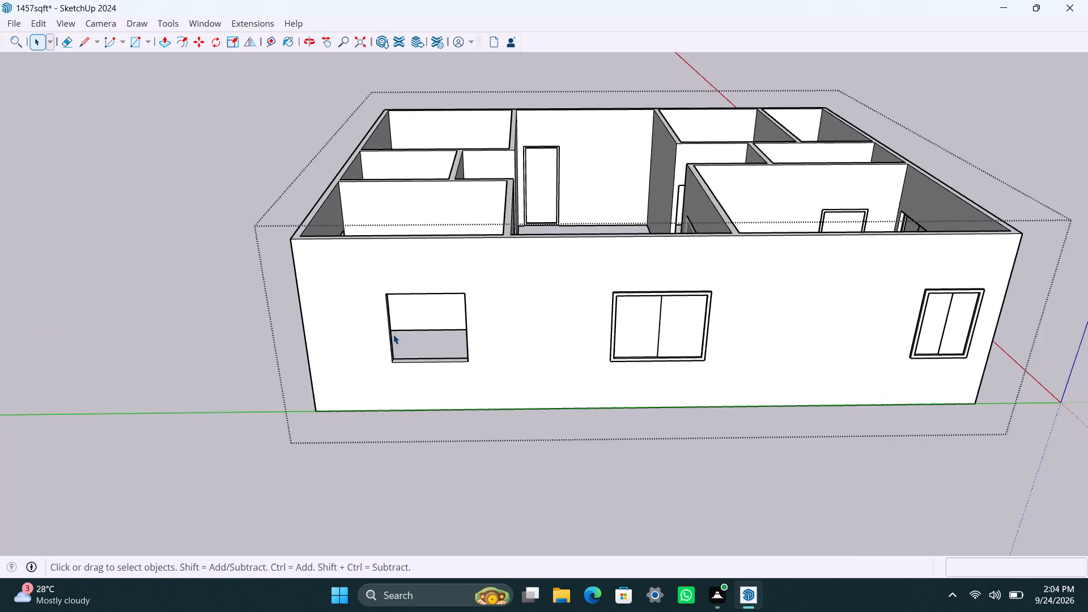
scroll(393, 334, up, 2)
key(r)
click(389, 289)
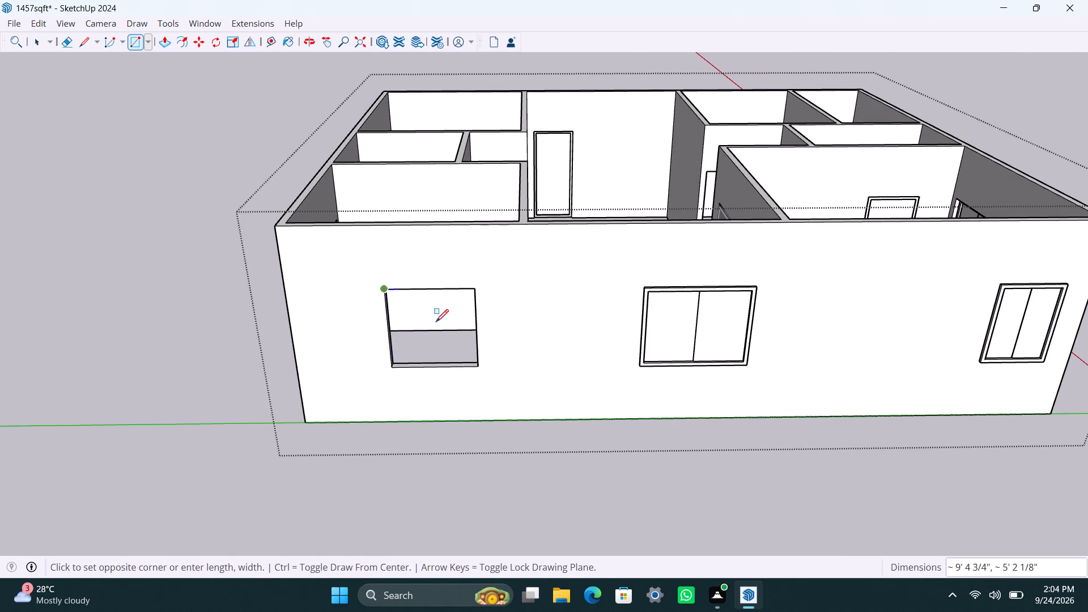
click(475, 362)
key(space)
double_click(431, 342)
right_click(431, 342)
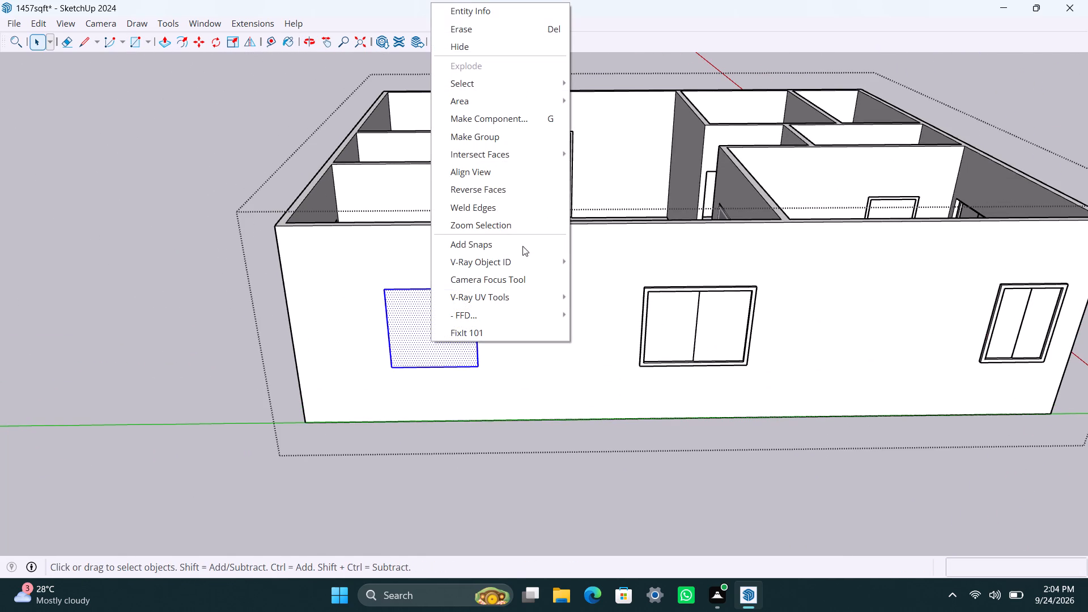
click(511, 135)
Offset the farthest window rectangle's outline 2" inward inside its group and delete the inner face.
scroll(405, 354, up, 3)
double_click(395, 333)
click(392, 321)
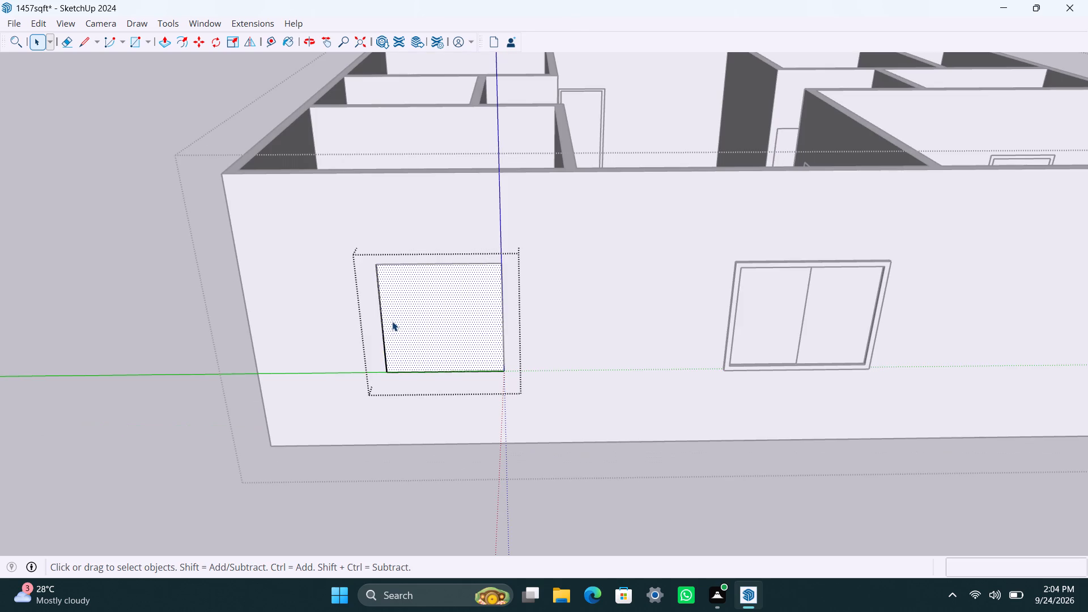
key(f)
click(393, 311)
text(2")
key(Return)
key(space)
click(397, 311)
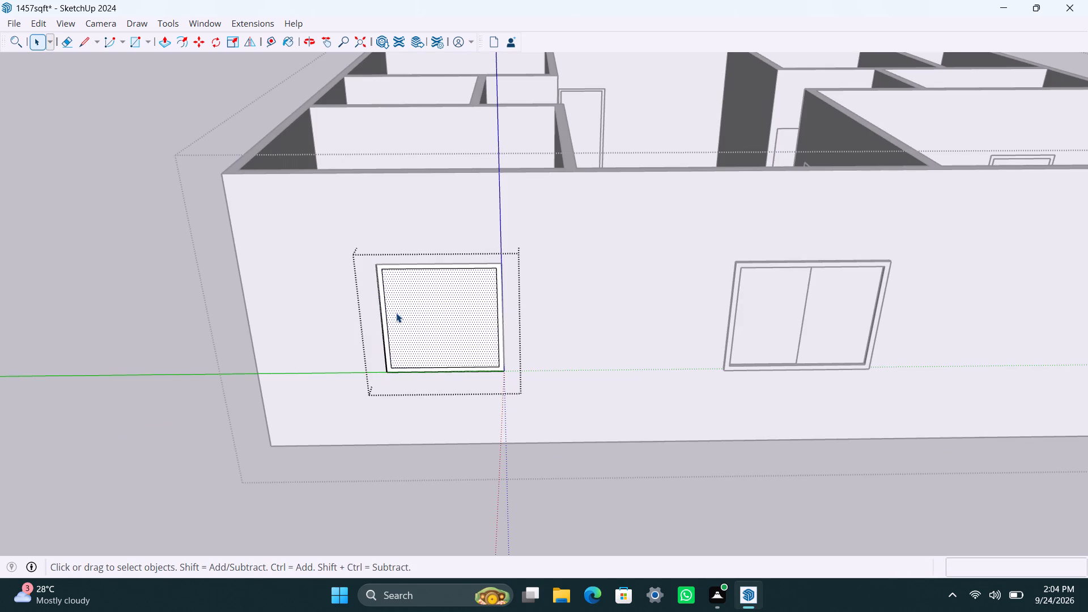
key(Delete)
Push the farthest window's frame face 1.5" into the wall and pull it 1.5" out from the wall.
scroll(389, 347, up, 11)
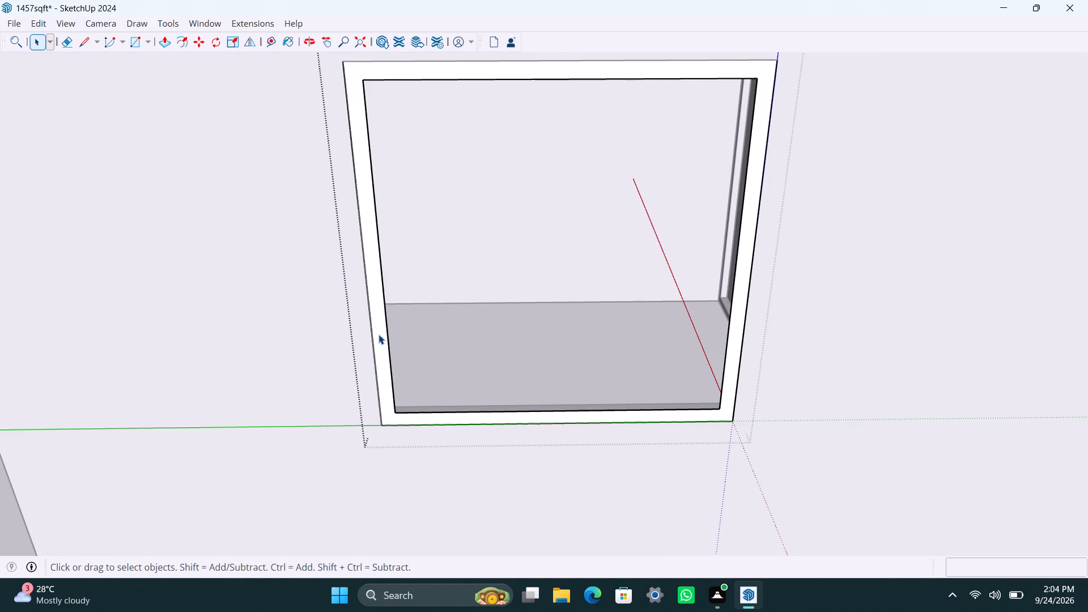
click(379, 334)
key(p)
drag(379, 334, 384, 328)
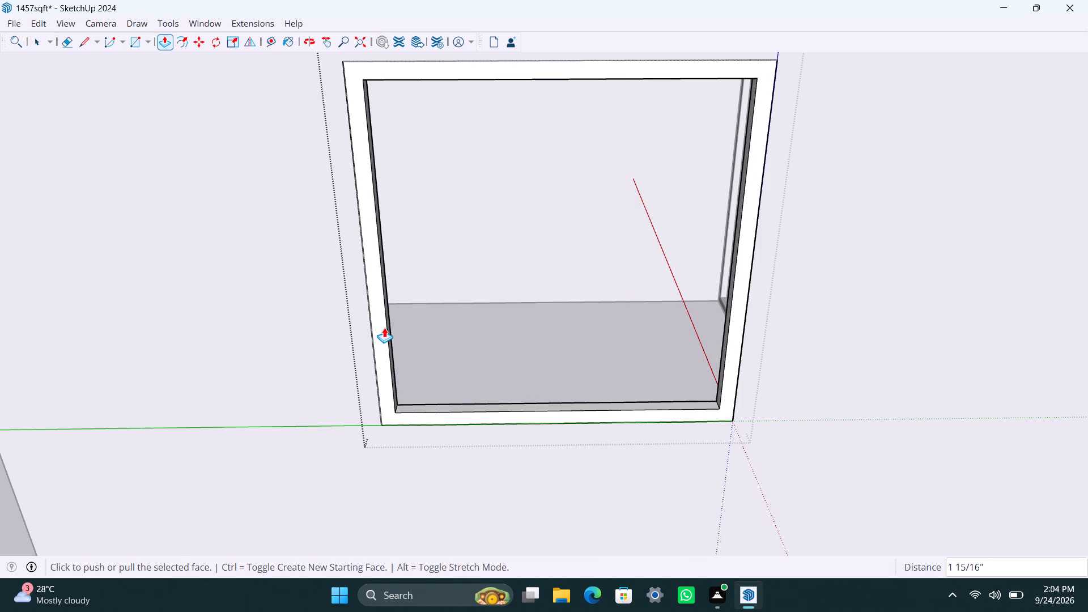
text(1.5")
key(Return)
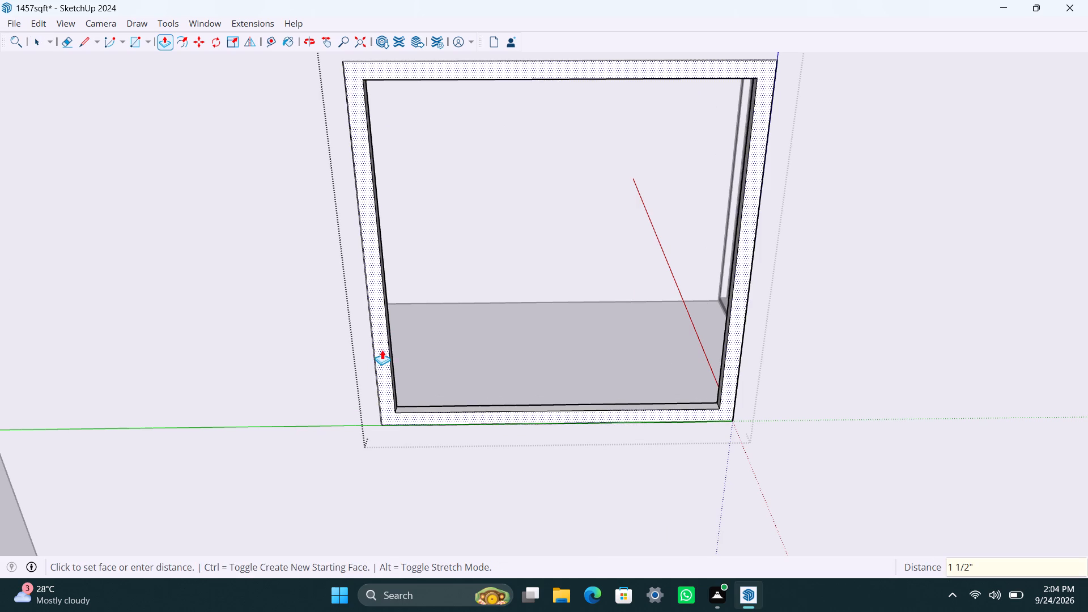
click(382, 351)
text(1.4)
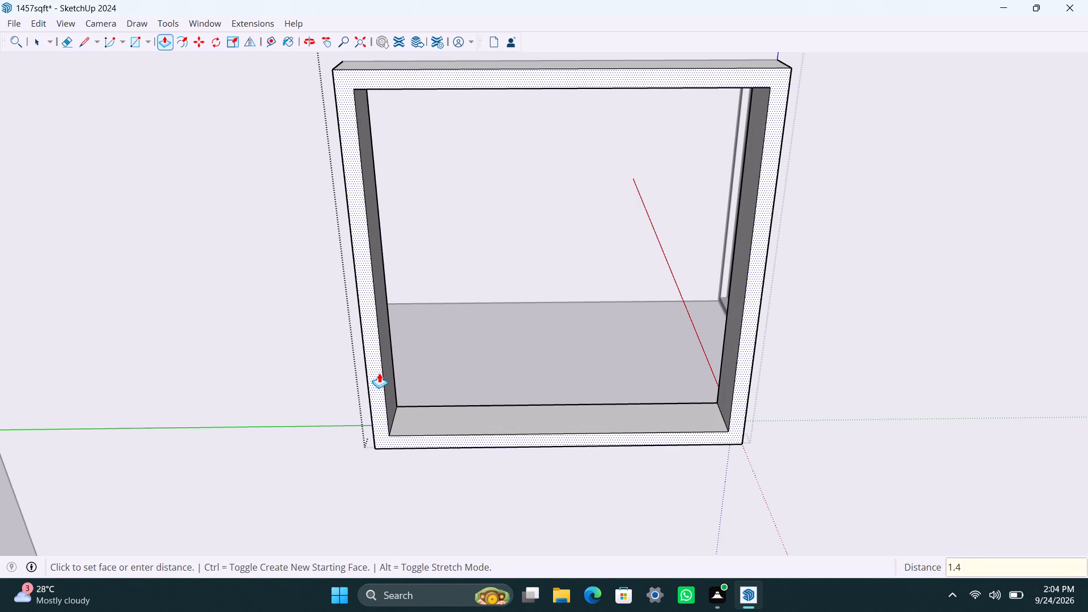
key(BackSpace)
text(5")
key(Return)
key(space)
Draw a rectangle over the half of the frame's opening farther from the origin and delete the face filling the other half.
key(r)
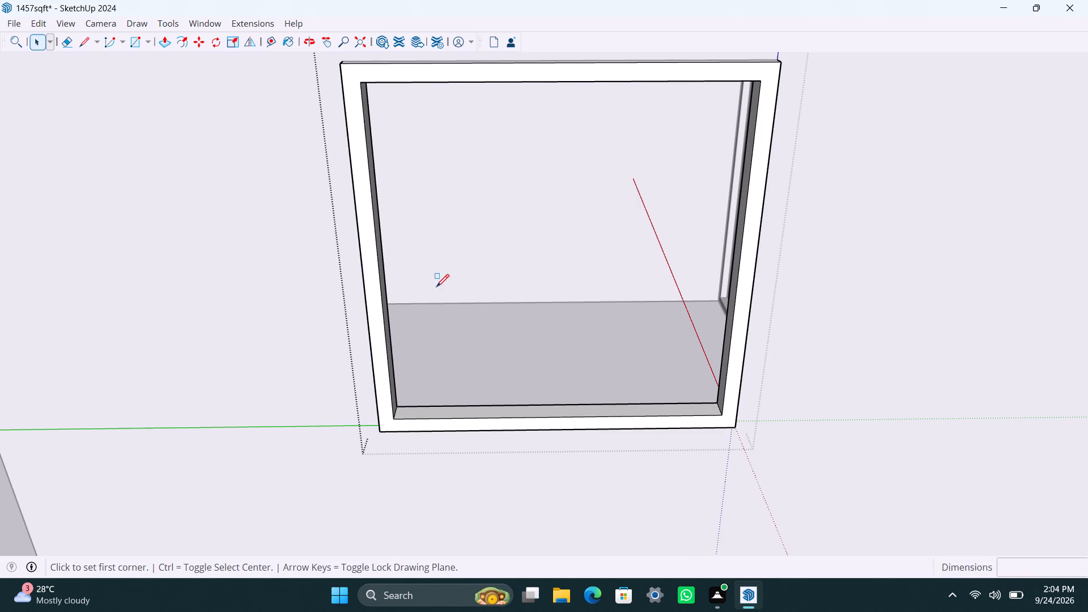
drag(360, 84, 362, 90)
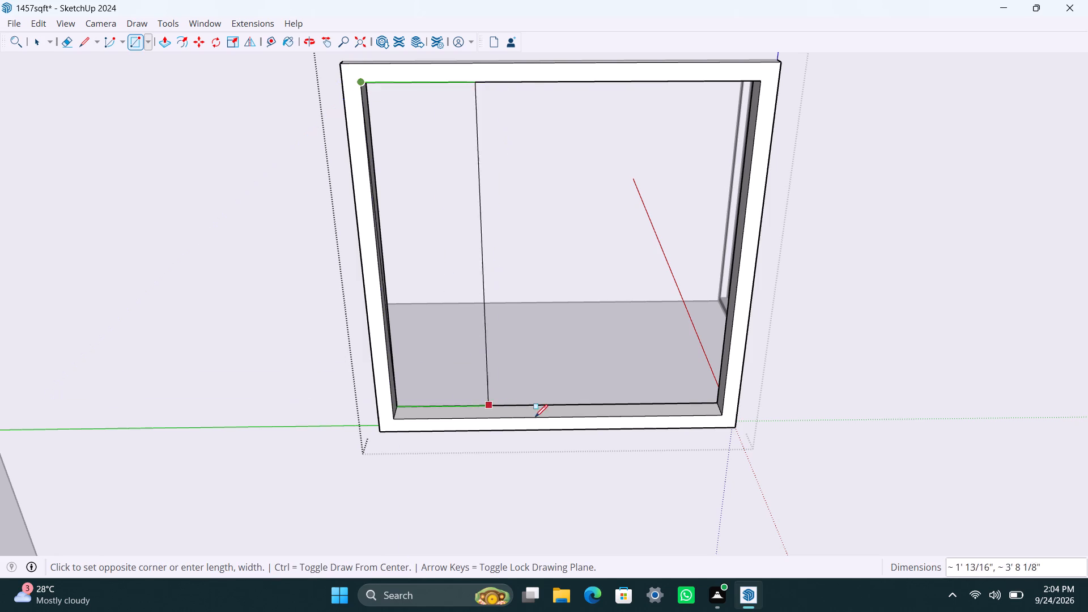
click(563, 415)
key(space)
click(628, 393)
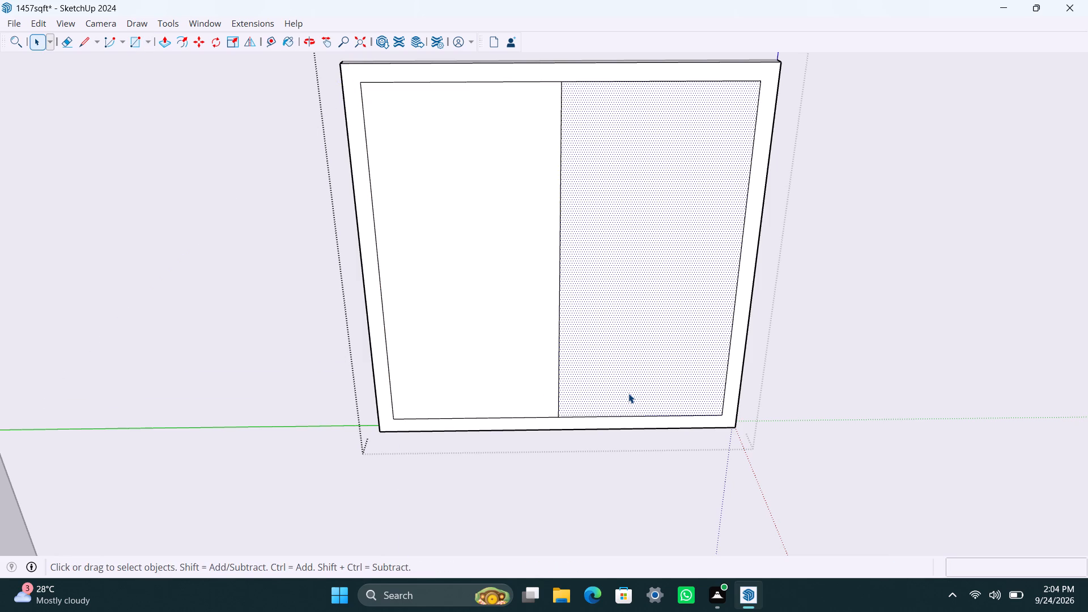
key(Delete)
Group the farthest window's half pane and give it a thickness of 8 mm.
double_click(539, 373)
right_click(539, 373)
drag(585, 164, 585, 170)
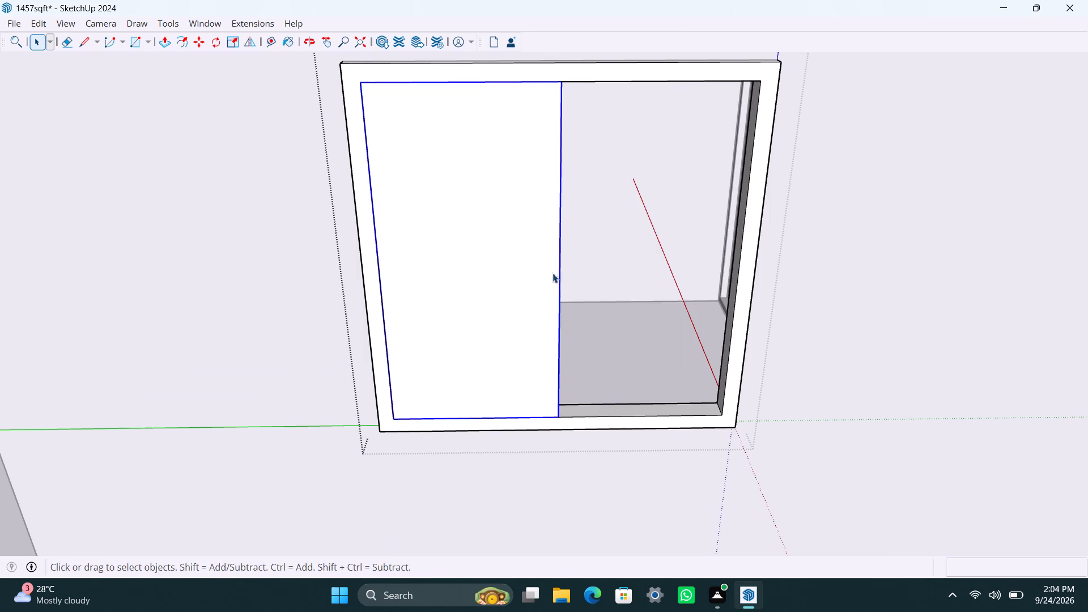
triple_click(521, 288)
key(p)
drag(521, 288, 528, 279)
text(8mm)
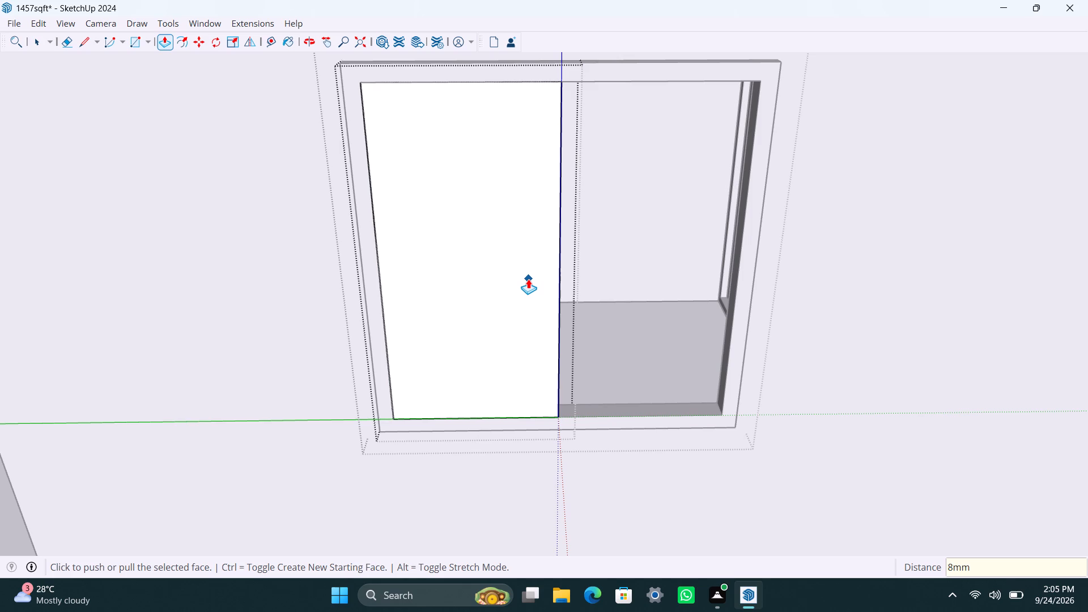
key(Return)
key(space)
click(819, 454)
Move the farthest window's pane inward along the red axis, into the depth of the frame.
scroll(610, 432, down, 2)
middle_drag(427, 483, 392, 492)
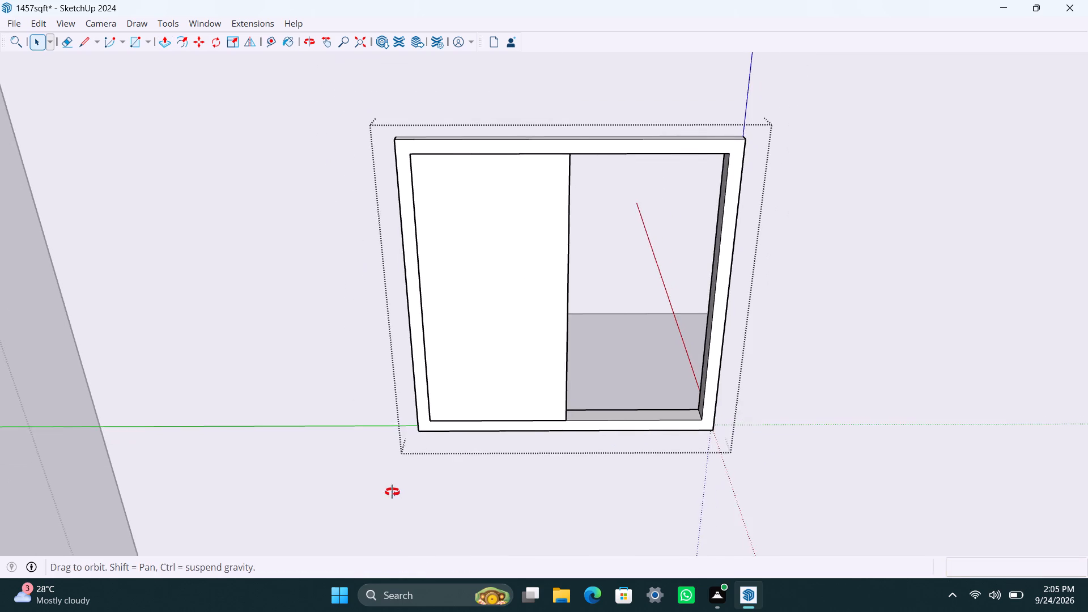
middle_drag(392, 492, 381, 494)
scroll(544, 440, up, 3)
middle_drag(632, 420, 498, 443)
scroll(512, 420, up, 6)
click(535, 405)
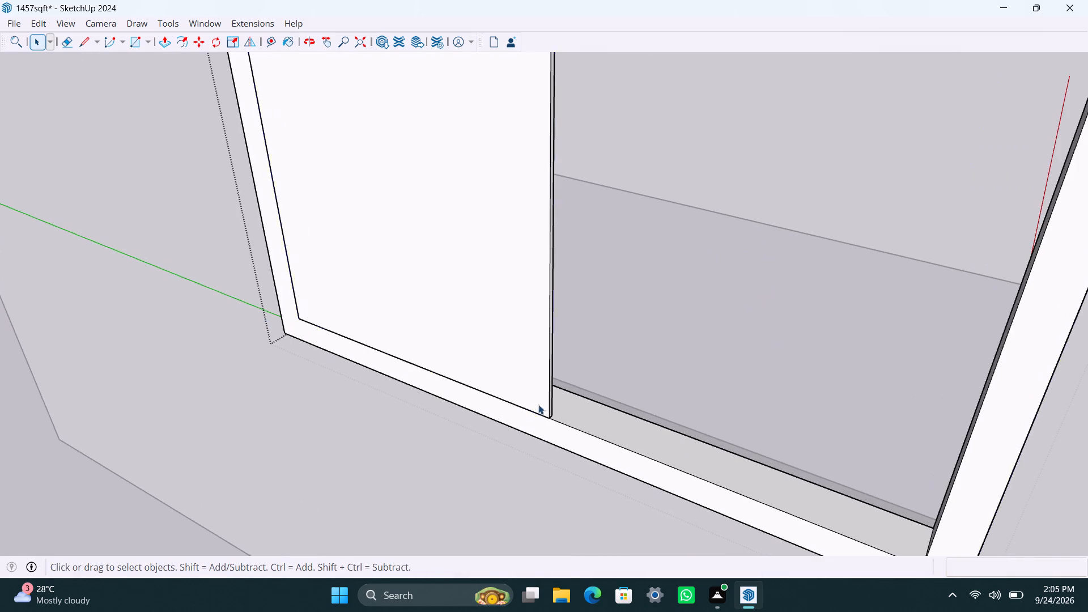
scroll(545, 405, up, 3)
key(m)
click(549, 423)
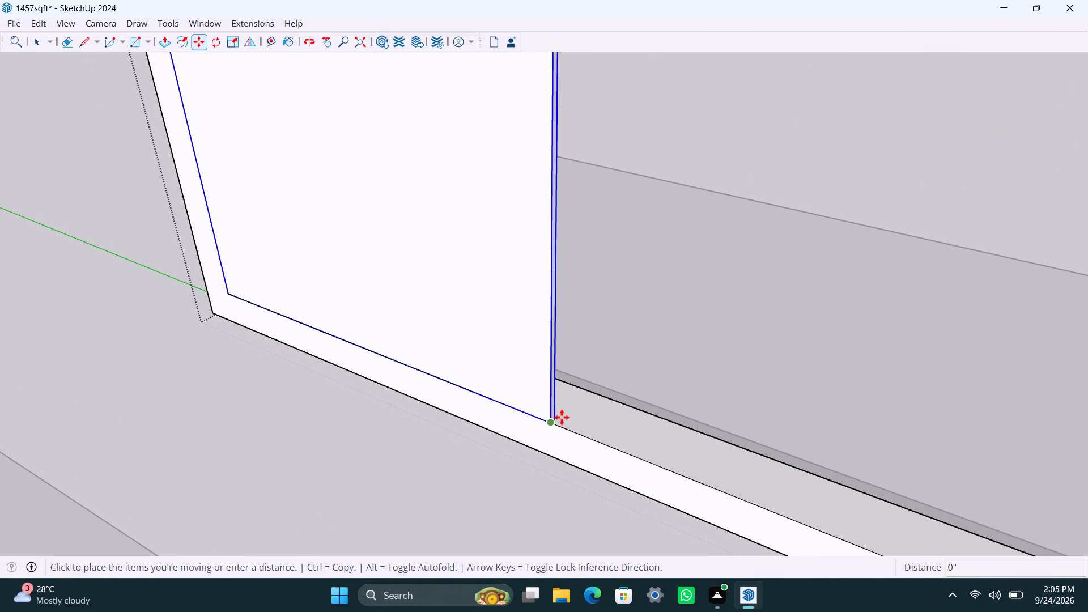
click(572, 409)
Copy the farthest window's pane across to fill the other half of its frame.
scroll(572, 409, down, 7)
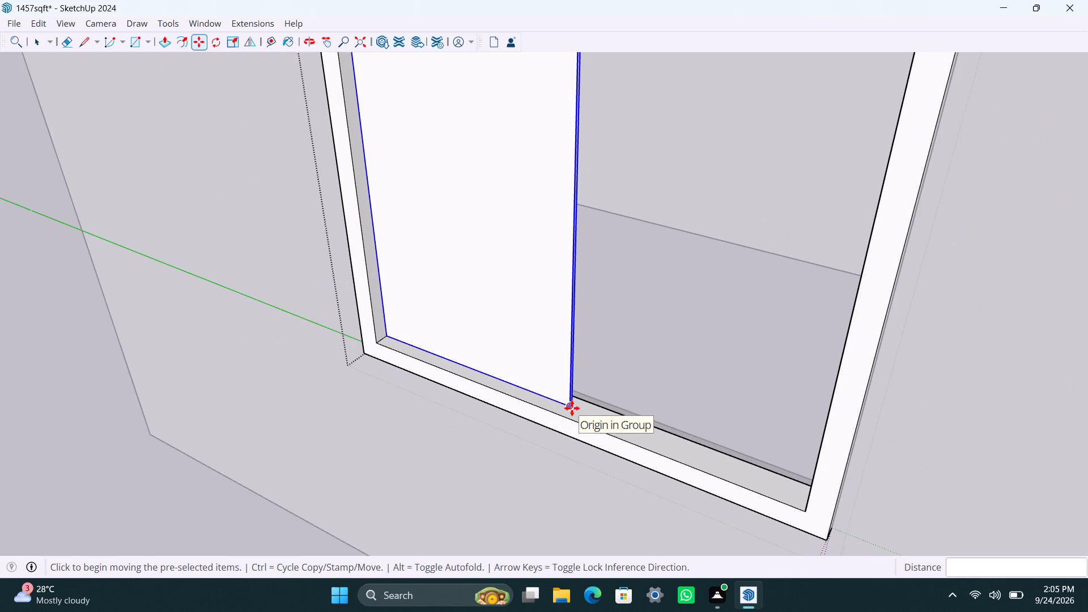
click(572, 408)
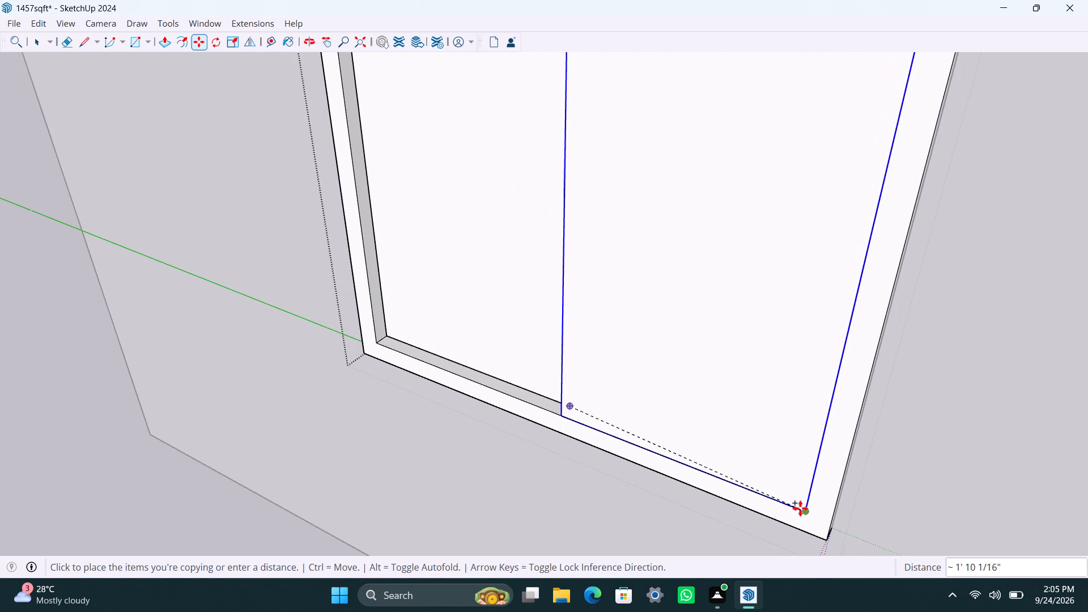
click(802, 508)
Move the copied pane inward along the red axis, about 1 1/4", until it meets the first pane's corner.
scroll(586, 453, up, 7)
middle_drag(515, 445, 957, 463)
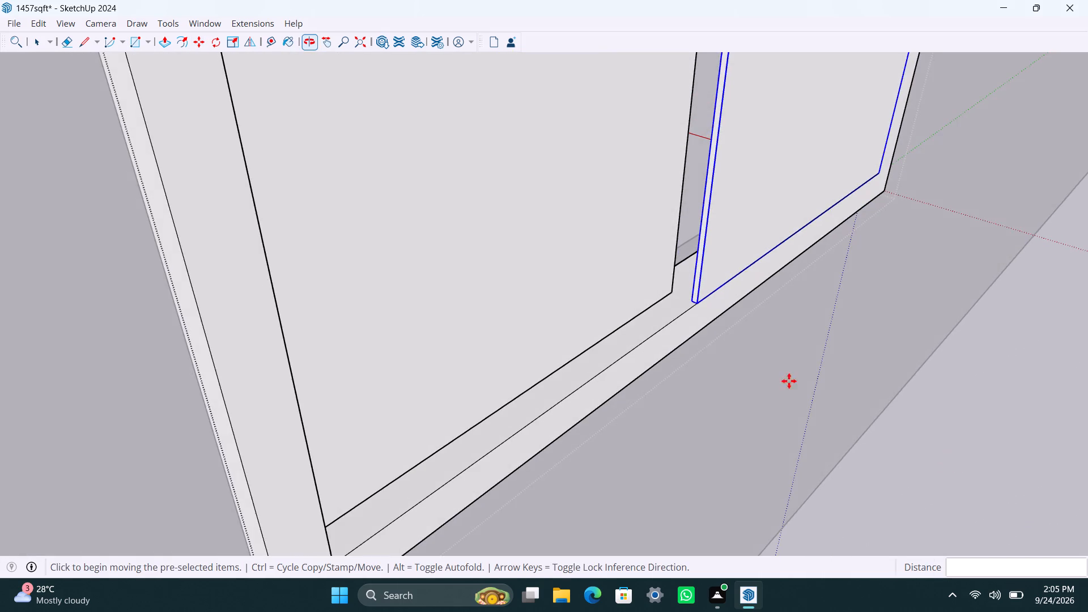
scroll(693, 325, up, 9)
click(694, 293)
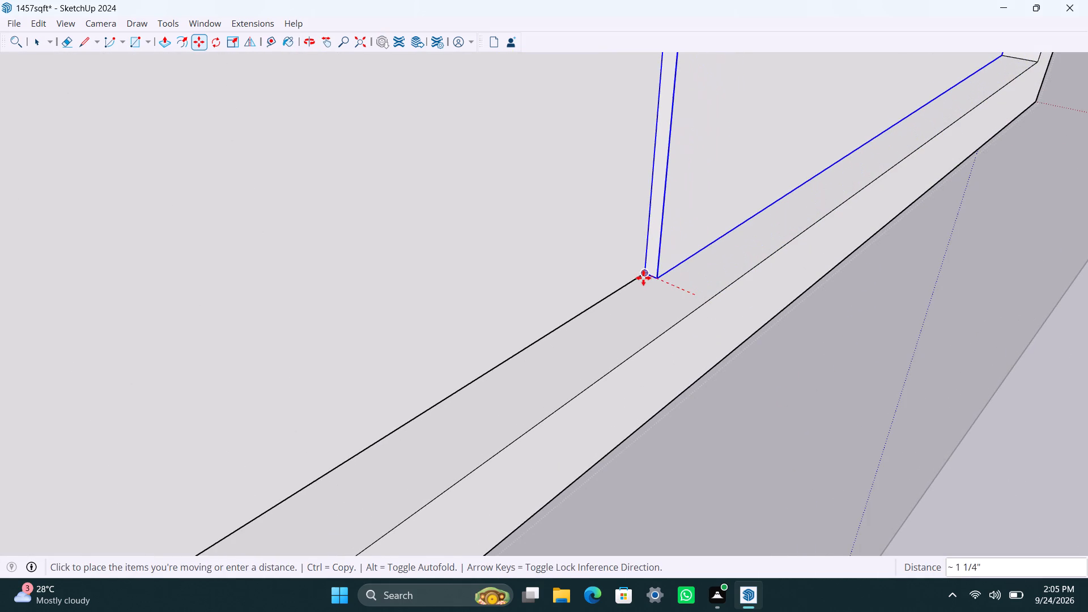
click(643, 278)
key(space)
scroll(690, 283, down, 20)
scroll(690, 283, down, 5)
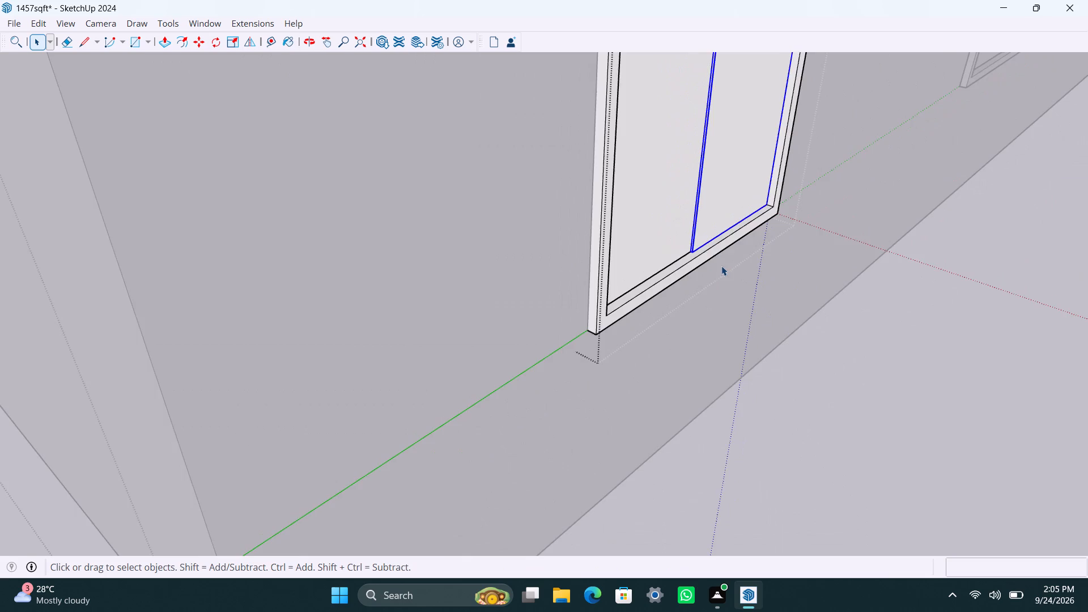
scroll(721, 266, down, 16)
click(770, 376)
On the wall with three openings, draw a 4' by 3' rectangle over the window opening nearest the green axis and group it.
middle_drag(537, 318, 747, 328)
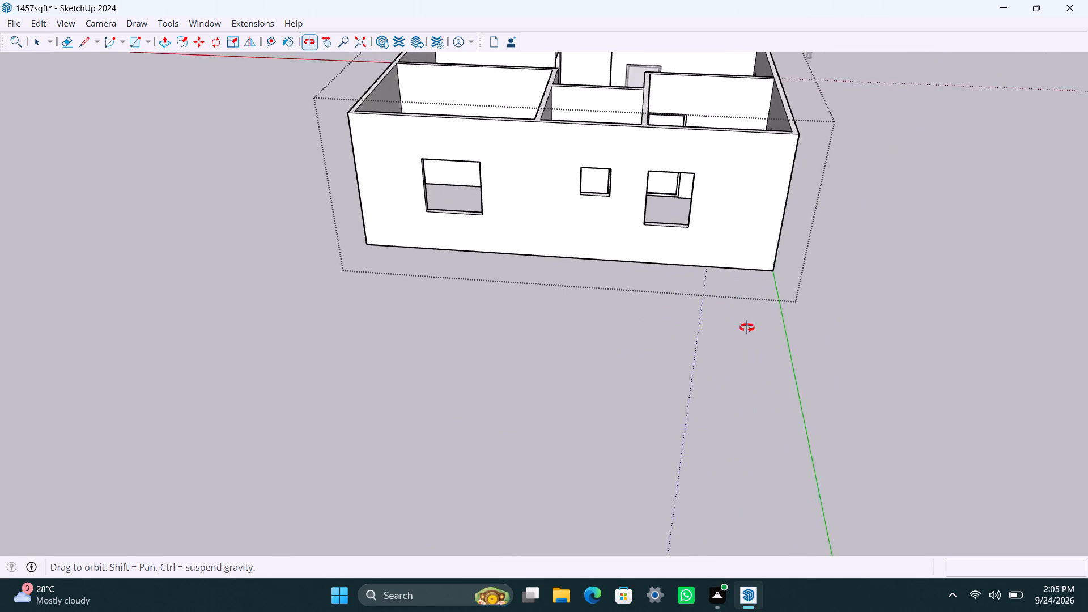
middle_drag(747, 328, 747, 328)
scroll(739, 326, down, 3)
shift+middle_drag(702, 333, 677, 456)
scroll(658, 378, up, 3)
middle_drag(654, 327, 652, 288)
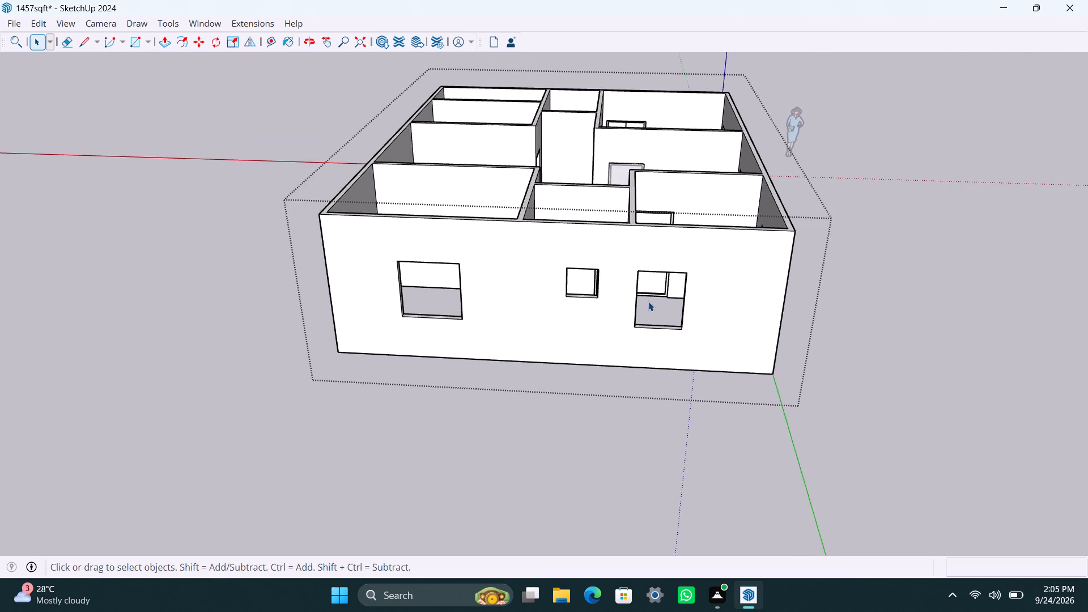
scroll(648, 301, up, 3)
middle_drag(592, 328, 592, 379)
scroll(591, 358, up, 1)
key(r)
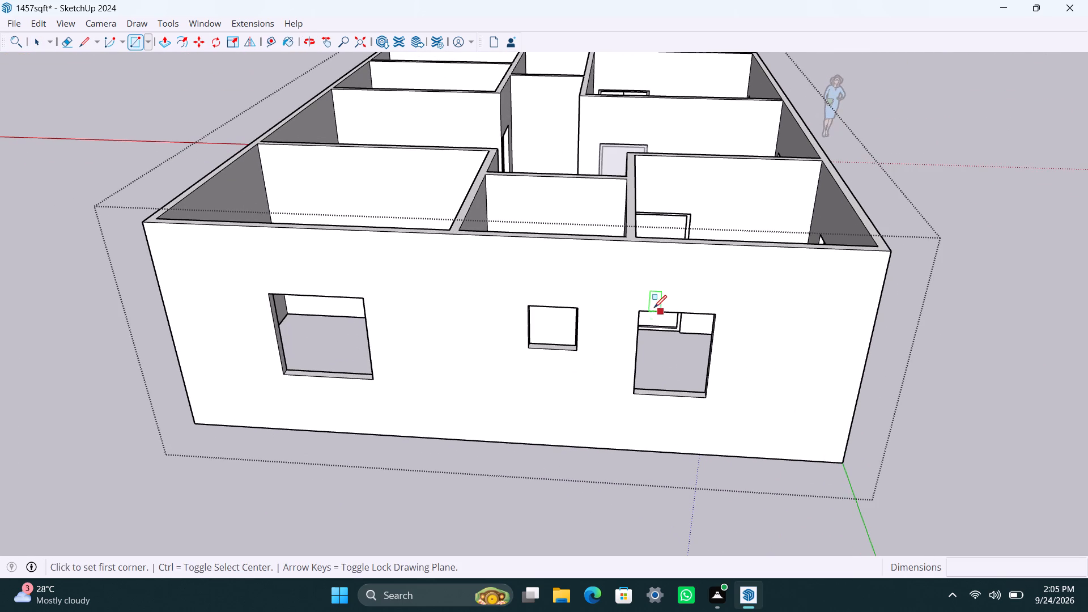
drag(641, 308, 640, 314)
click(703, 396)
key(space)
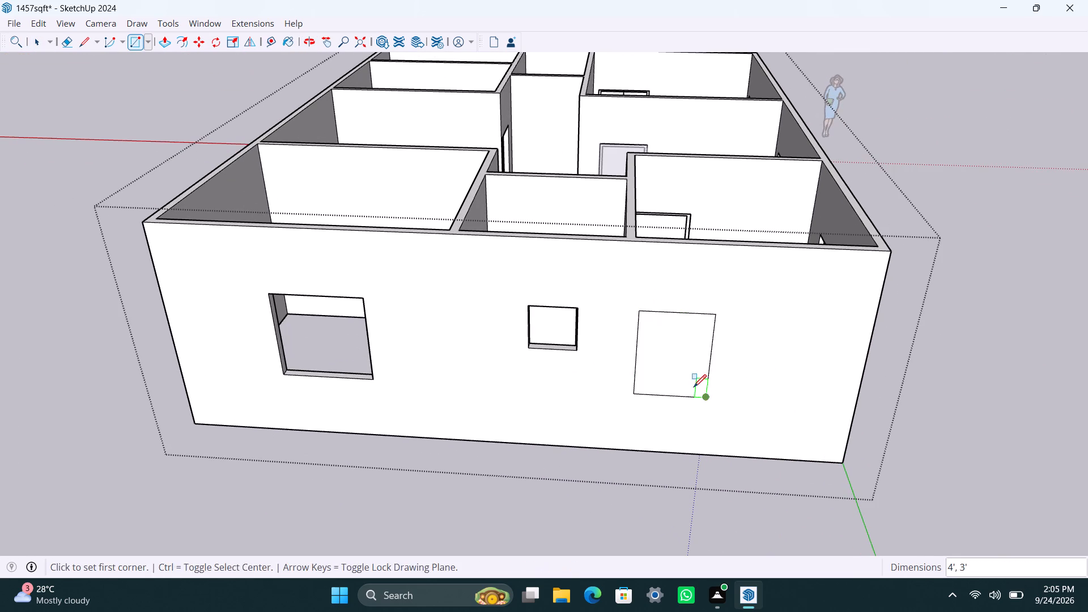
double_click(656, 371)
right_click(656, 370)
drag(713, 171, 711, 177)
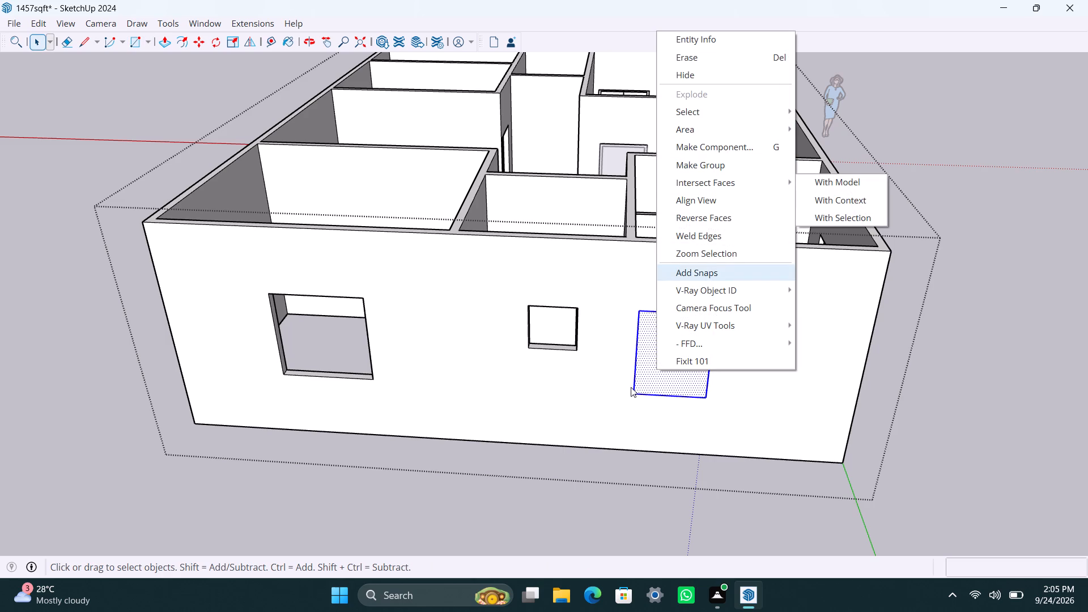
click(712, 166)
Offset the grouped window face's outline 2" inward and delete the inner face to leave the frame.
scroll(617, 405, up, 2)
triple_click(663, 325)
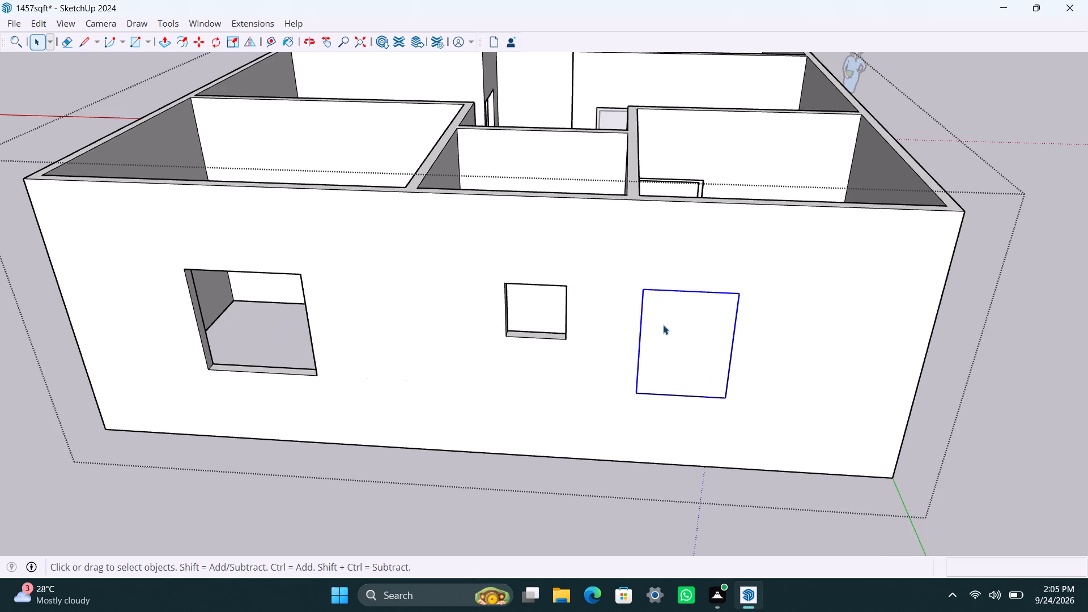
scroll(658, 324, up, 2)
key(f)
click(656, 320)
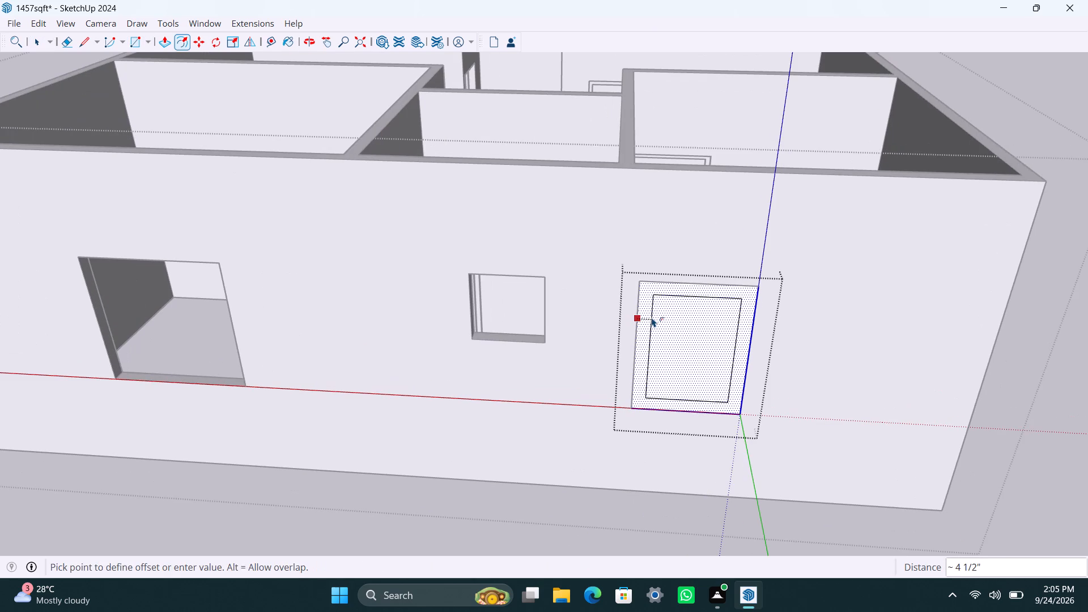
text(2")
key(Return)
key(space)
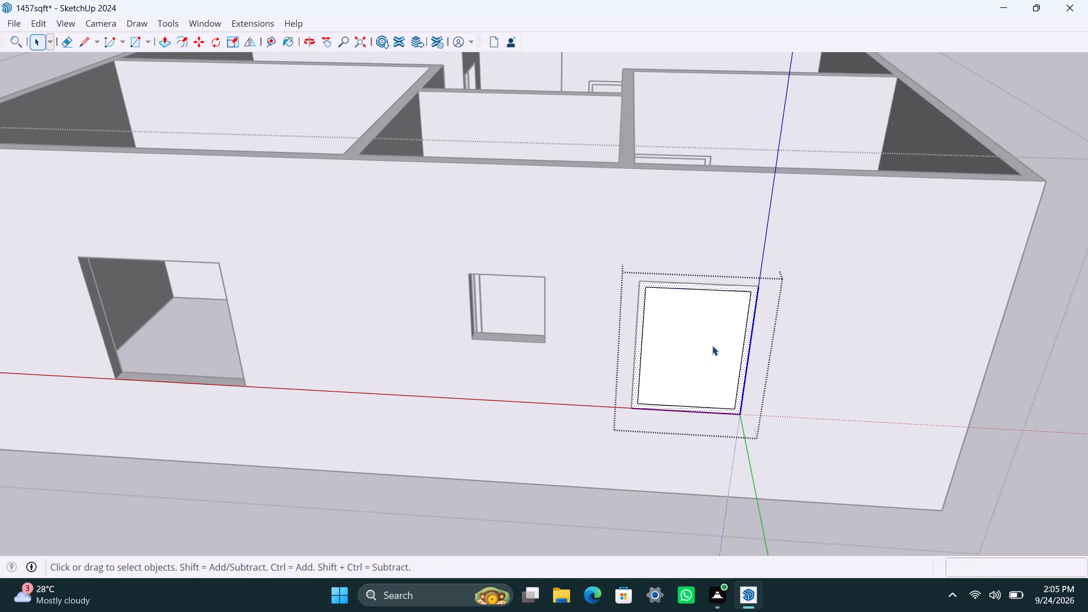
click(712, 346)
key(Delete)
Push this window's frame face 1.5" into the wall and pull it 1.5" out from the wall.
scroll(647, 376, up, 6)
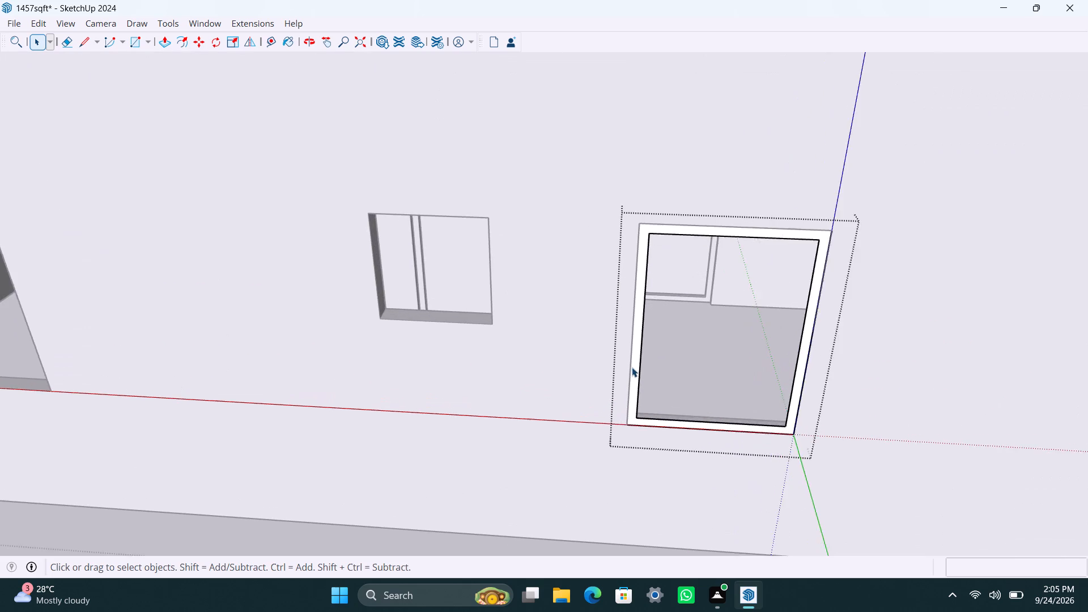
scroll(632, 367, up, 2)
click(636, 330)
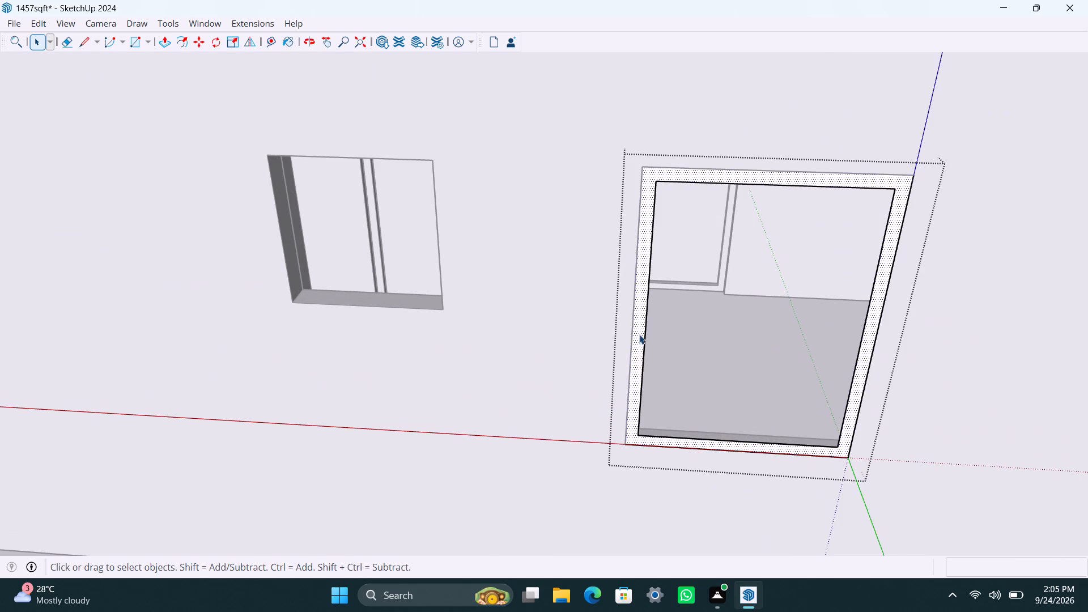
key(p)
drag(639, 334, 644, 329)
text(1.5)
key(shift+quotedbl)
key(Return)
click(635, 336)
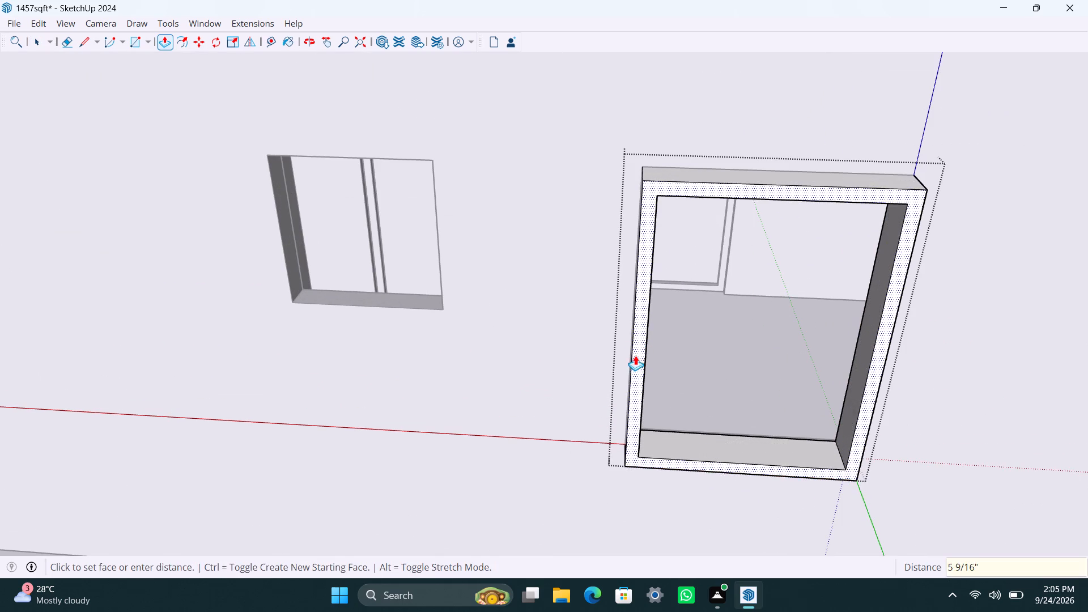
text(1.5")
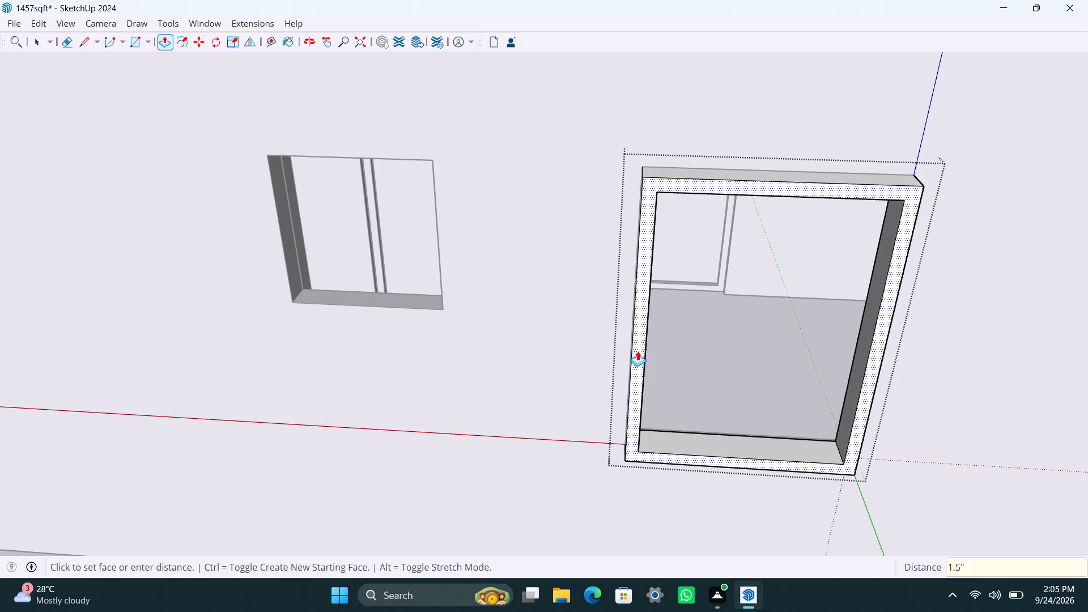
key(Return)
Draw a rectangle over the half of the frame's opening farther from the green axis and delete the face filling the other half.
key(space)
text(r)
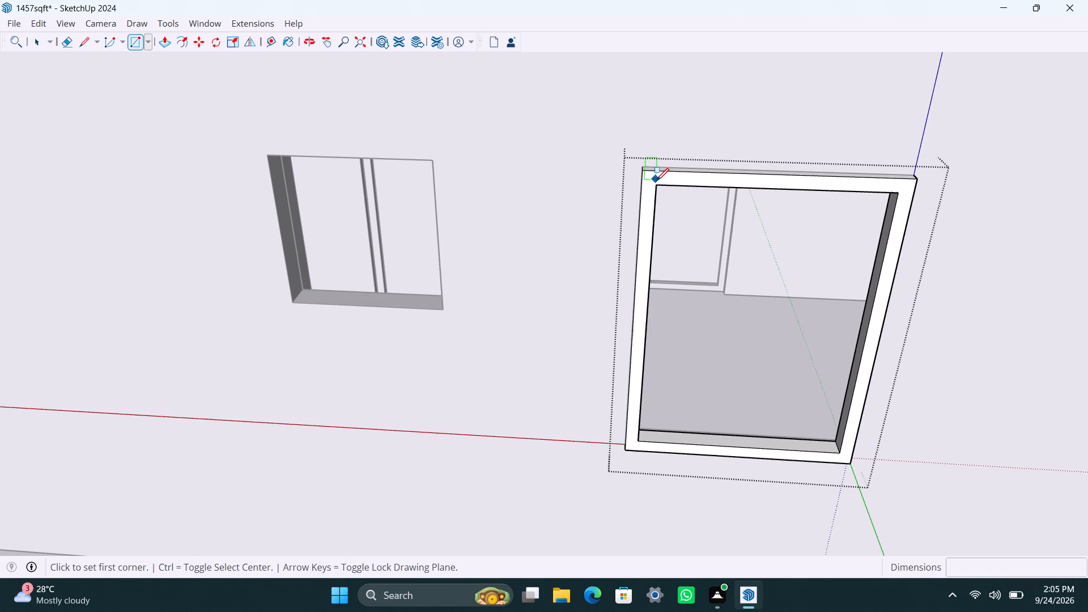
click(658, 188)
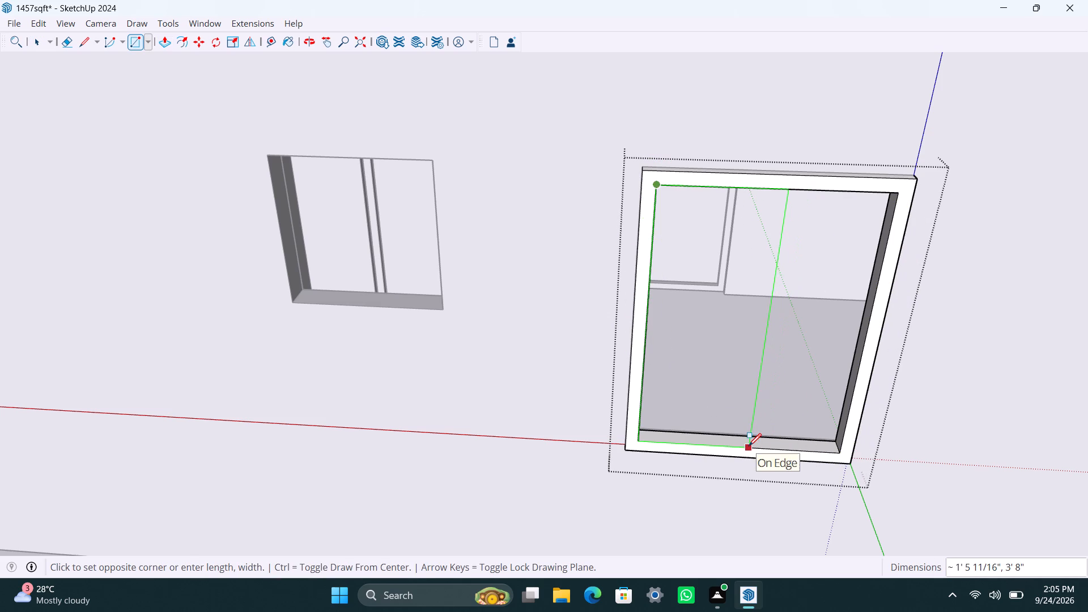
click(745, 446)
key(space)
click(778, 418)
key(Delete)
Group the half pane in this window's frame and give it a thickness of 8 mm.
double_click(733, 406)
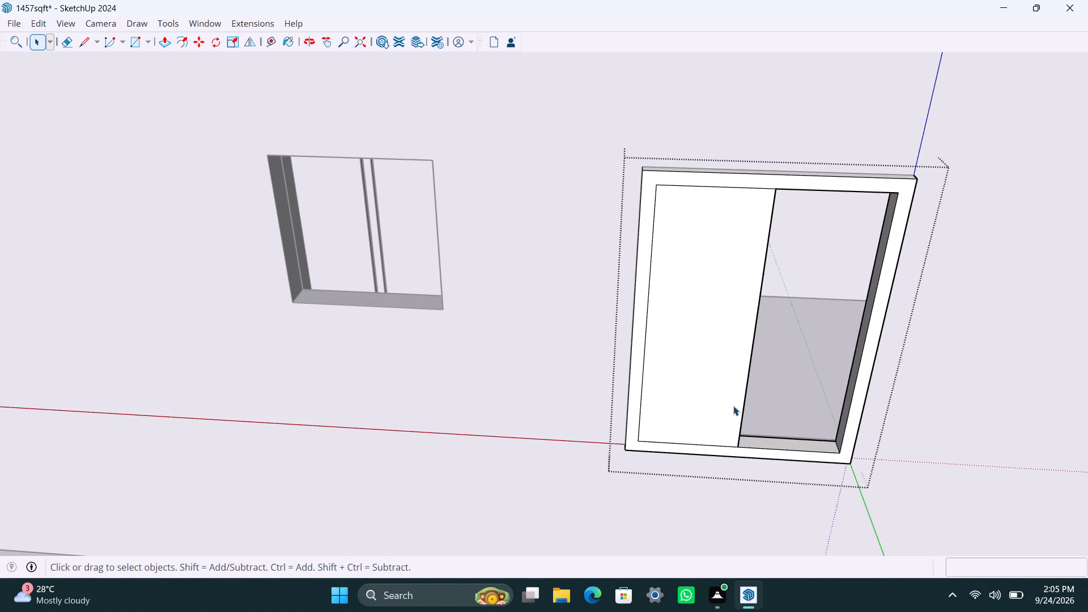
right_click(730, 405)
click(773, 196)
triple_click(725, 420)
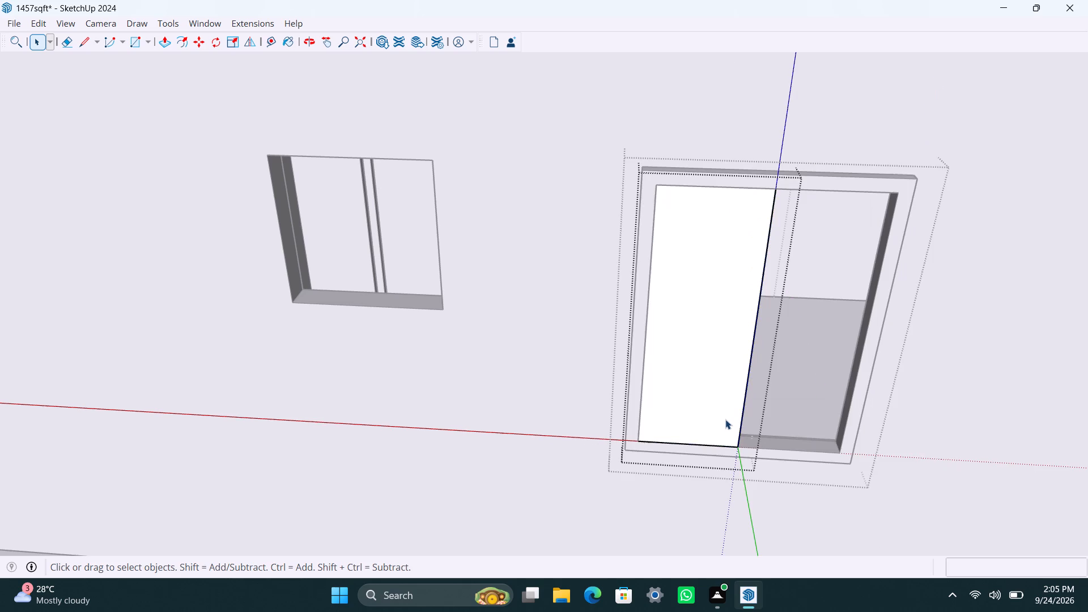
key(p)
drag(725, 419, 726, 413)
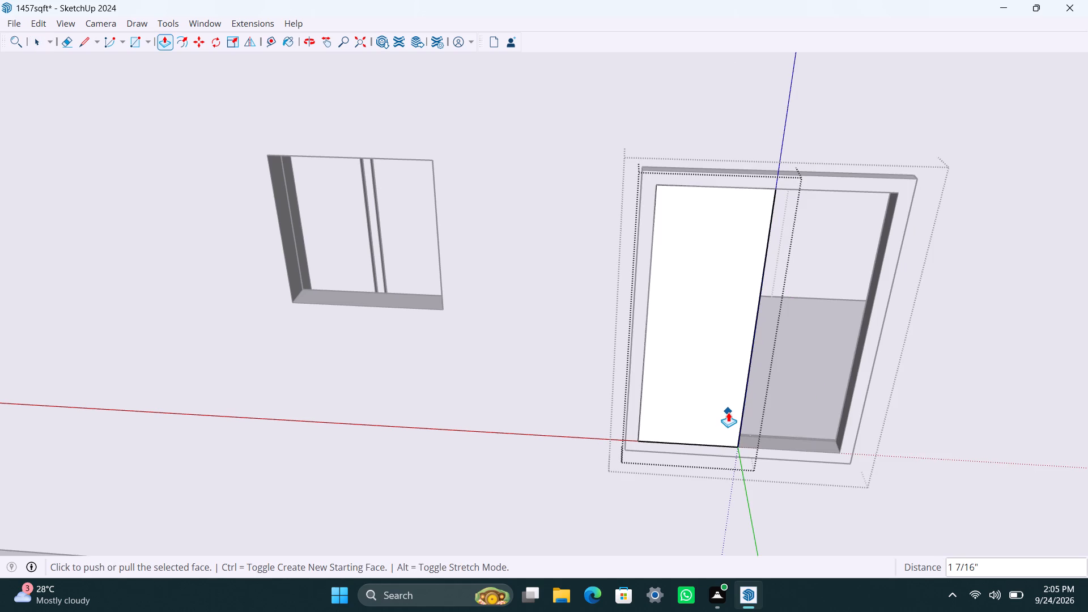
text(8mm)
key(Return)
key(space)
Move the pane about 1 5/8" inward along the green axis, into the depth of the frame.
click(954, 501)
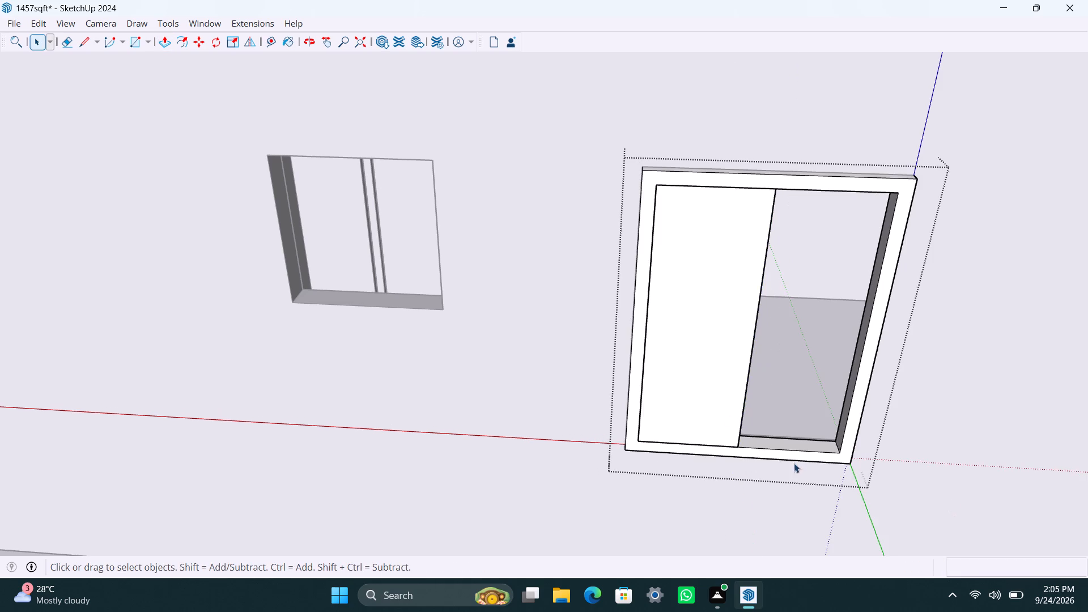
scroll(766, 452, up, 3)
middle_drag(738, 447, 576, 445)
scroll(620, 471, up, 7)
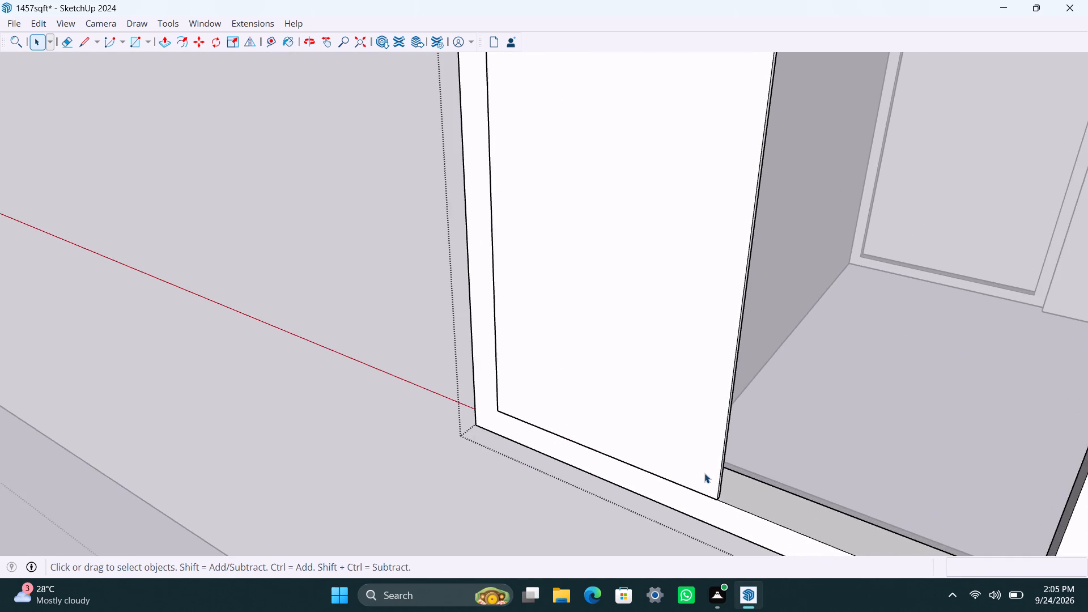
click(708, 473)
scroll(717, 485, up, 3)
key(m)
click(713, 502)
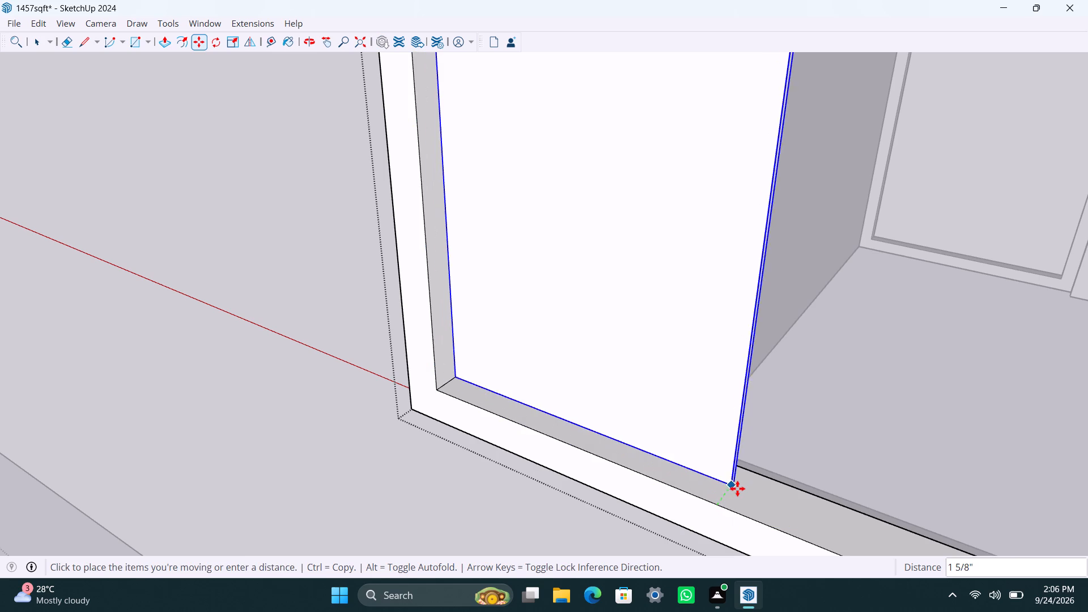
click(737, 488)
Copy the pane across to fill the other half of this window's frame.
scroll(738, 487, down, 12)
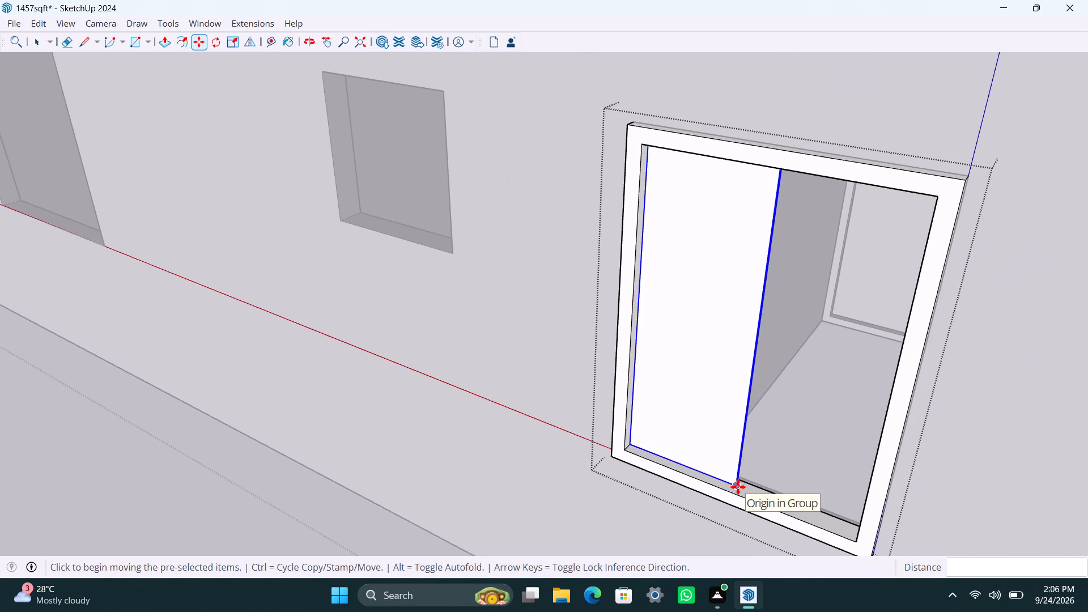
click(738, 487)
click(852, 538)
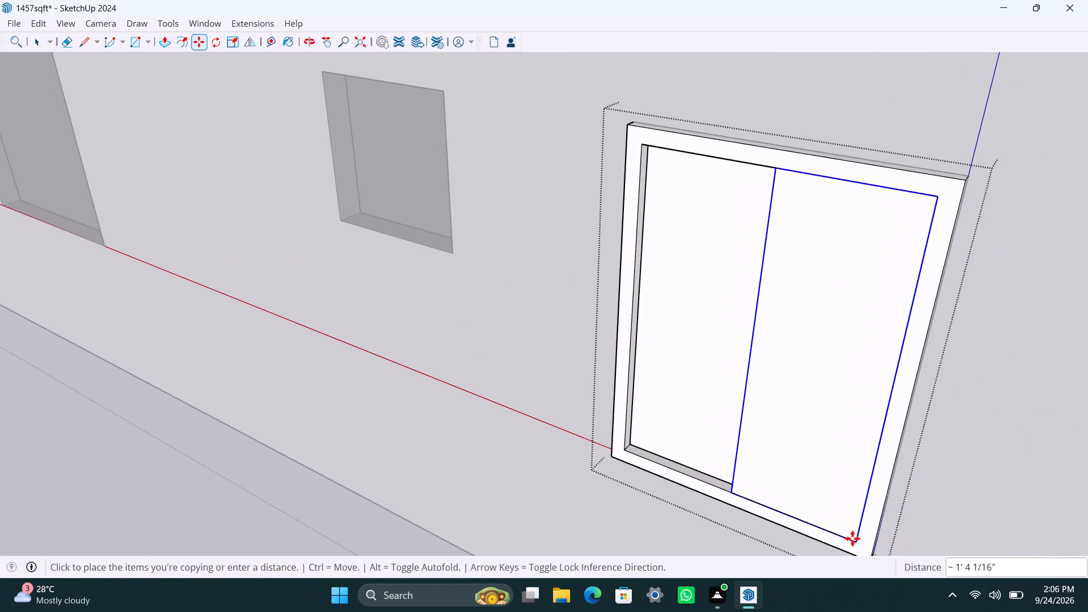
Move the copied pane inward along the green axis until it meets the first pane's corner.
scroll(744, 500, up, 8)
middle_drag(625, 509, 962, 499)
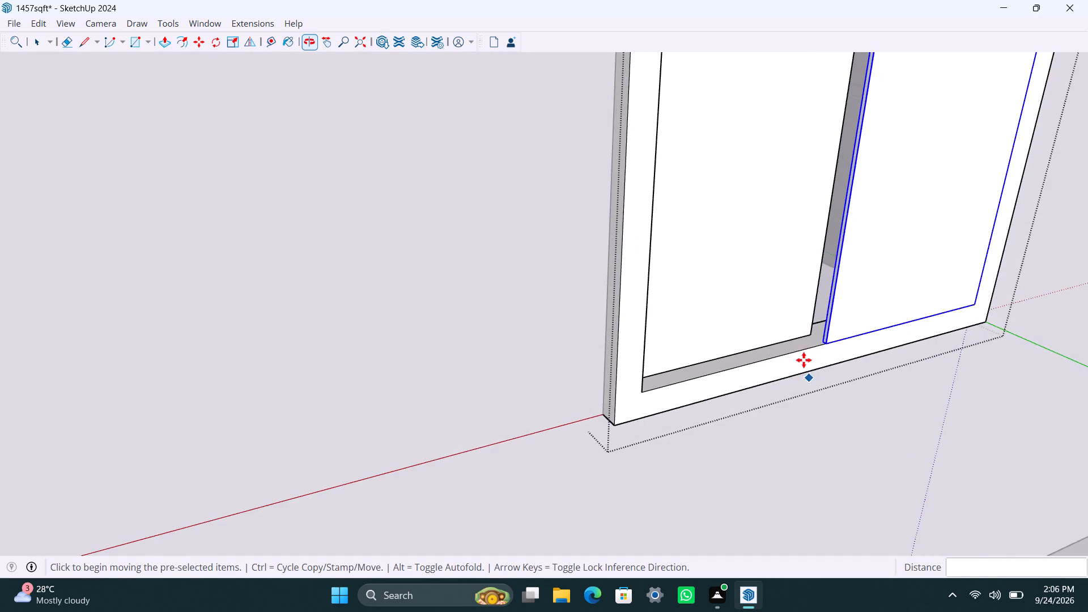
scroll(822, 338, up, 15)
click(817, 343)
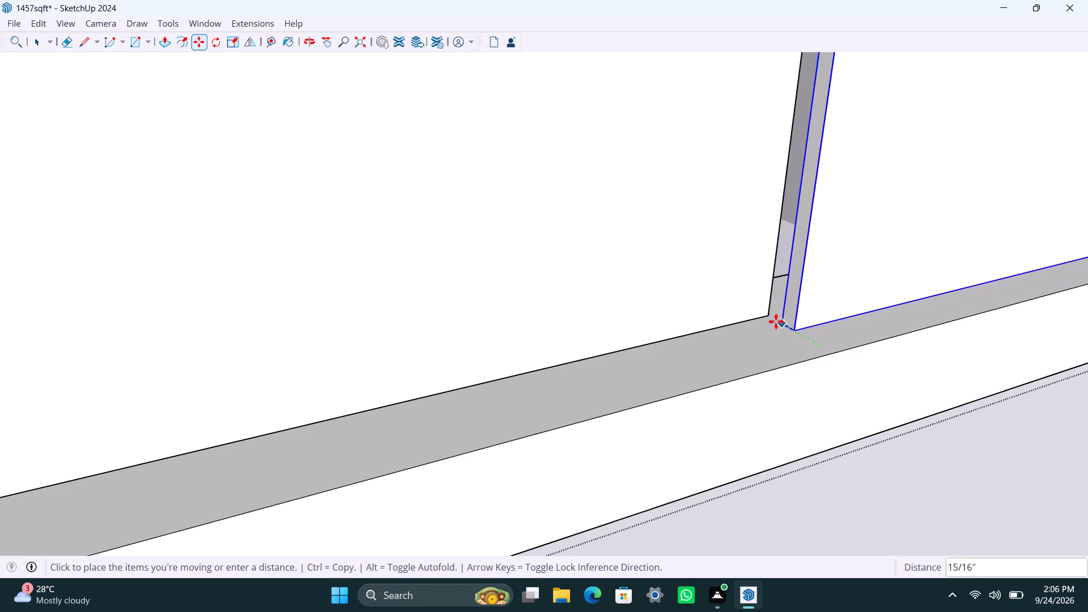
click(766, 317)
key(space)
scroll(742, 316, down, 17)
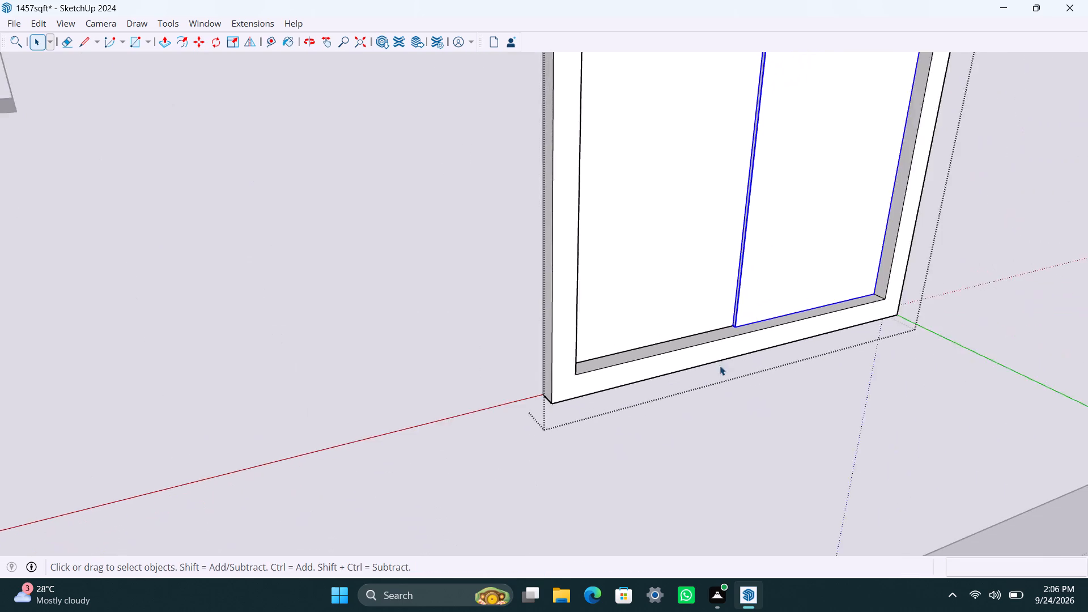
scroll(720, 365, down, 11)
scroll(769, 382, down, 4)
click(848, 481)
Draw a rectangle over the small ventilation opening in the middle of the same wall and group it.
middle_drag(732, 441, 620, 436)
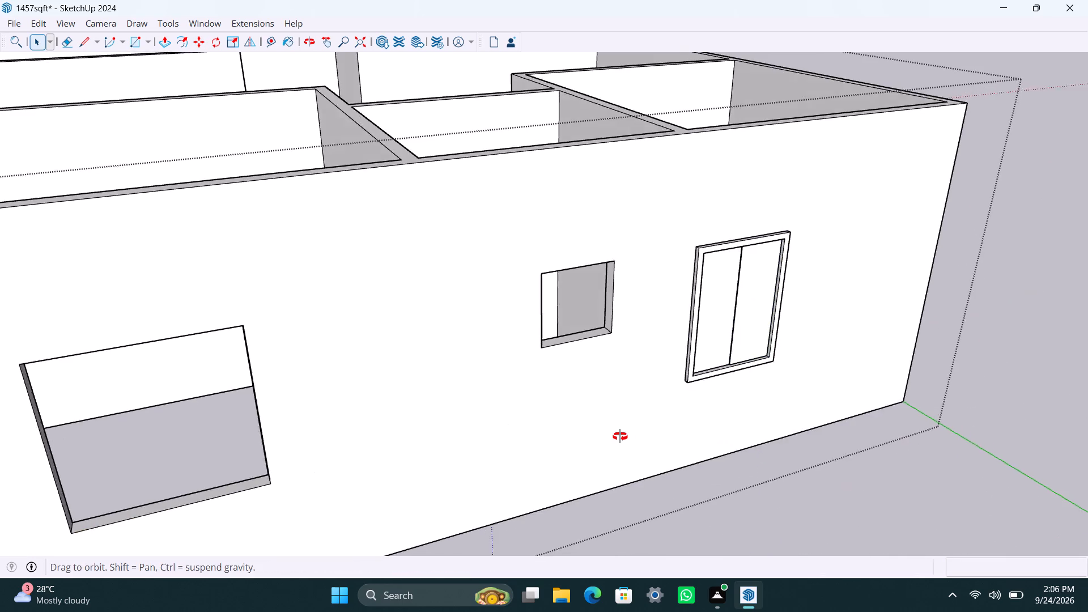
middle_drag(620, 436, 613, 436)
middle_drag(525, 401, 669, 436)
scroll(491, 338, up, 2)
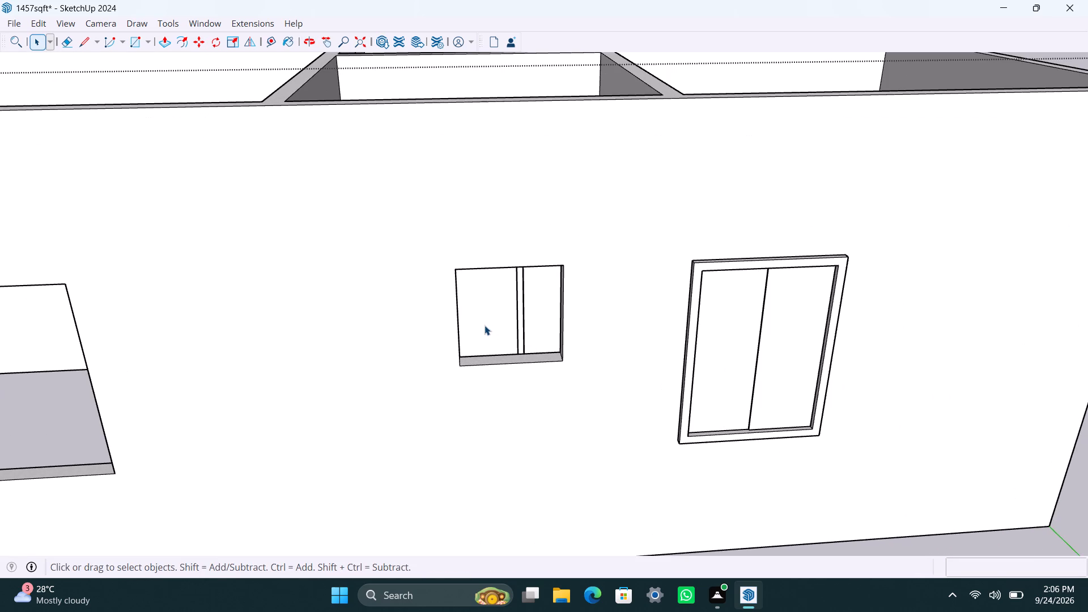
key(r)
click(459, 269)
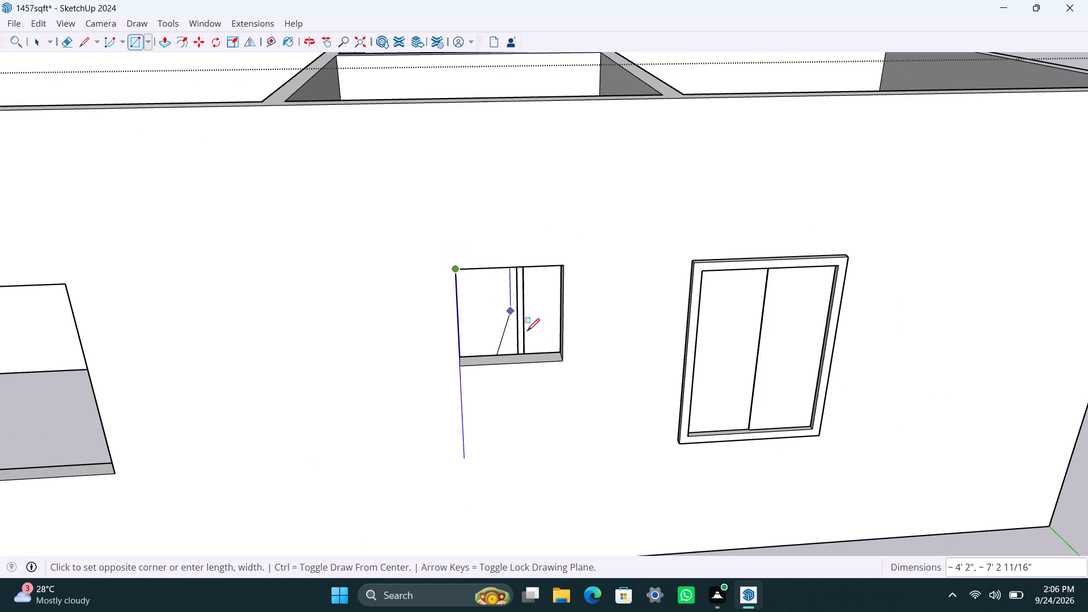
click(558, 361)
key(space)
double_click(518, 335)
right_click(517, 334)
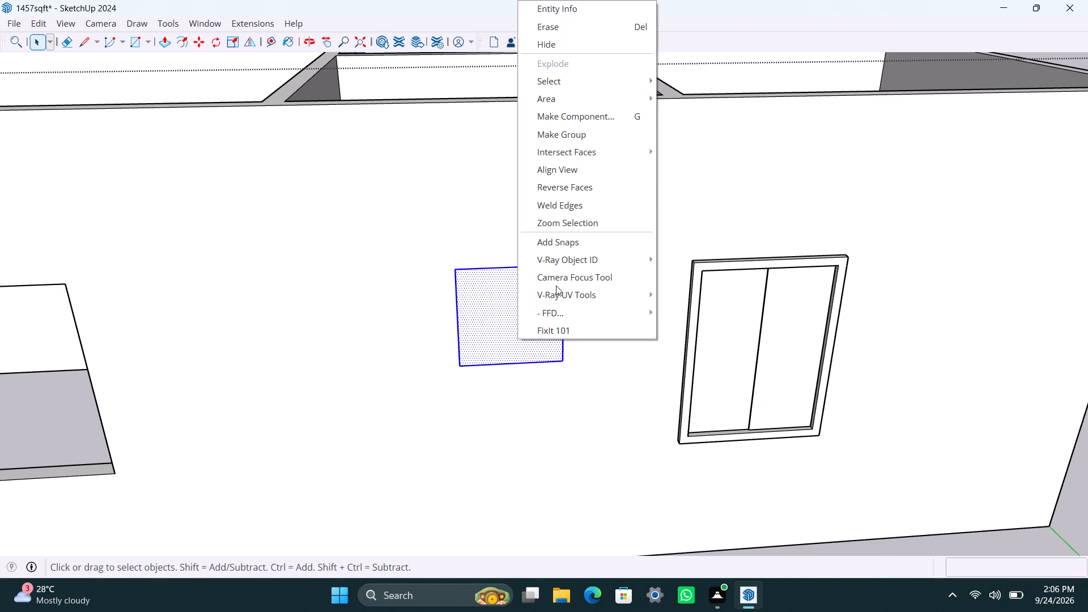
click(595, 139)
Offset the outline of the small ventilation rectangle 2" inward and delete the inner face to leave a frame.
triple_click(484, 299)
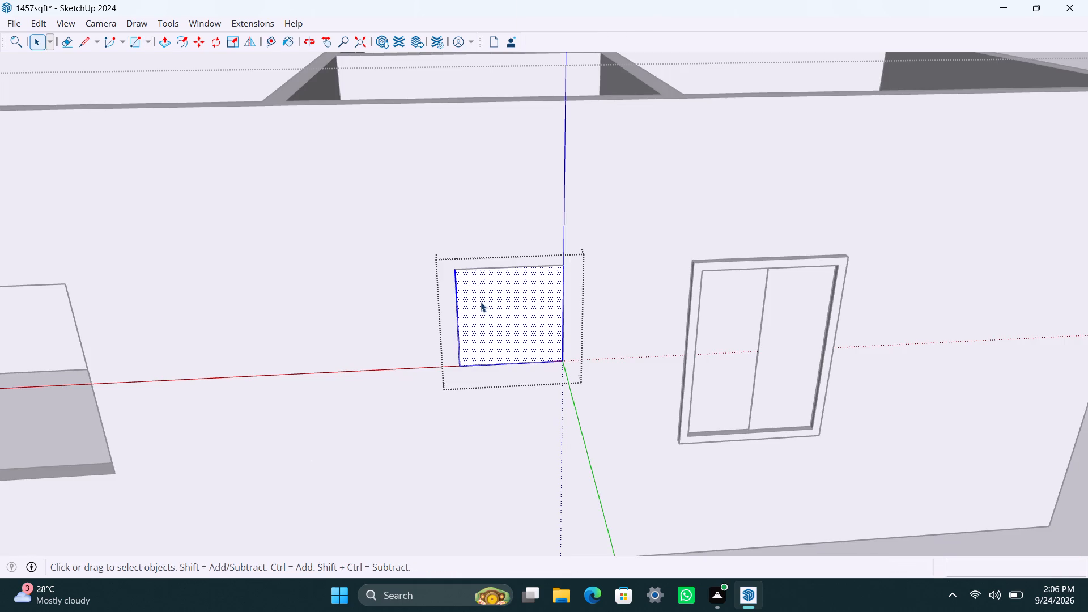
key(f)
click(473, 297)
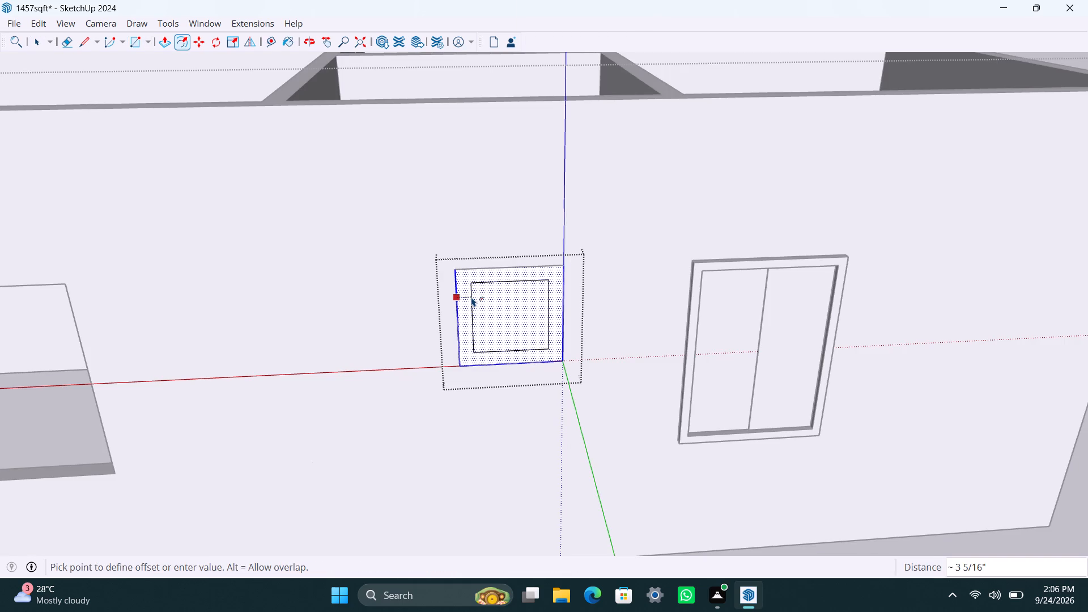
text(2")
key(Return)
key(space)
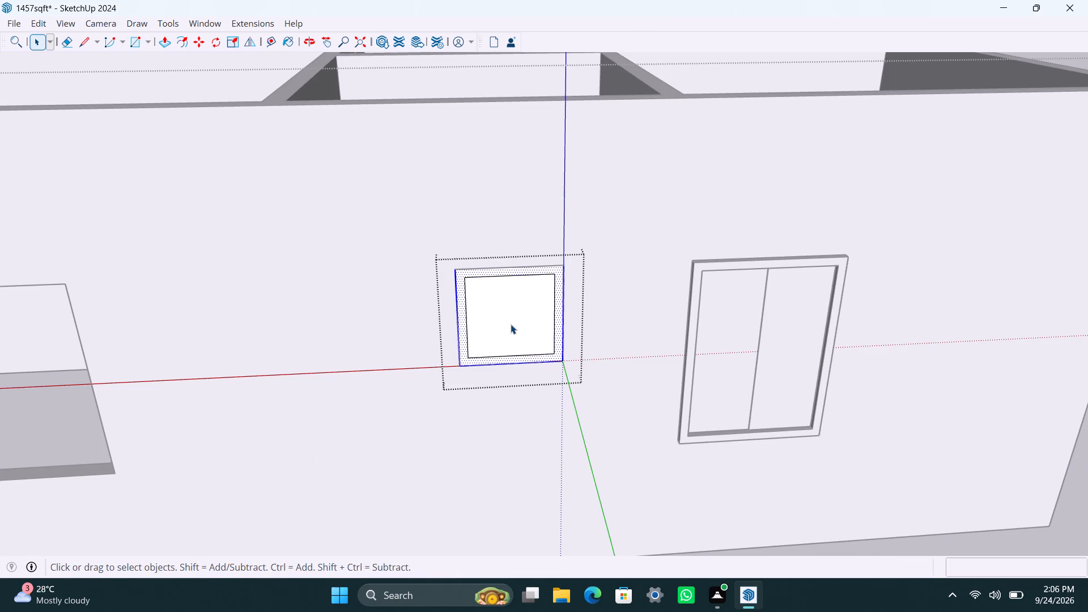
click(512, 324)
key(Delete)
Push/Pull the ventilation frame's face 1.5", and extrude the same face by another 1.5".
scroll(478, 353, up, 5)
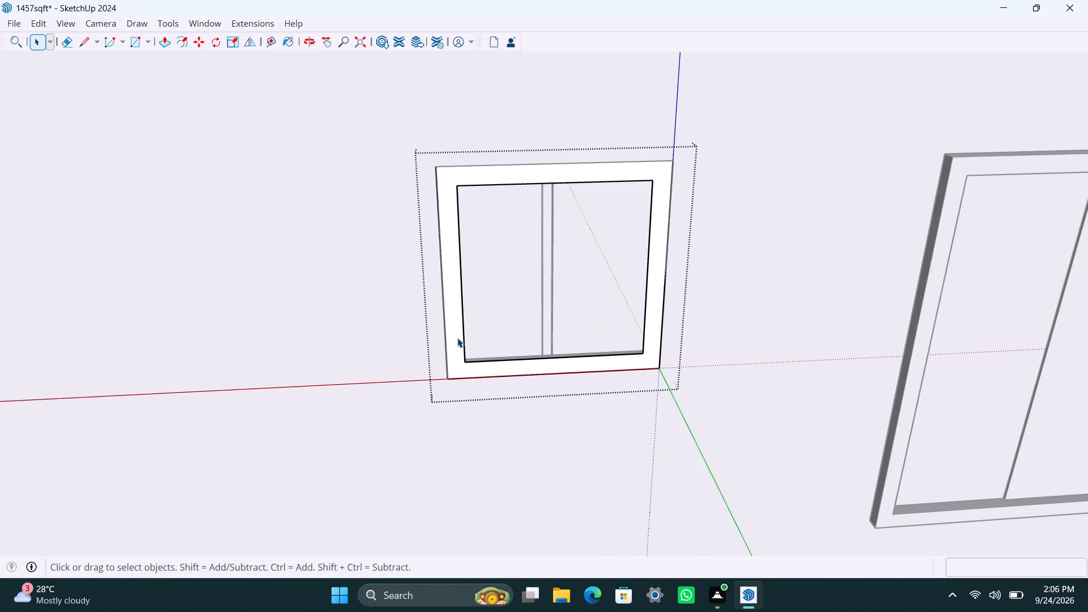
scroll(457, 338, up, 2)
click(457, 330)
key(p)
drag(458, 330, 459, 320)
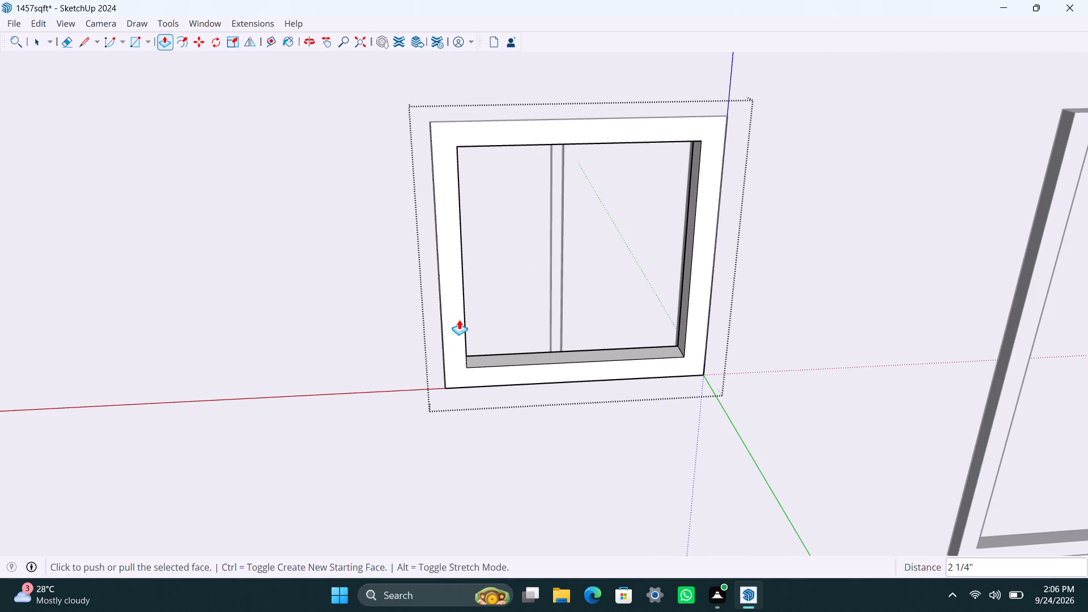
text(1.5")
key(Return)
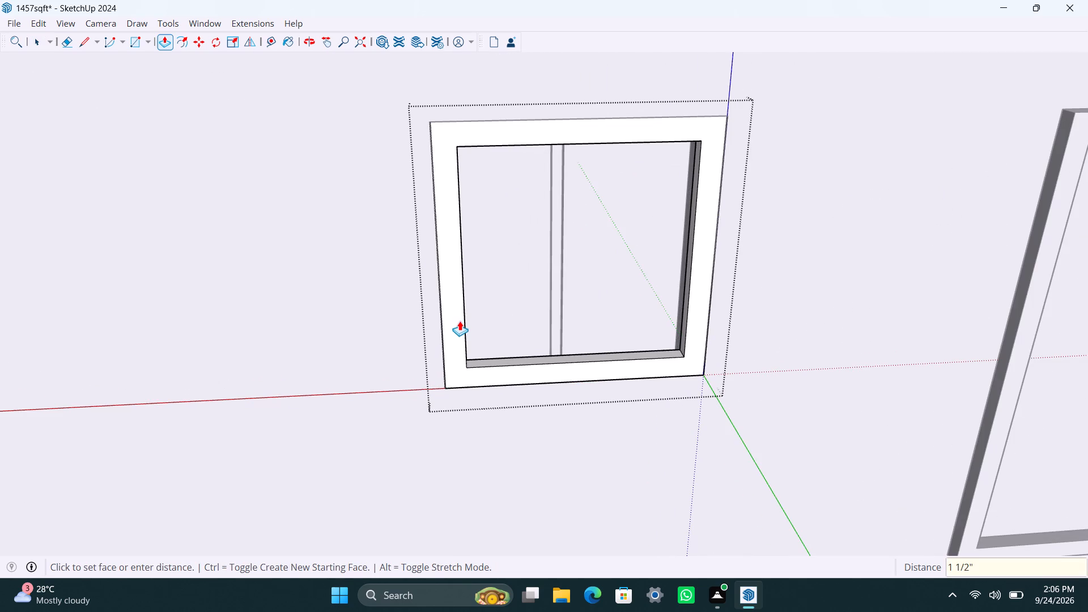
click(450, 323)
text(1.5")
key(Return)
key(space)
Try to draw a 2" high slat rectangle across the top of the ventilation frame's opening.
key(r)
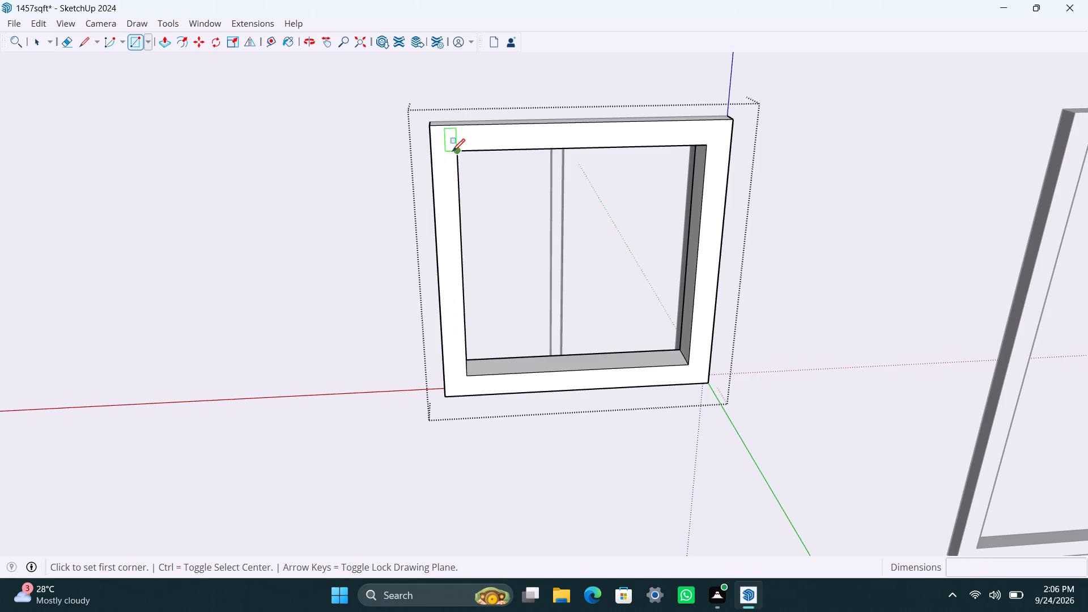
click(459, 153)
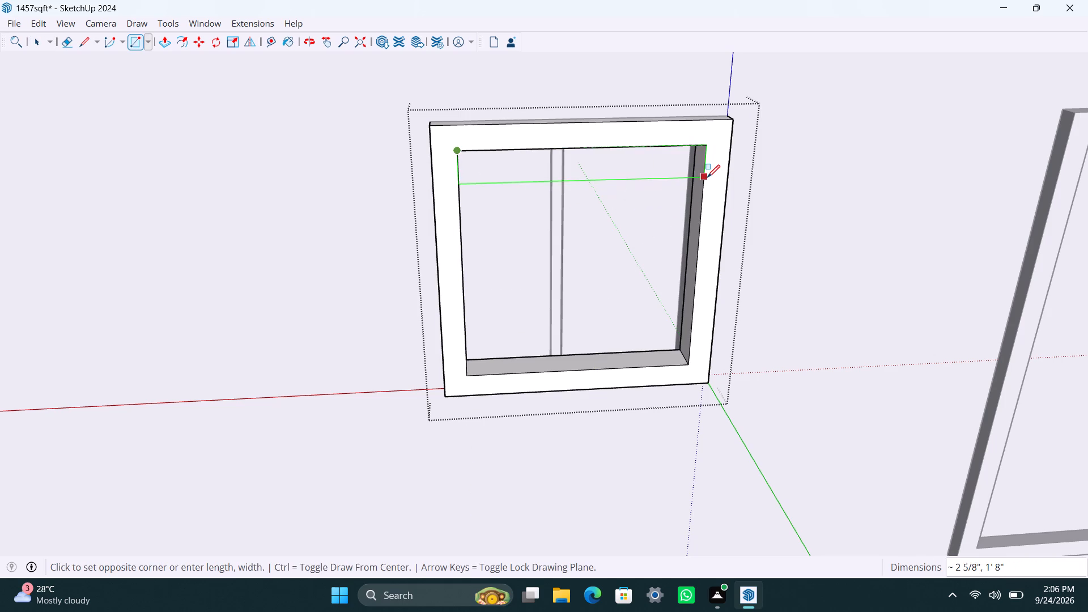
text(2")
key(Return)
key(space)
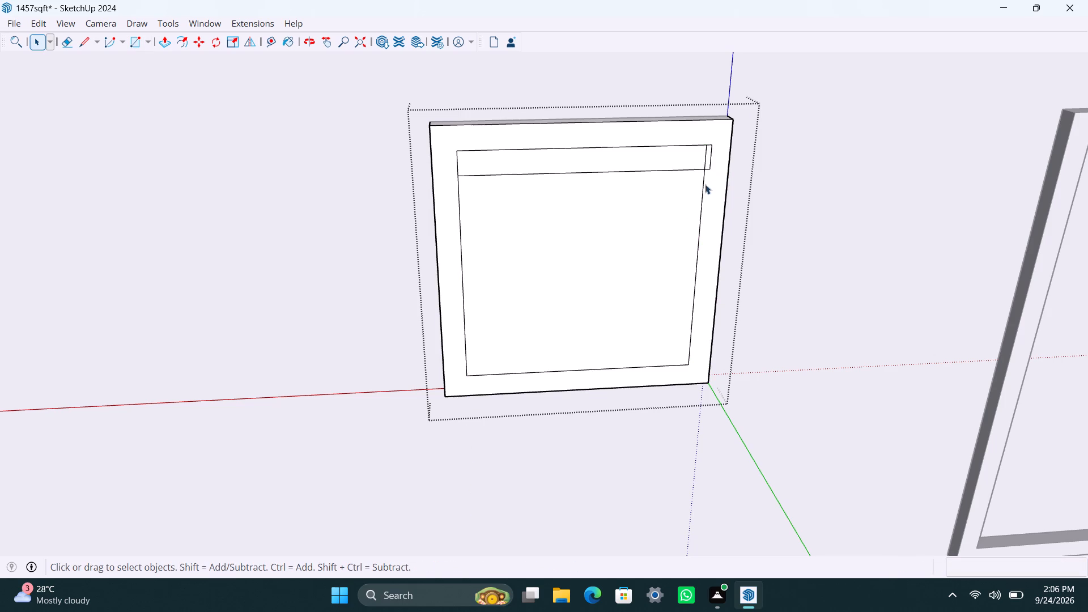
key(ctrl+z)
Draw a 2" high slat rectangle across the top of the frame's opening and delete the face filling the rest.
key(r)
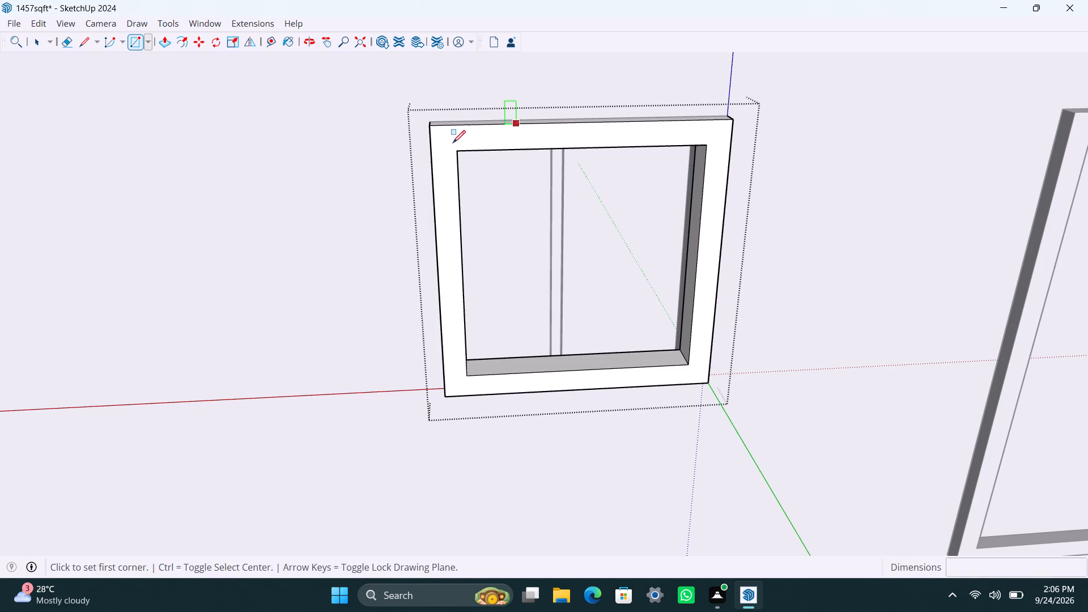
click(460, 149)
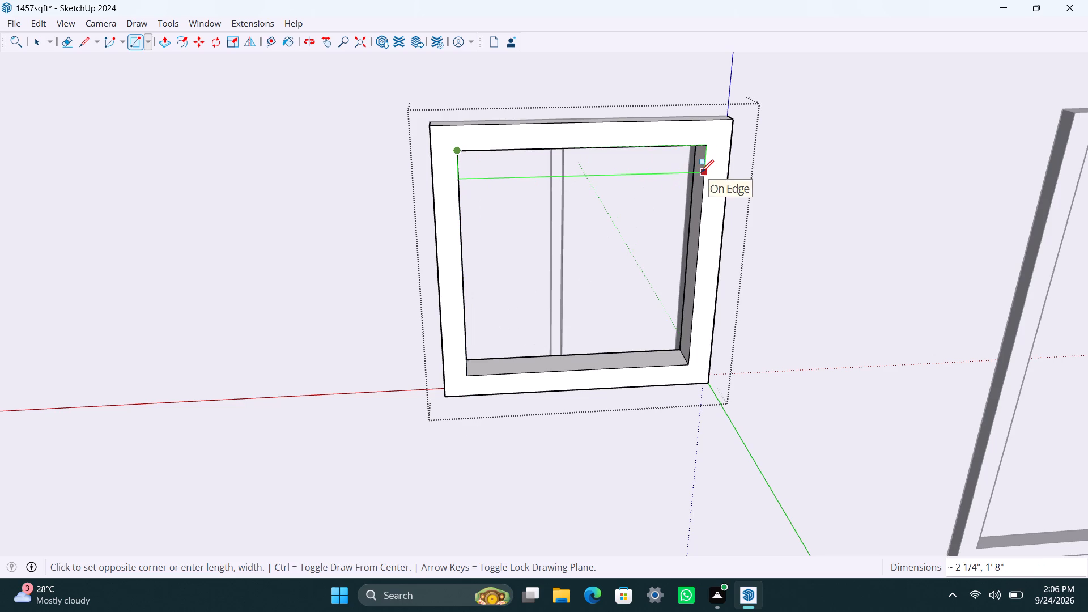
text(2")
key(Return)
key(space)
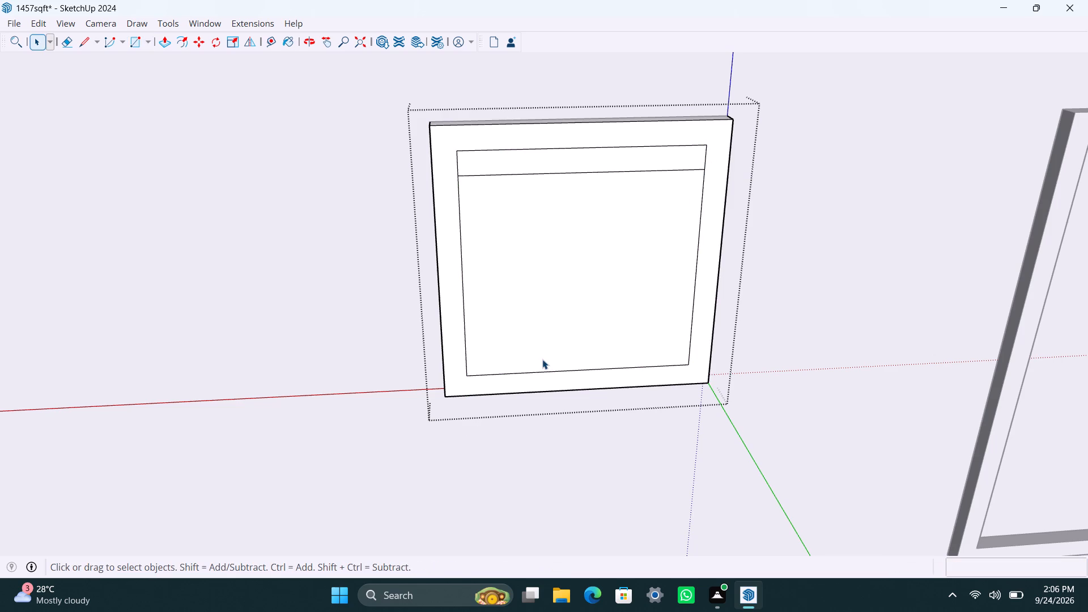
click(542, 359)
key(Delete)
Select the slat's face with its edges only and make it a group inside the ventilation frame.
click(607, 157)
click(608, 161)
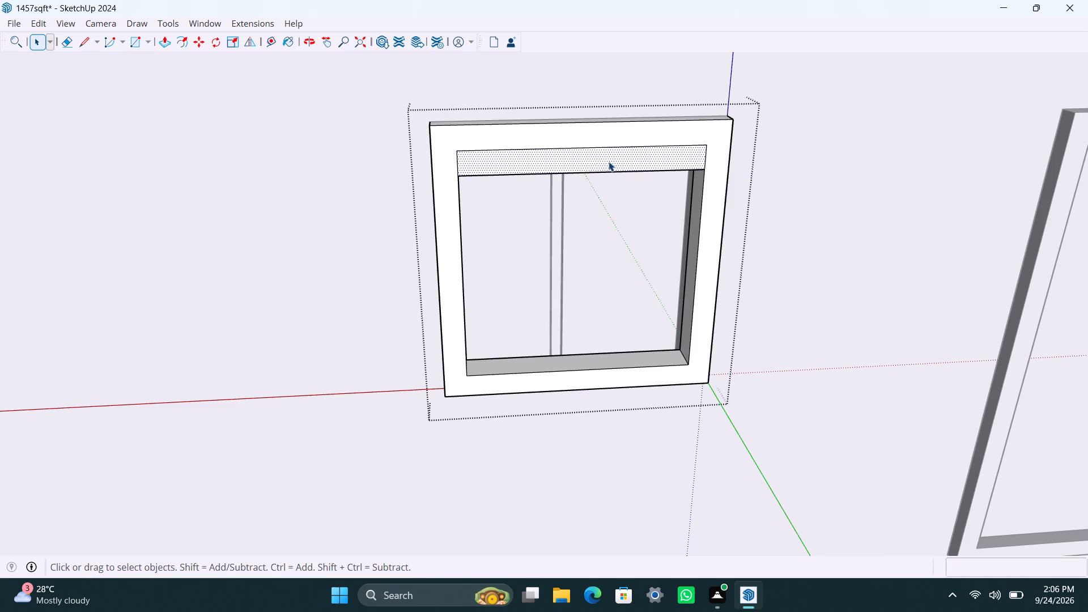
right_click(611, 163)
double_click(583, 165)
double_click(583, 165)
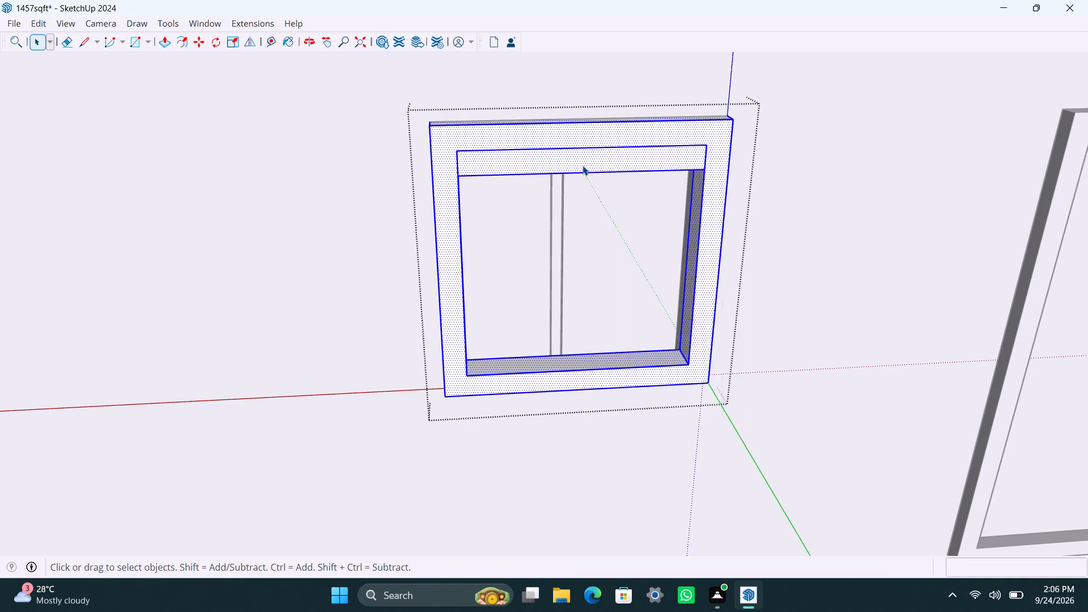
right_click(583, 165)
triple_click(535, 165)
right_click(535, 166)
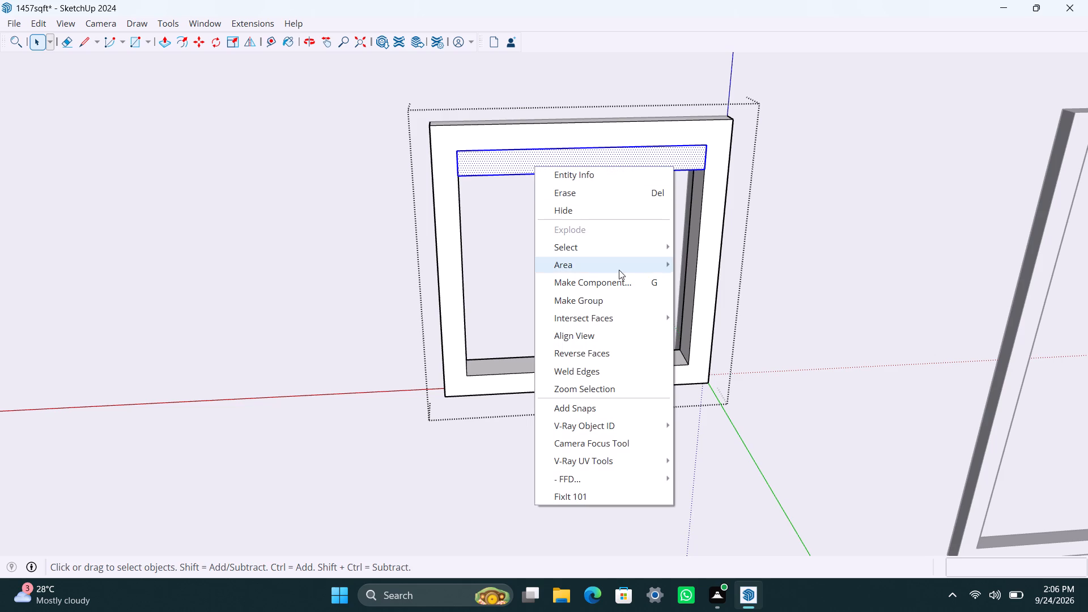
click(606, 300)
Extrude the slat 8 mm thick inside its group.
triple_click(539, 161)
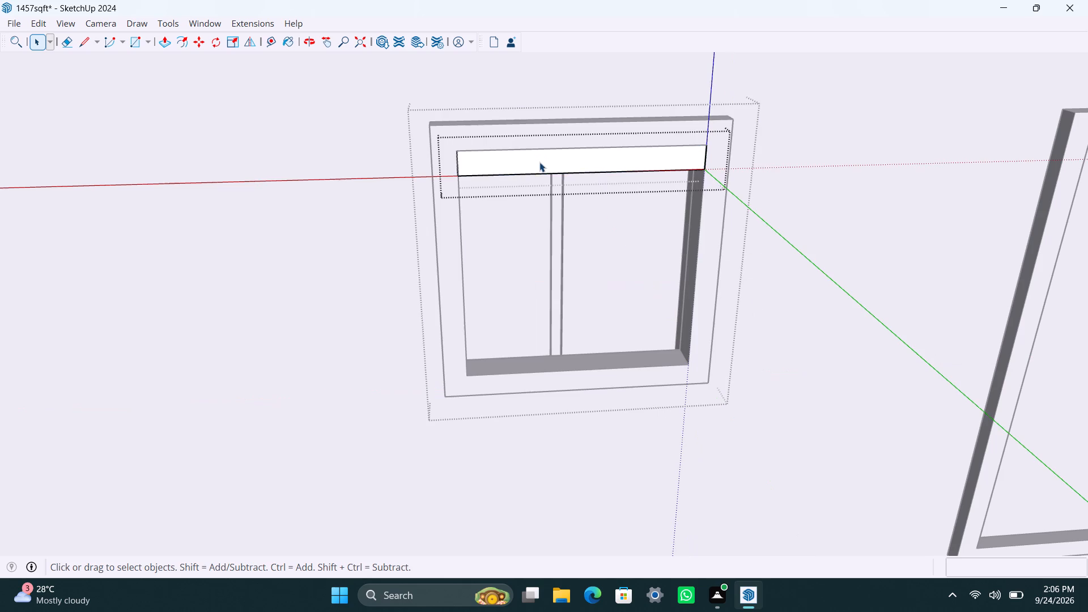
key(p)
click(541, 164)
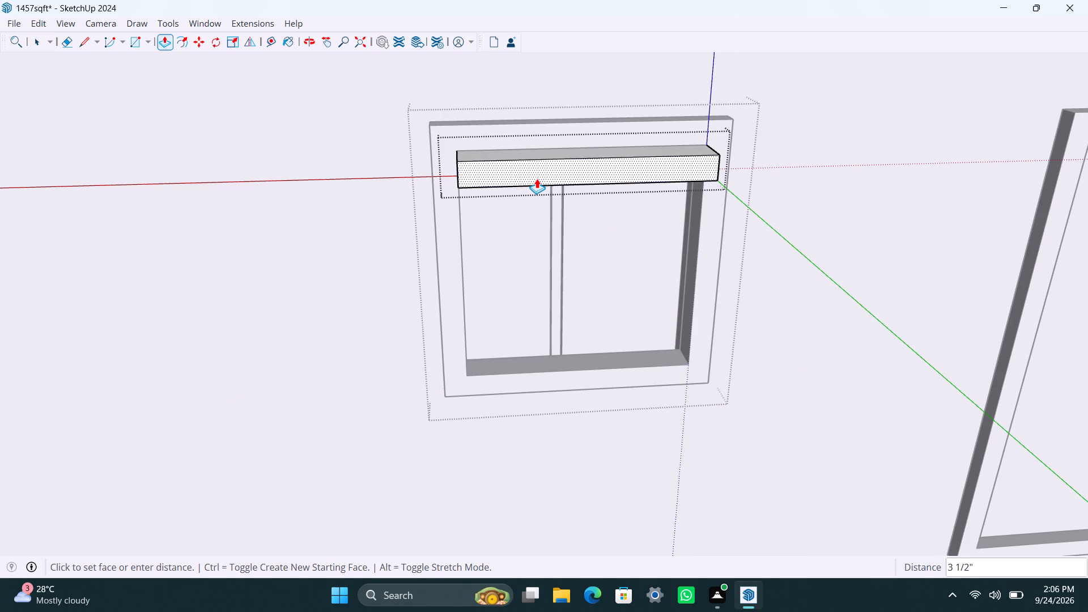
text(8mm)
key(Return)
key(space)
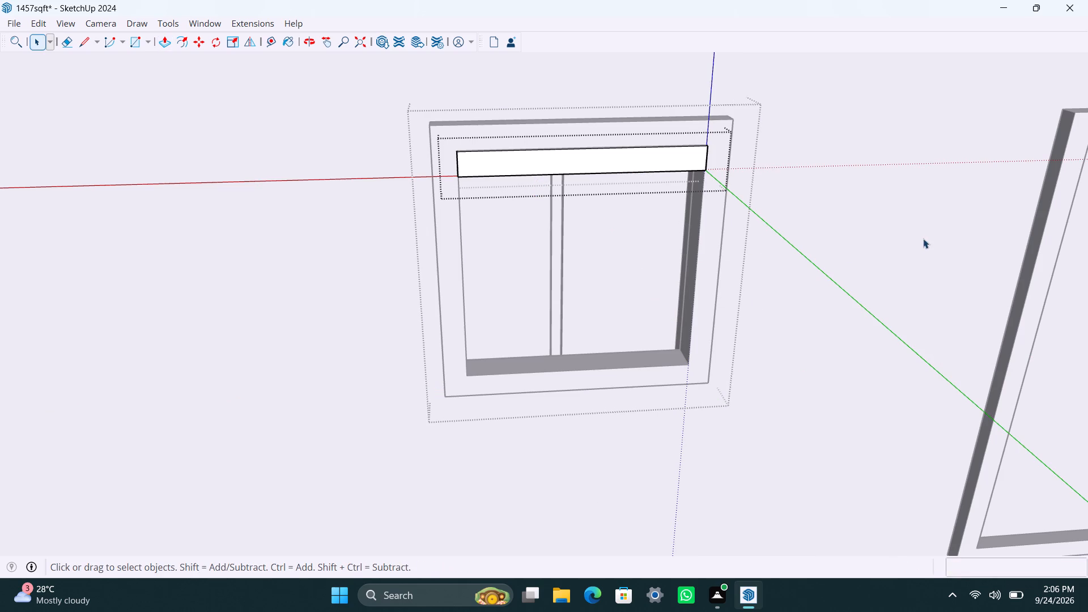
click(923, 239)
Copy the slat down to the bottom of the frame's opening and divide the distance into 6 equal spacings of slats.
click(673, 161)
scroll(685, 176, up, 1)
key(m)
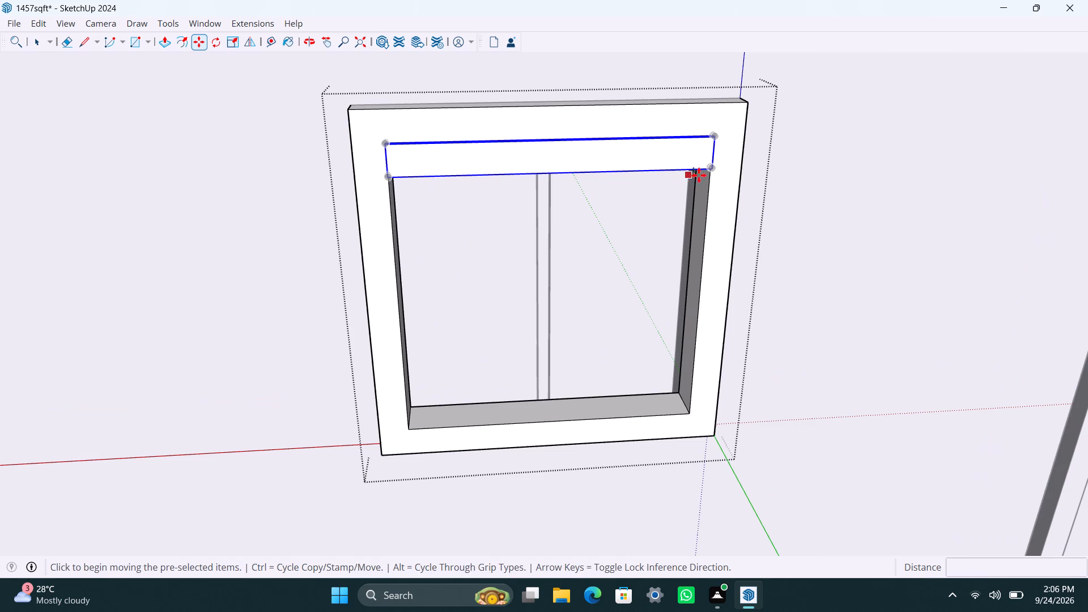
click(711, 169)
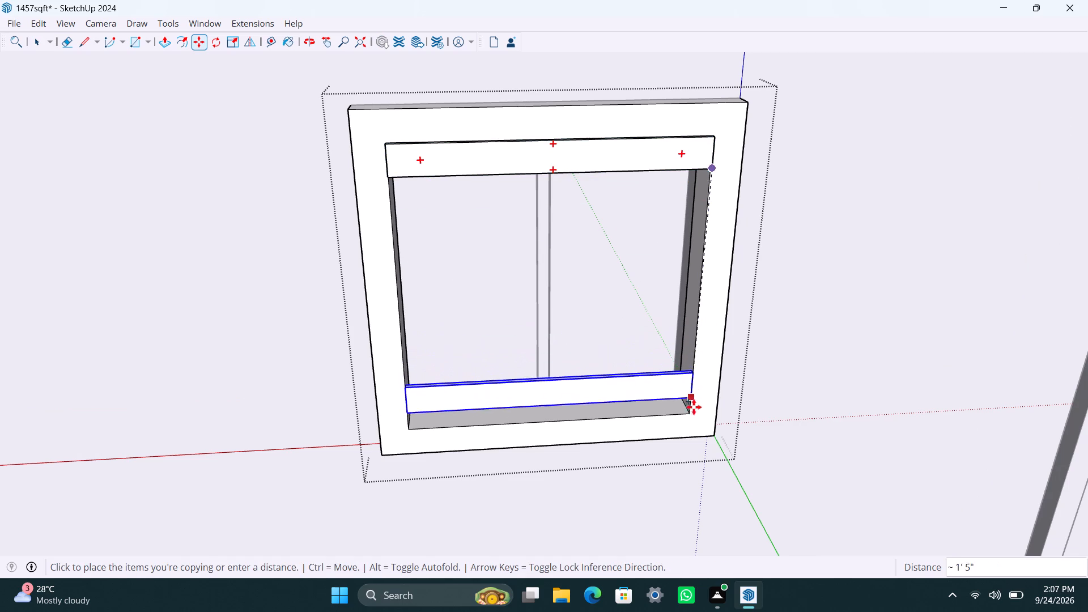
click(692, 410)
key(slash)
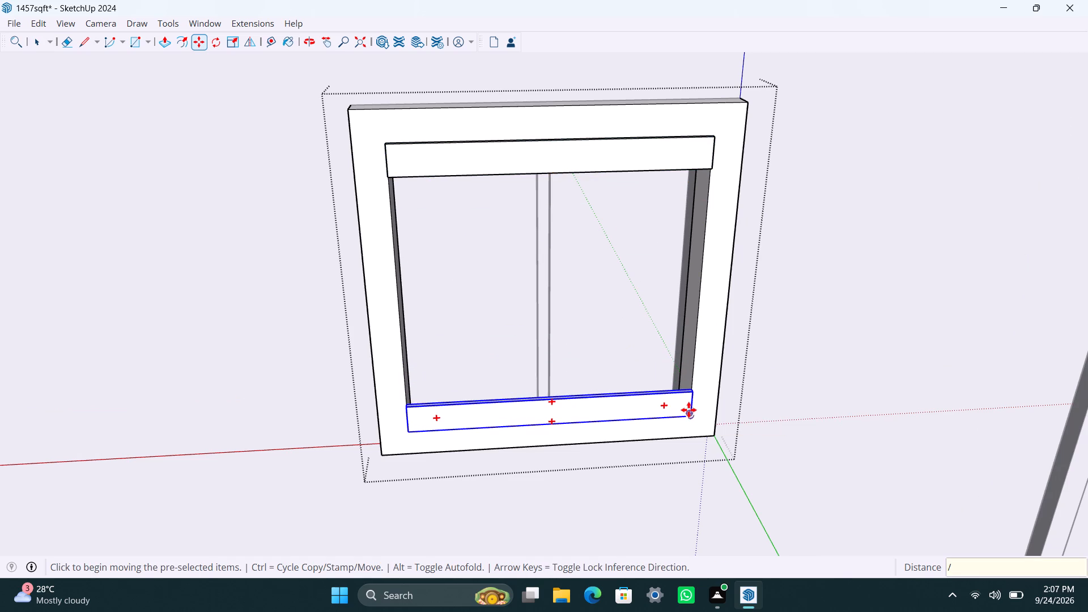
key(6)
key(Return)
key(space)
click(827, 363)
Draw a rectangle over the large open window on the same wall and group it.
scroll(686, 382, down, 12)
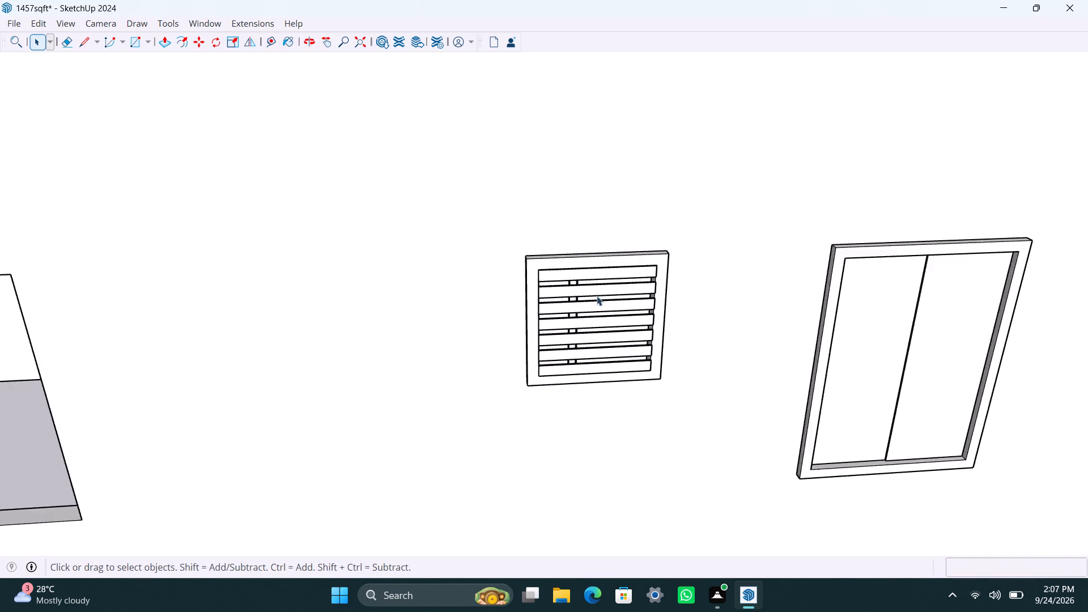
scroll(597, 296, down, 10)
shift+middle_drag(559, 376, 645, 355)
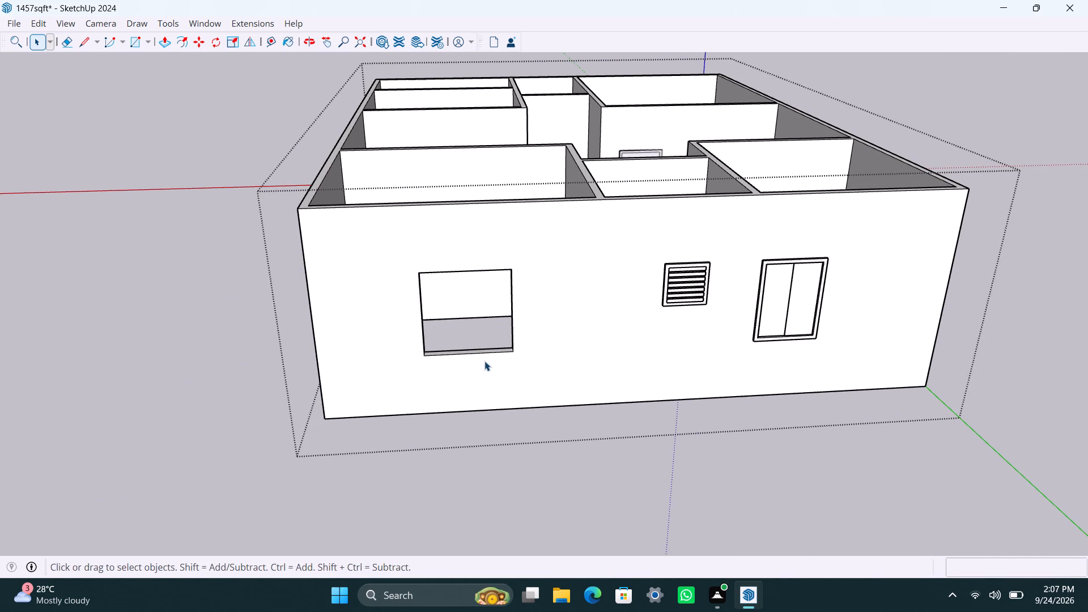
key(r)
click(423, 273)
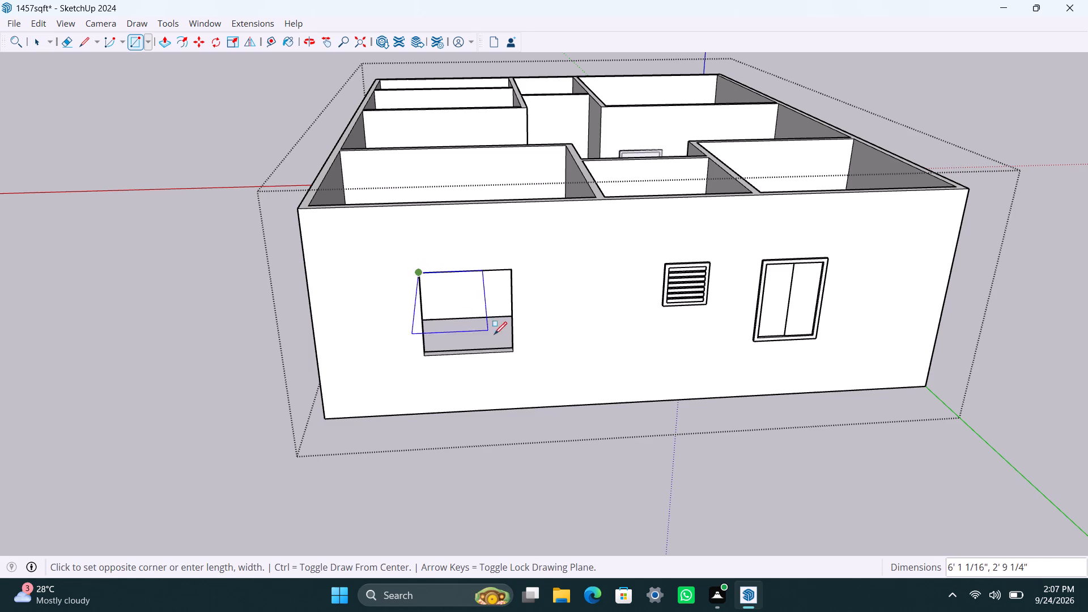
click(511, 351)
key(space)
double_click(452, 326)
right_click(452, 326)
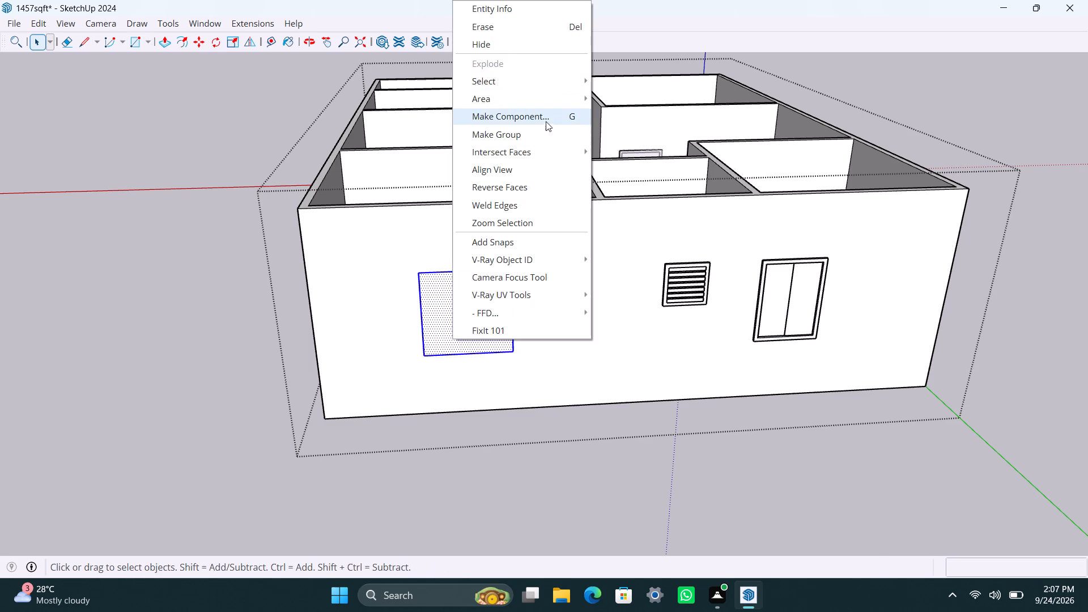
click(541, 134)
Offset the outline of the large window rectangle 2" inward and delete the inner face to leave a frame.
scroll(452, 307, up, 2)
triple_click(434, 299)
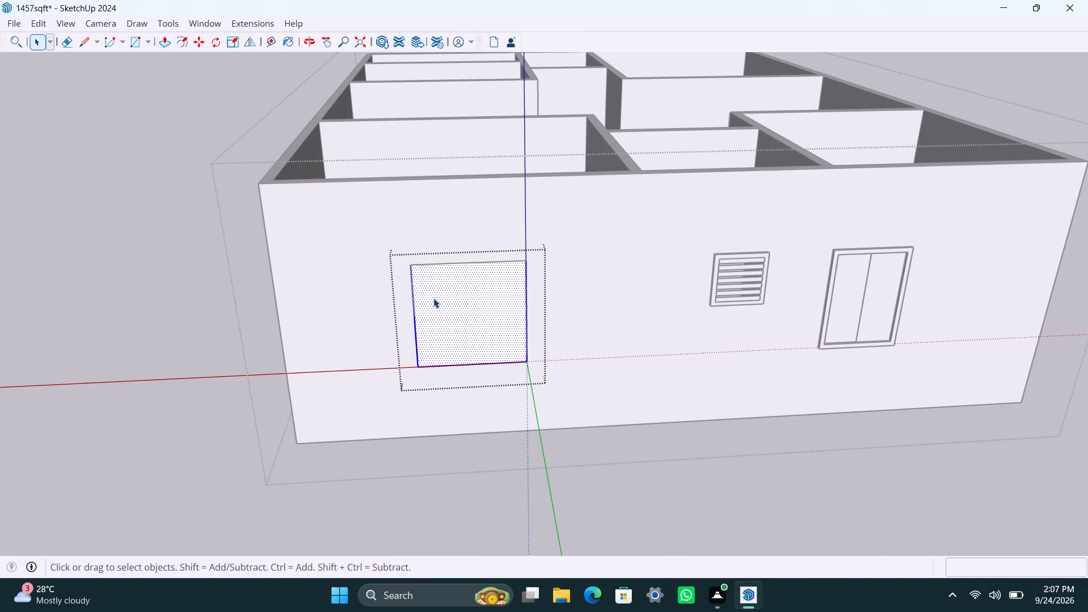
key(f)
click(432, 292)
text(2")
key(Return)
key(space)
click(462, 334)
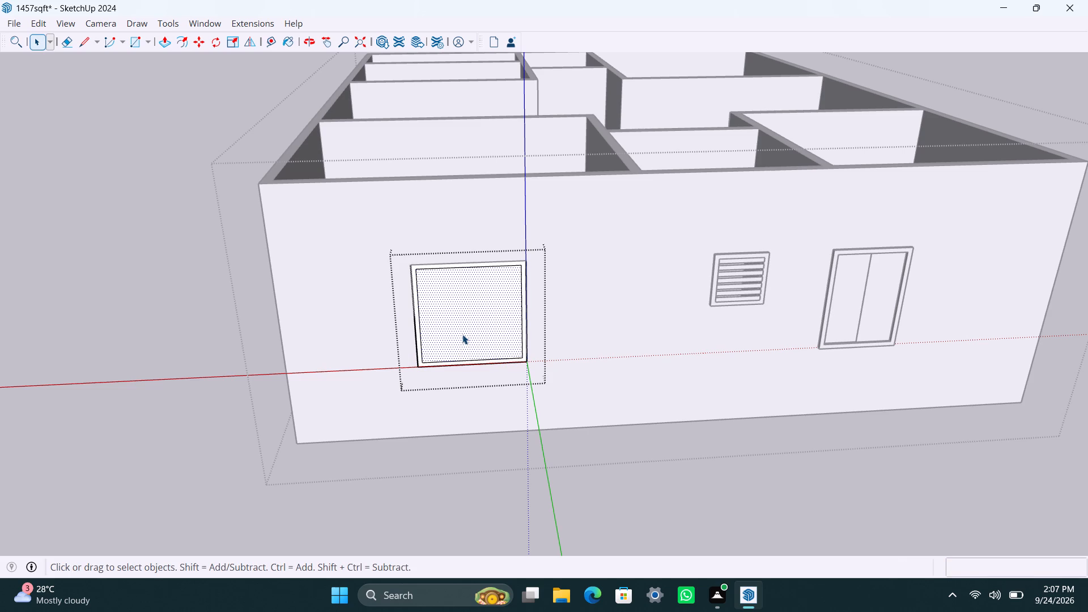
key(Delete)
Push/Pull the large window frame's face 1.5", and extrude the same face by another 1.5".
scroll(415, 350, up, 8)
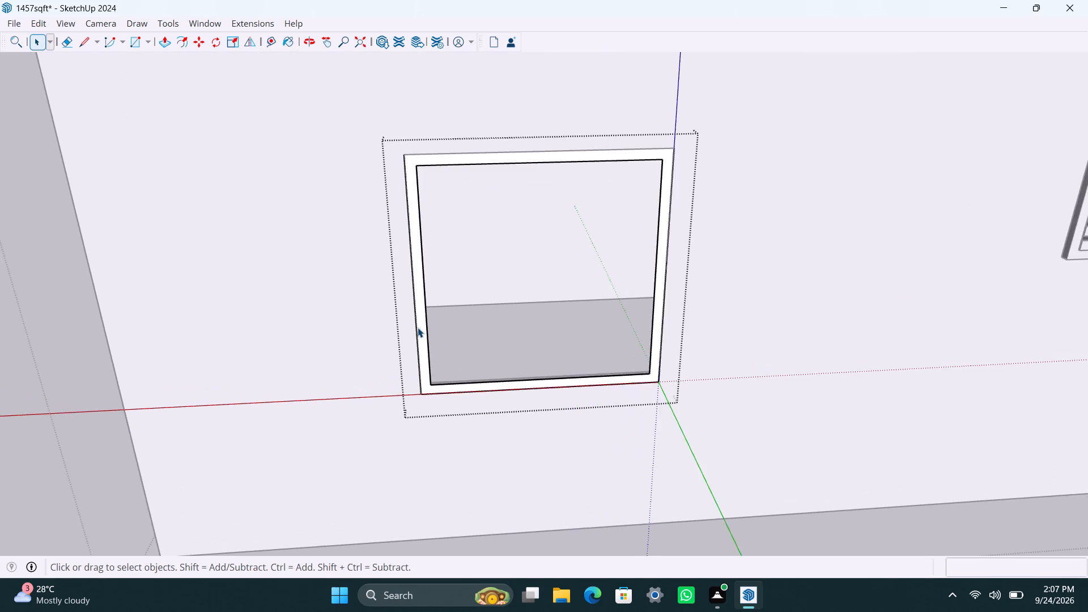
scroll(418, 328, up, 2)
click(422, 317)
key(p)
drag(422, 317, 430, 305)
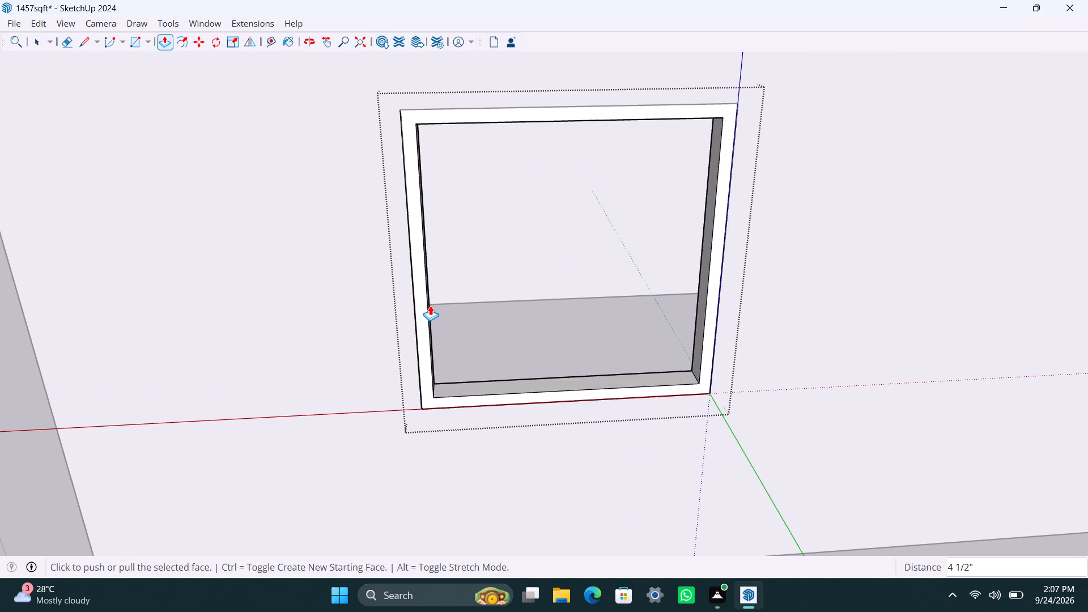
text(1.5)
key(shift+quotedbl)
key(Return)
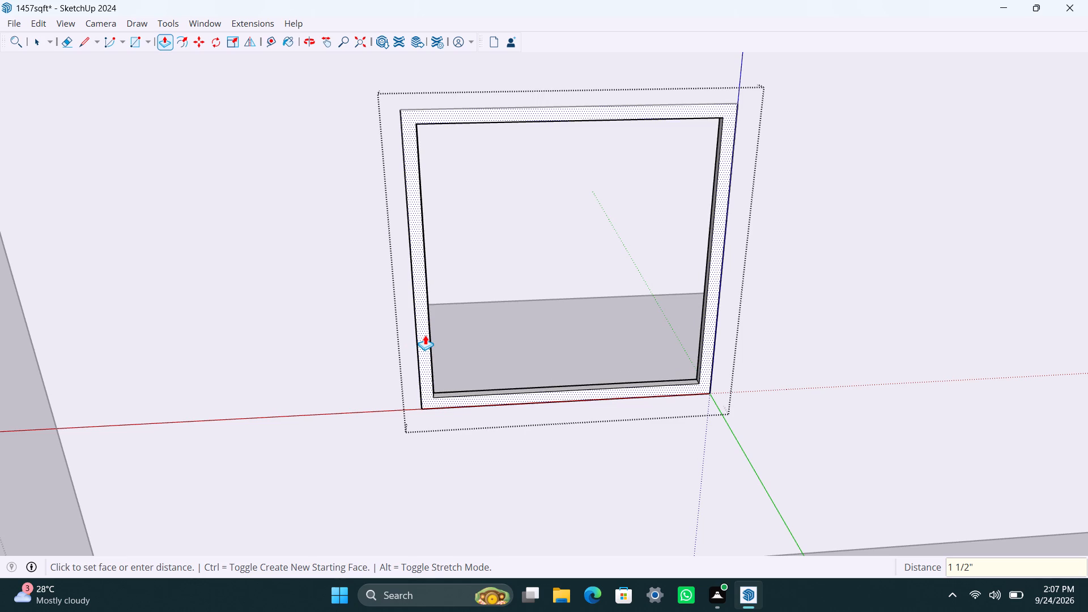
click(425, 335)
text(1.5")
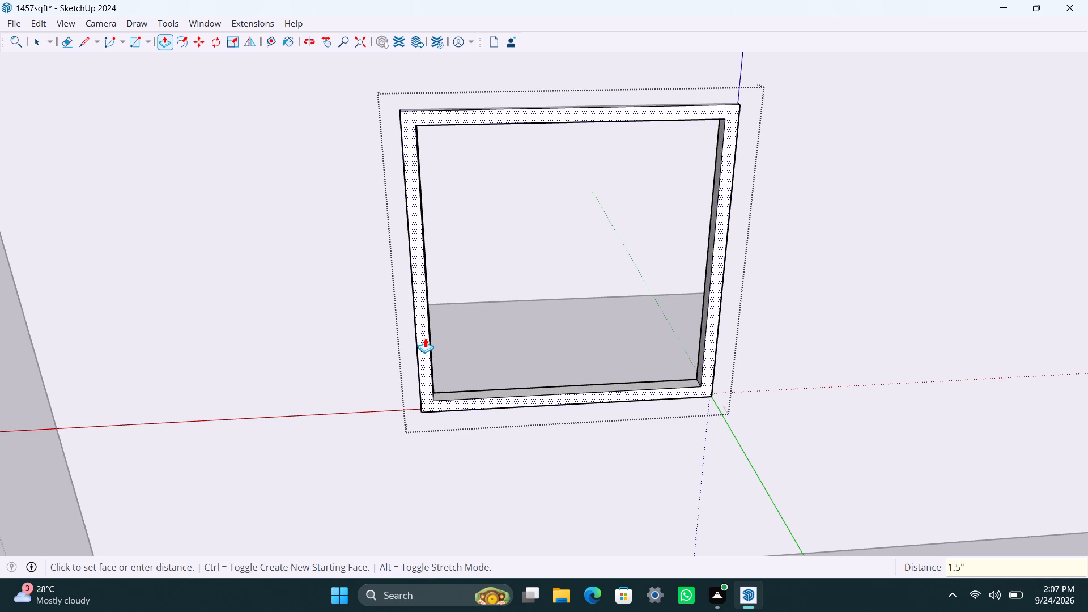
key(Return)
key(space)
Draw a full-height pane rectangle over the left half of the large window frame's opening and delete the face in the other half.
key(r)
click(418, 129)
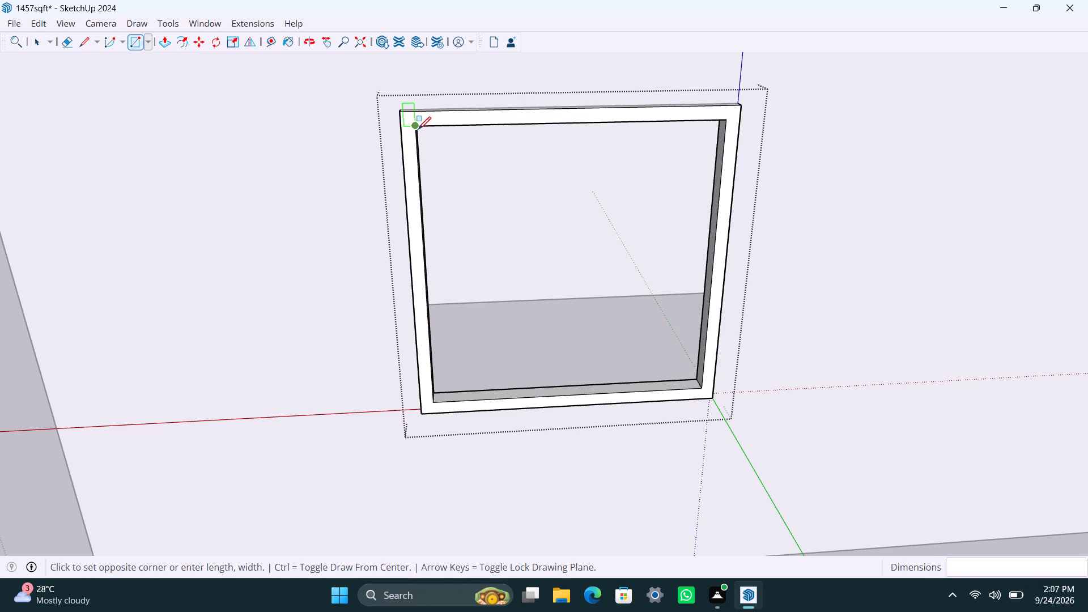
click(577, 393)
key(space)
click(624, 364)
key(Delete)
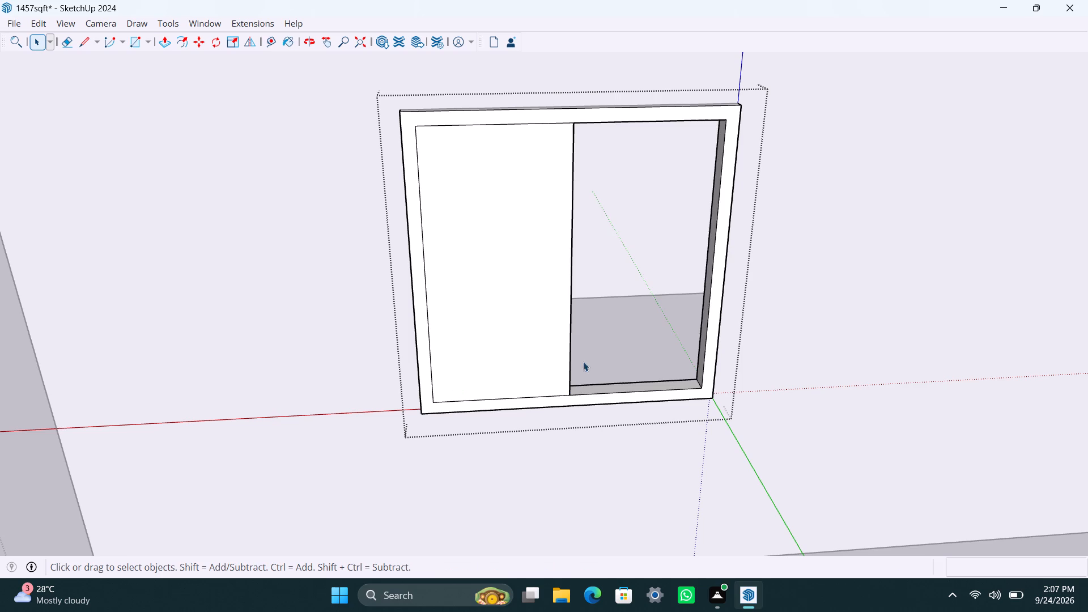
Make the half-width pane face and its edges a group.
double_click(516, 352)
right_click(516, 351)
click(565, 142)
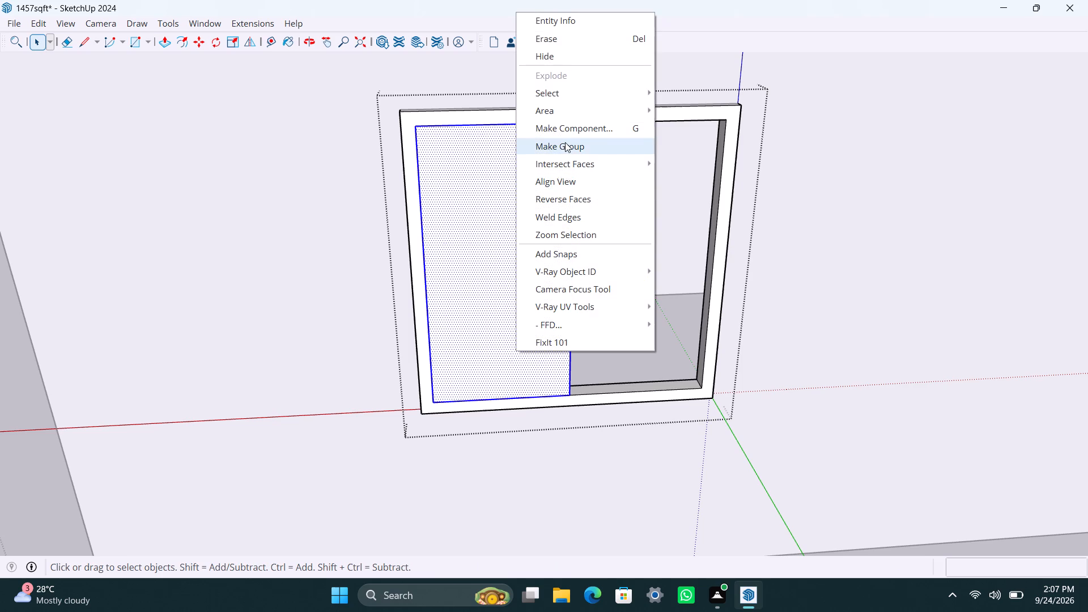
Push/Pull the half-width pane's face 8 mm inside its group.
triple_click(534, 262)
key(p)
drag(534, 262, 542, 253)
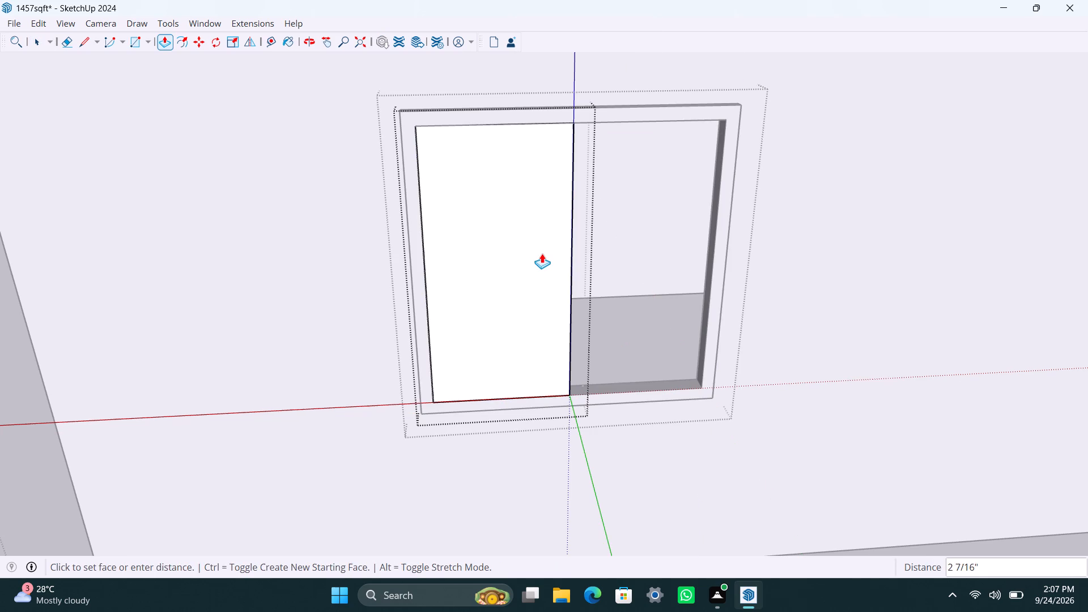
drag(542, 253, 545, 248)
text(8mm)
key(Return)
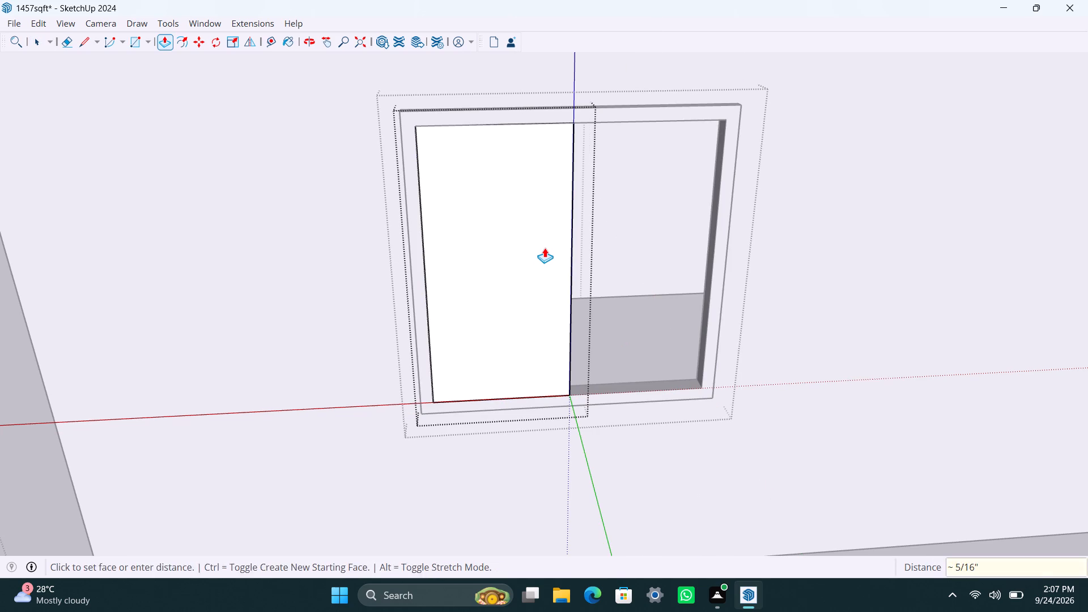
key(space)
click(1028, 341)
Move the pane group back about 1 5/8" into the depth of the large window frame, keeping it in the same half.
scroll(707, 440, down, 3)
middle_drag(663, 454, 445, 445)
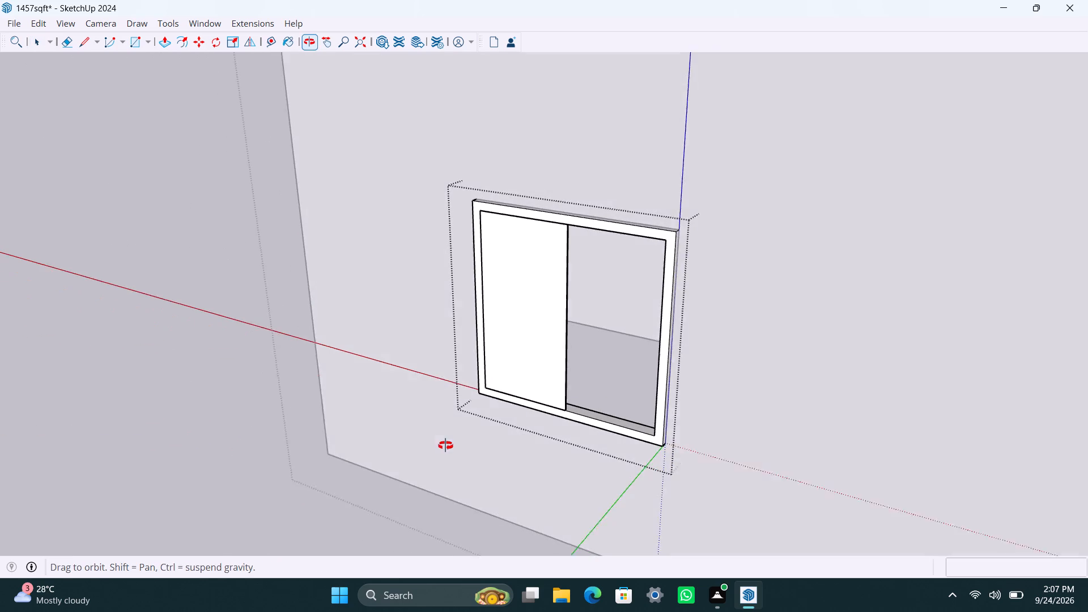
middle_drag(445, 445, 440, 445)
scroll(556, 403, up, 6)
click(559, 403)
scroll(558, 409, up, 5)
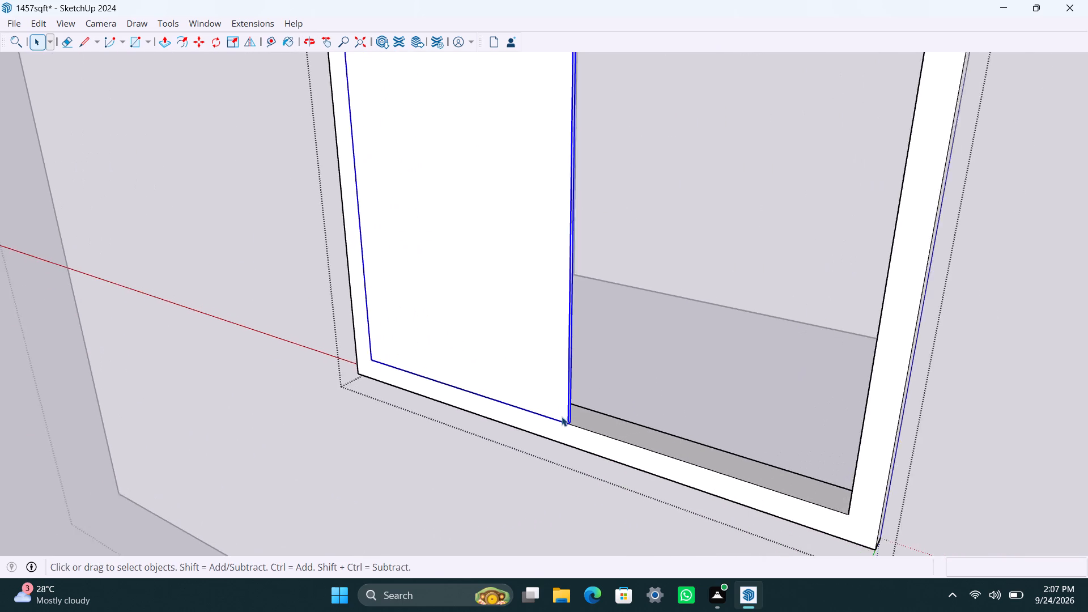
key(m)
click(566, 418)
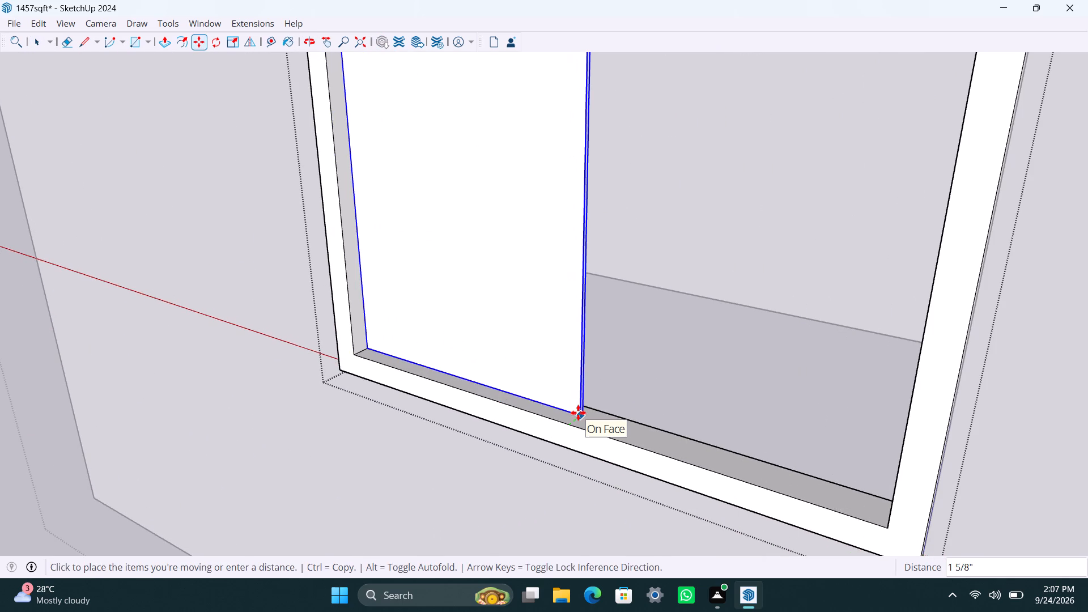
click(582, 411)
Copy the pane into the frame's other half and move the copy back so its inner edge meets the first pane's corner.
drag(582, 411, 586, 419)
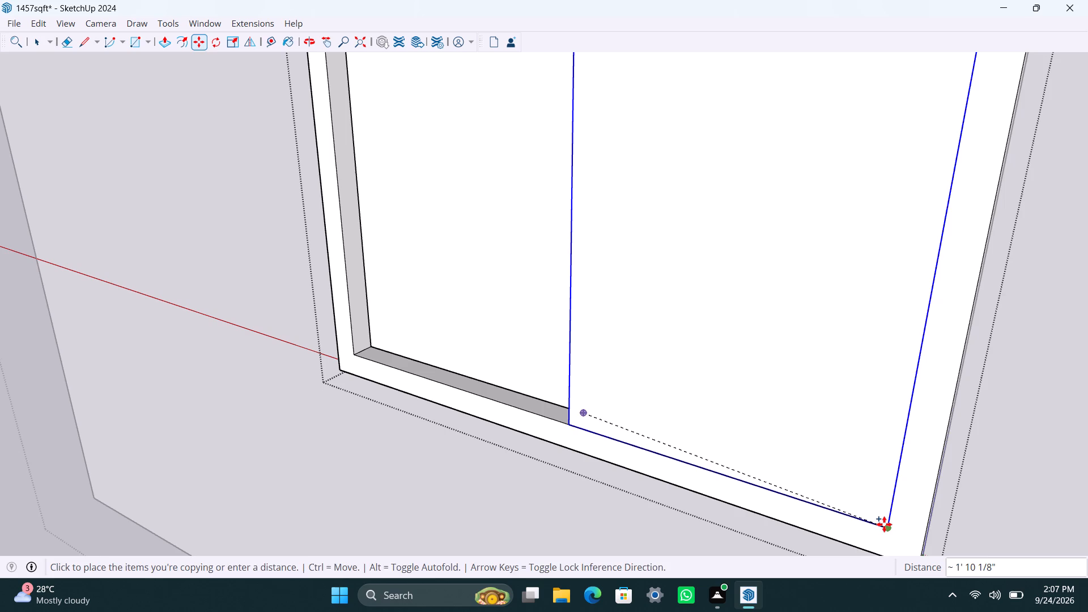
click(885, 524)
scroll(615, 496, up, 7)
middle_drag(594, 484, 1035, 484)
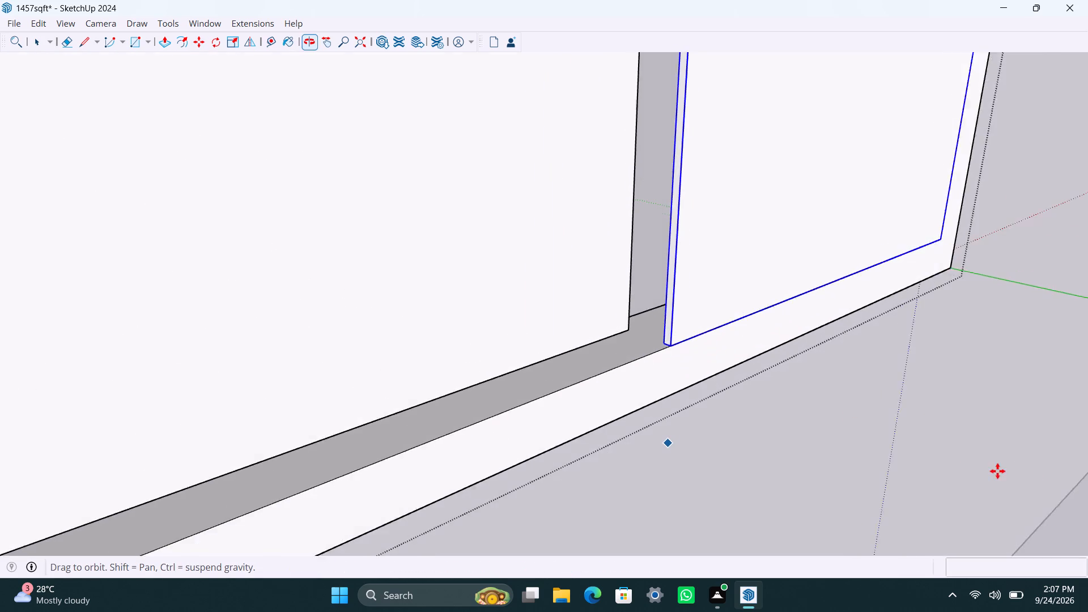
scroll(699, 370, up, 7)
click(665, 331)
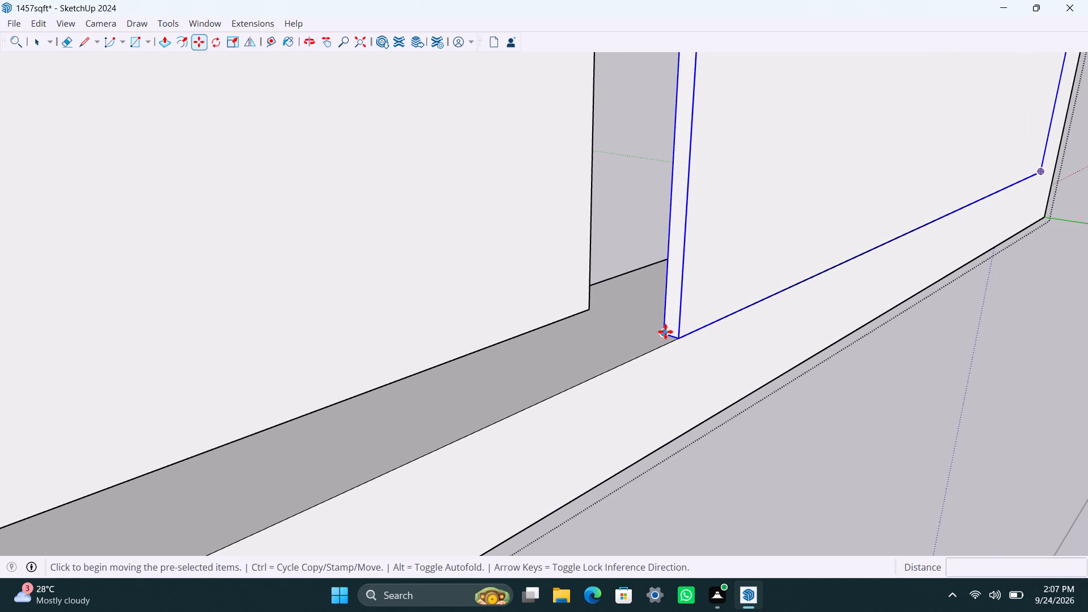
click(589, 308)
Save the model with both sliding panes in place.
scroll(575, 362, down, 5)
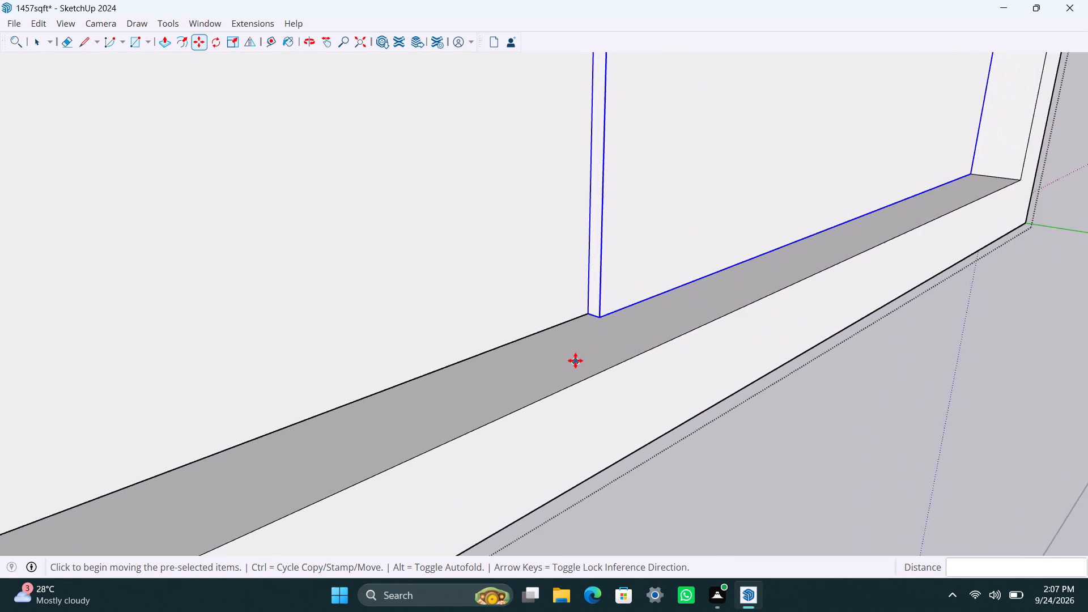
scroll(575, 360, down, 17)
key(ctrl+s)
key(space)
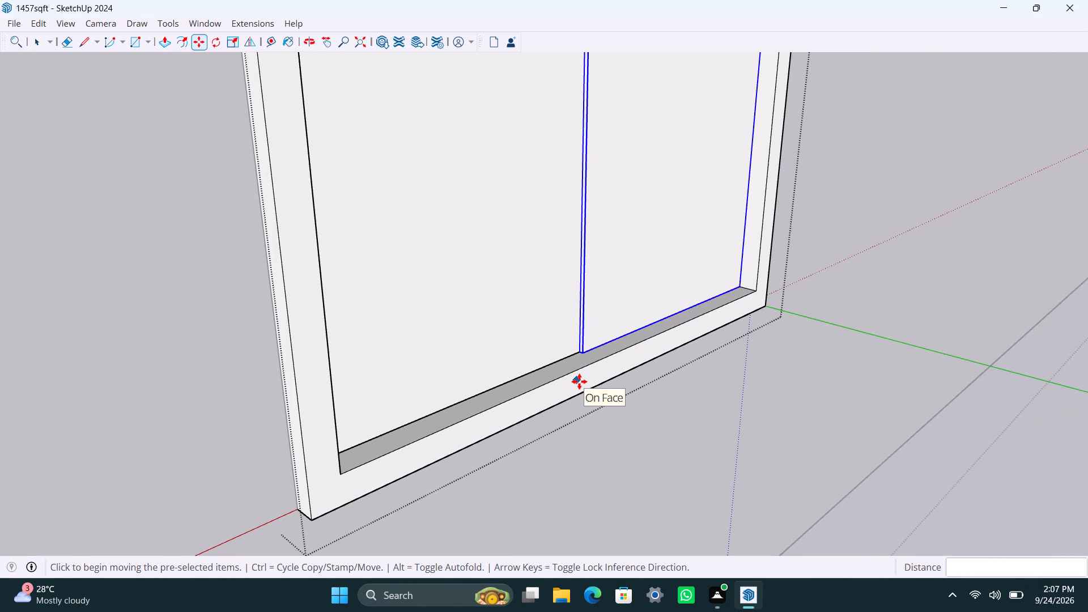
Close the window and house groups, and save the model again.
scroll(579, 381, down, 20)
scroll(579, 381, down, 3)
triple_click(783, 460)
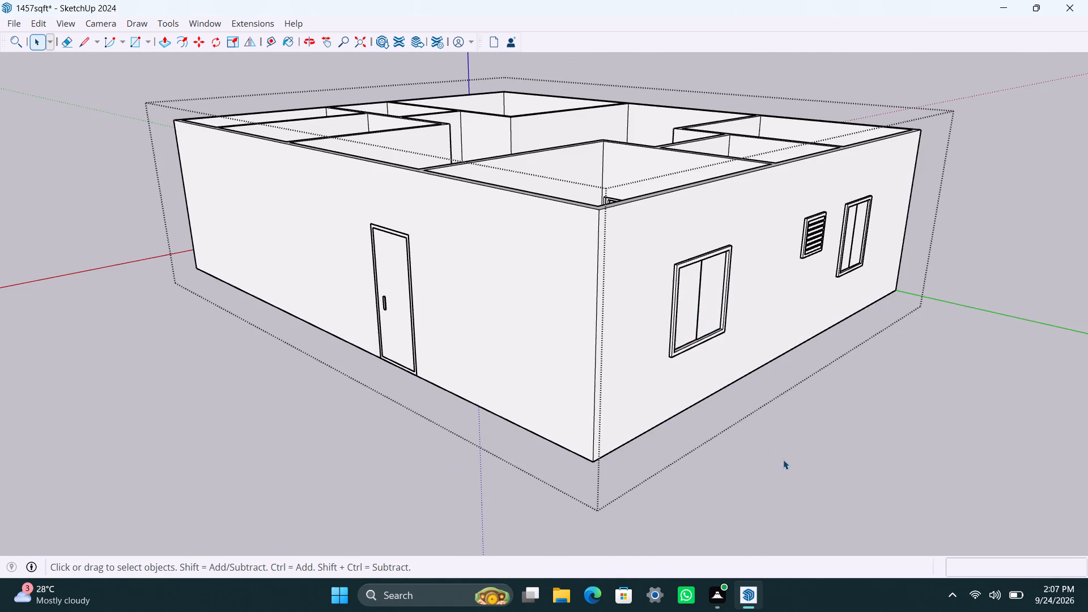
scroll(513, 350, down, 4)
middle_drag(426, 387, 704, 414)
click(651, 439)
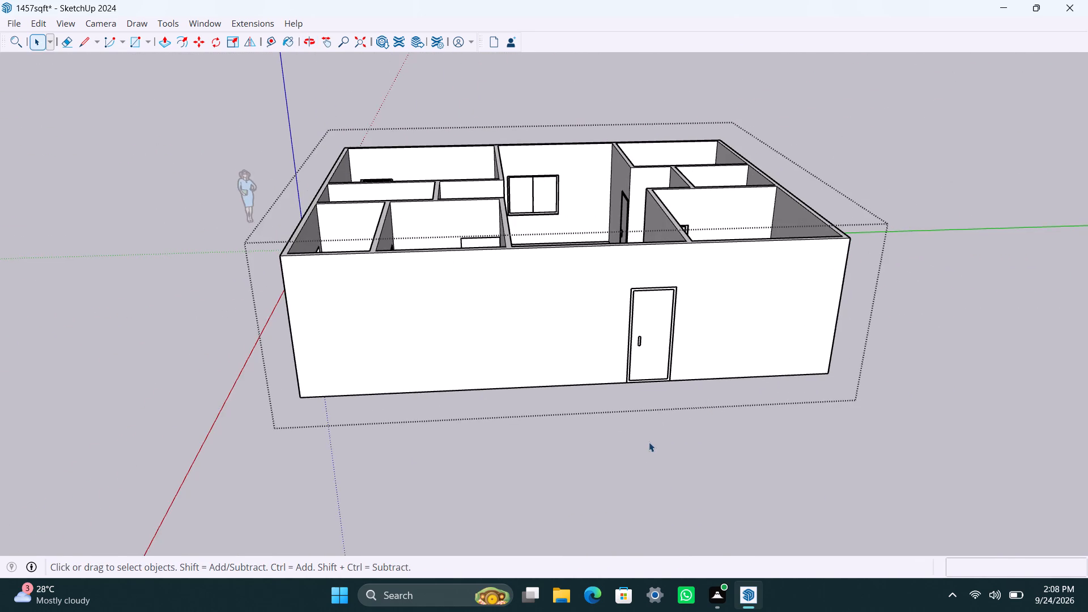
scroll(562, 436, down, 4)
middle_drag(447, 427, 886, 459)
scroll(631, 397, up, 2)
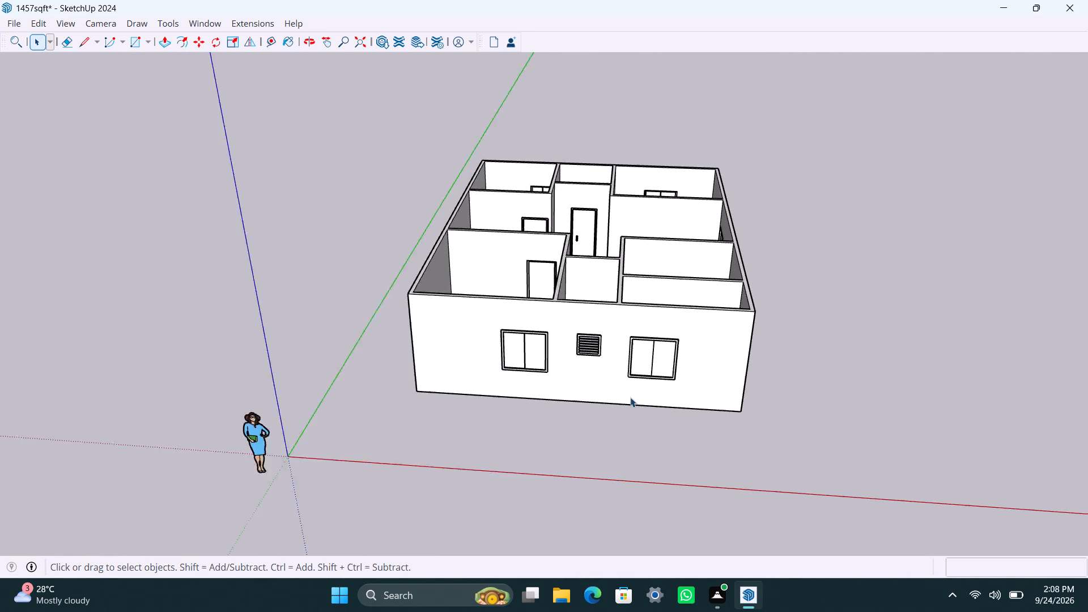
scroll(630, 397, up, 1)
key(ctrl+s)
key(space)
click(830, 426)
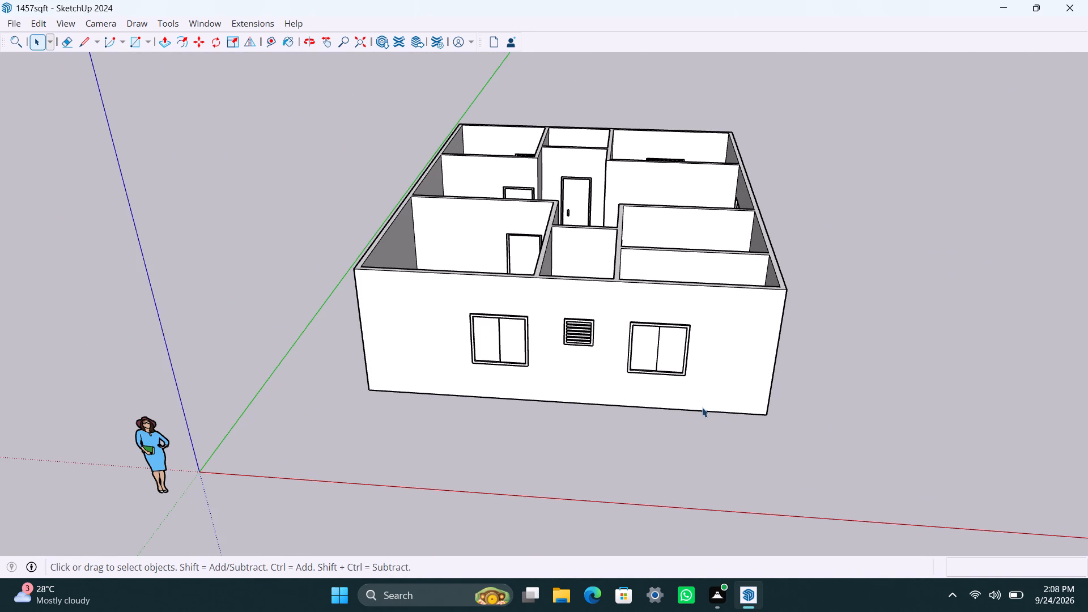
Examine the house's rooms, doors, windows and ventilation openings from outside and from above.
scroll(624, 367, down, 3)
shift+middle_drag(553, 381, 537, 508)
scroll(651, 420, up, 2)
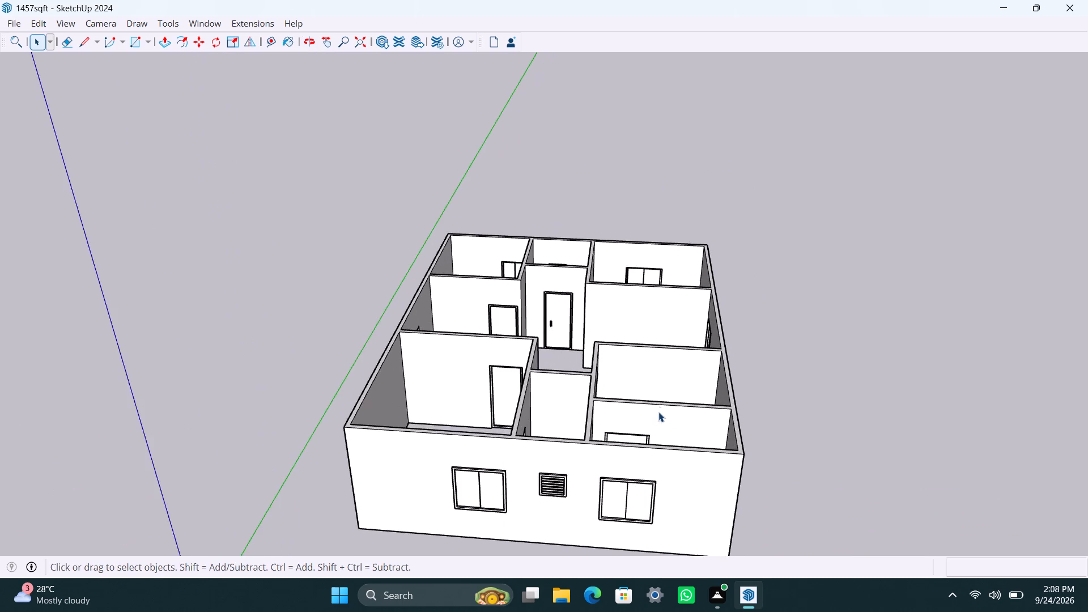
scroll(597, 383, up, 2)
middle_drag(559, 401, 585, 559)
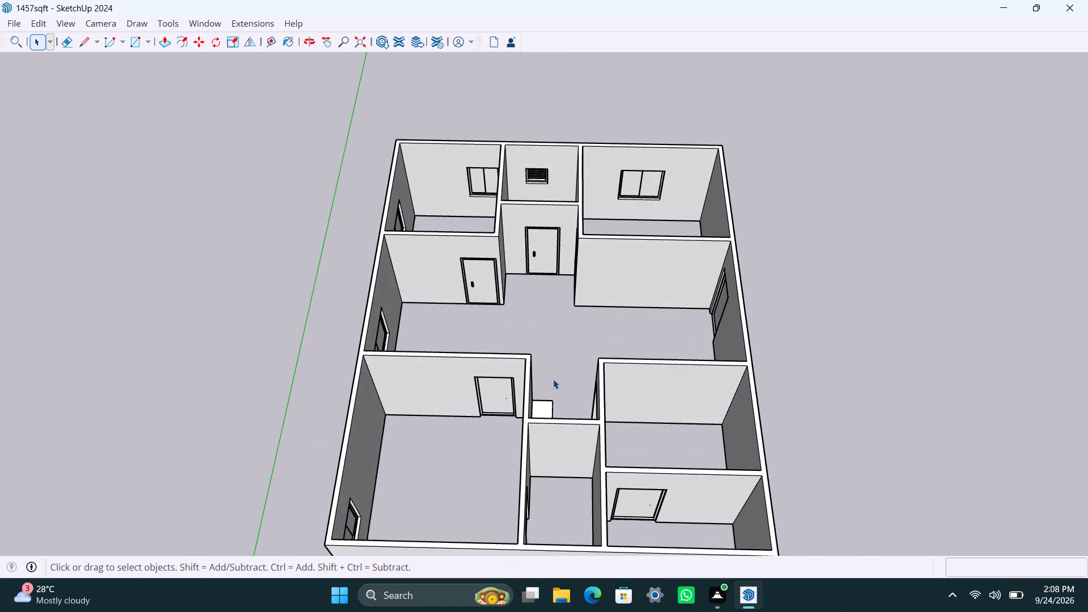
scroll(555, 378, up, 3)
middle_drag(549, 435, 519, 296)
scroll(520, 310, down, 5)
shift+middle_drag(546, 346, 567, 335)
scroll(567, 333, down, 2)
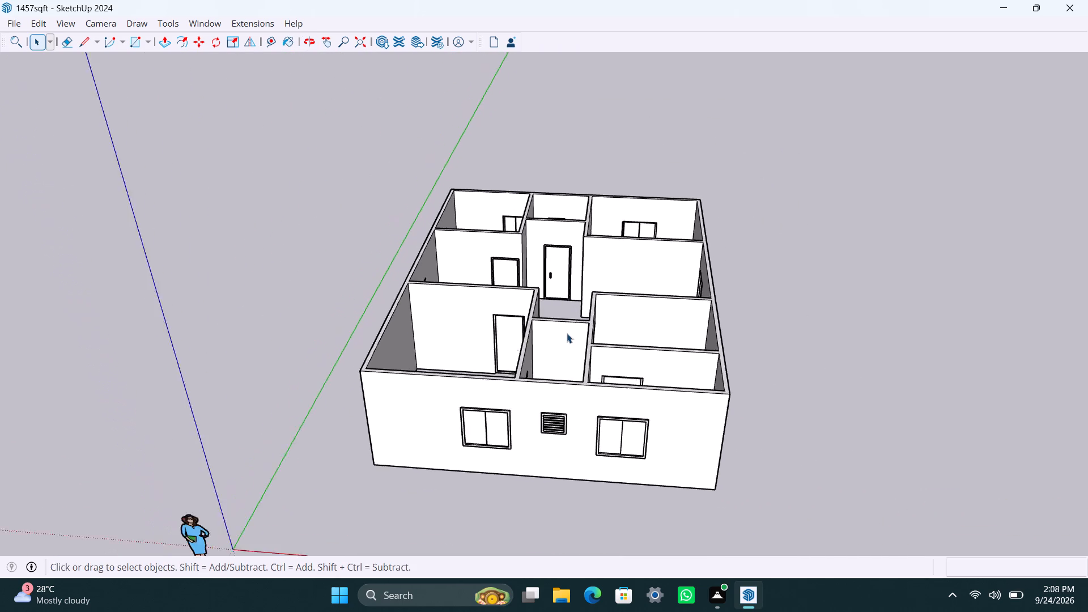
scroll(567, 333, down, 3)
scroll(567, 333, up, 5)
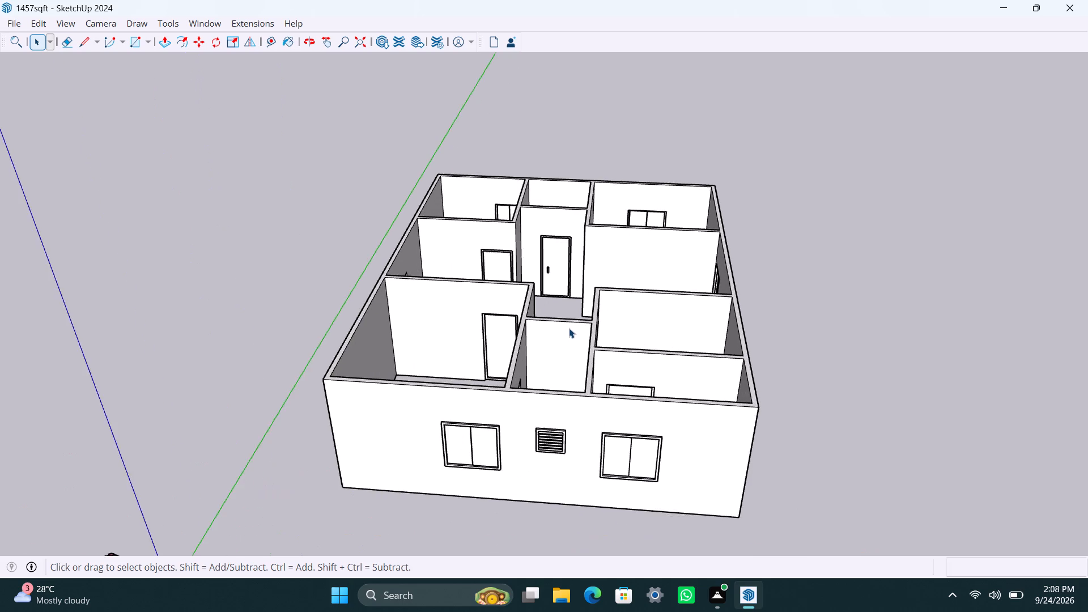
scroll(569, 328, up, 3)
middle_drag(635, 326, 623, 329)
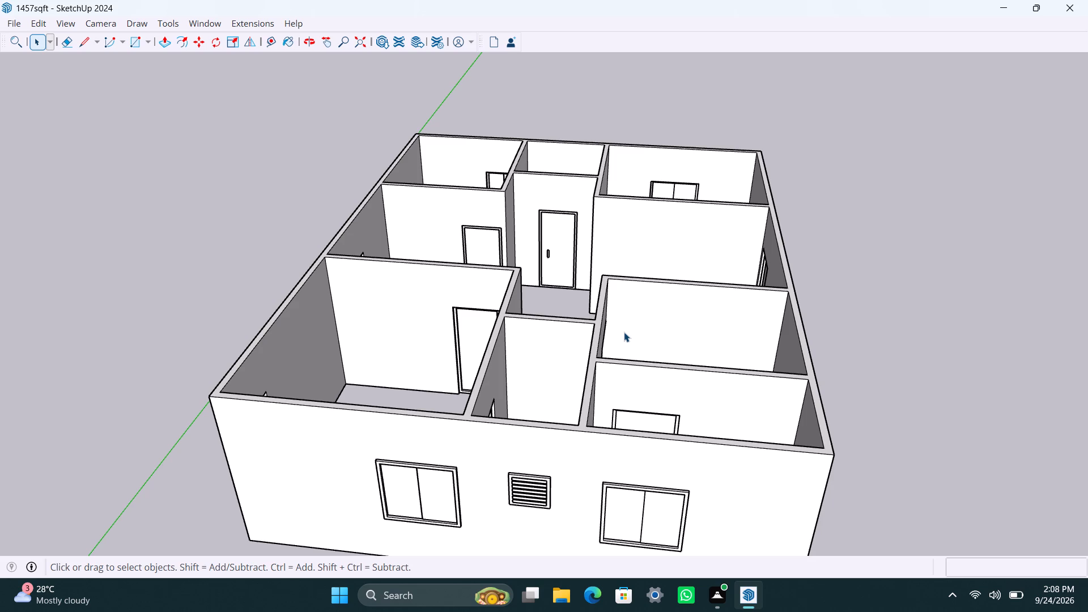
scroll(728, 446, down, 4)
middle_drag(738, 393, 738, 436)
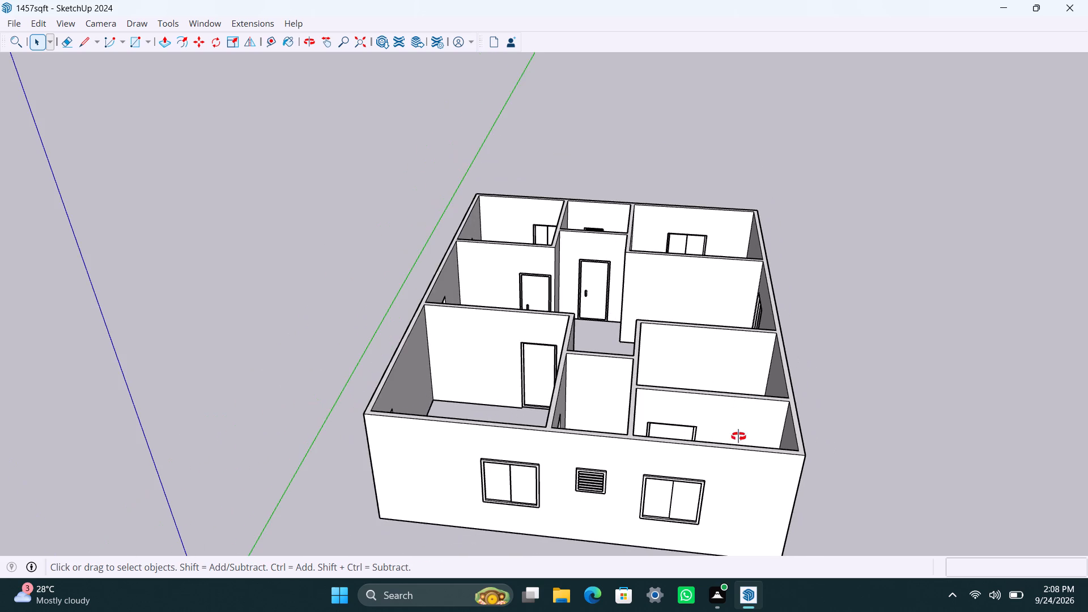
middle_drag(738, 436, 751, 499)
scroll(772, 434, up, 3)
shift+middle_drag(778, 421, 588, 348)
scroll(597, 351, down, 4)
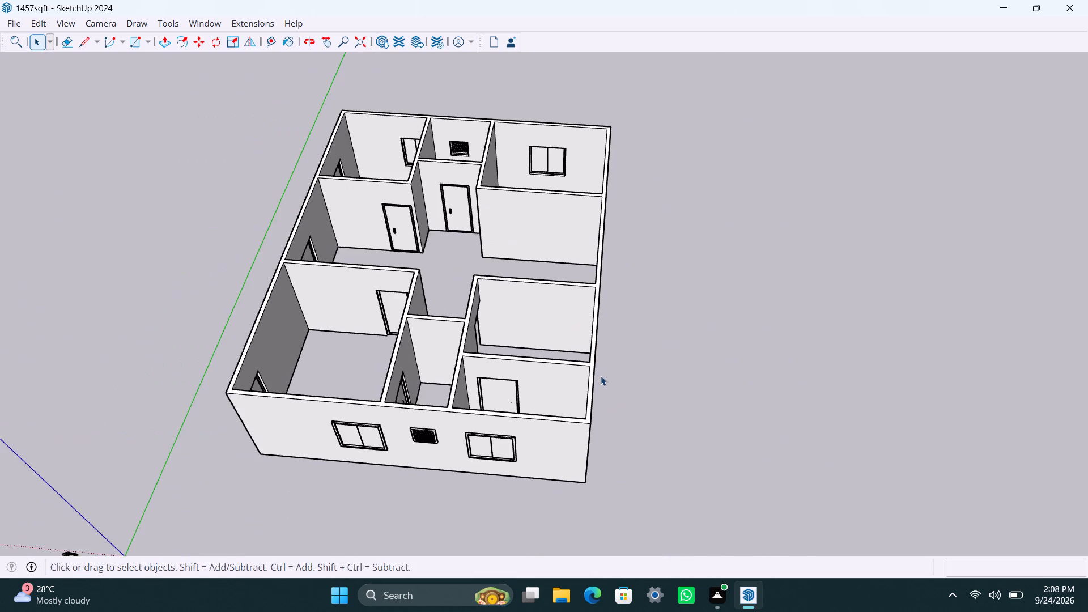
middle_drag(605, 395, 622, 497)
scroll(628, 411, up, 2)
middle_drag(644, 392, 492, 540)
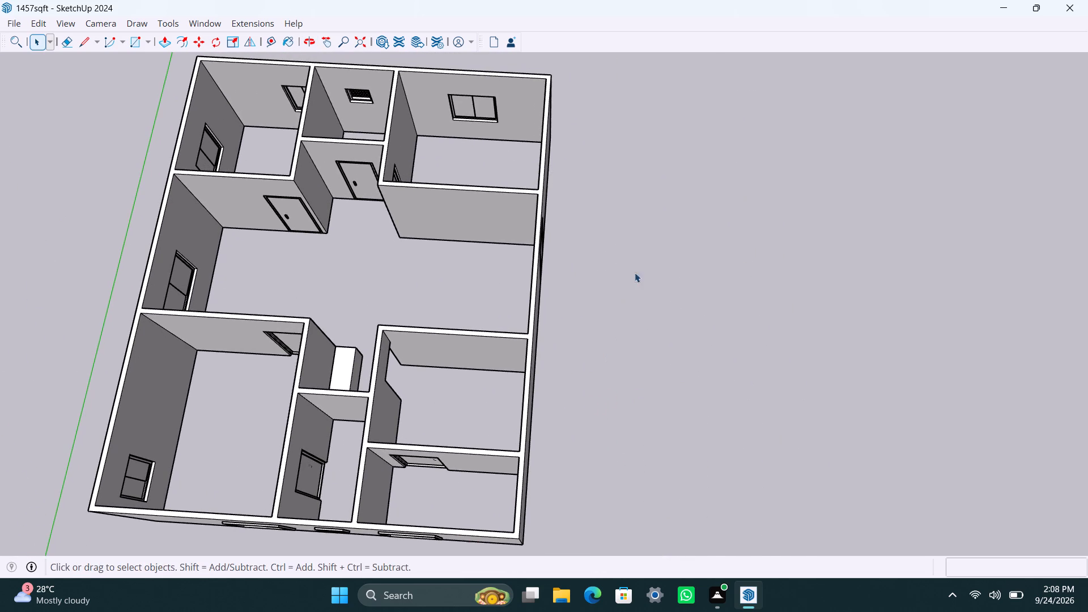
middle_drag(621, 234, 588, 354)
scroll(580, 360, down, 3)
middle_drag(569, 385, 568, 277)
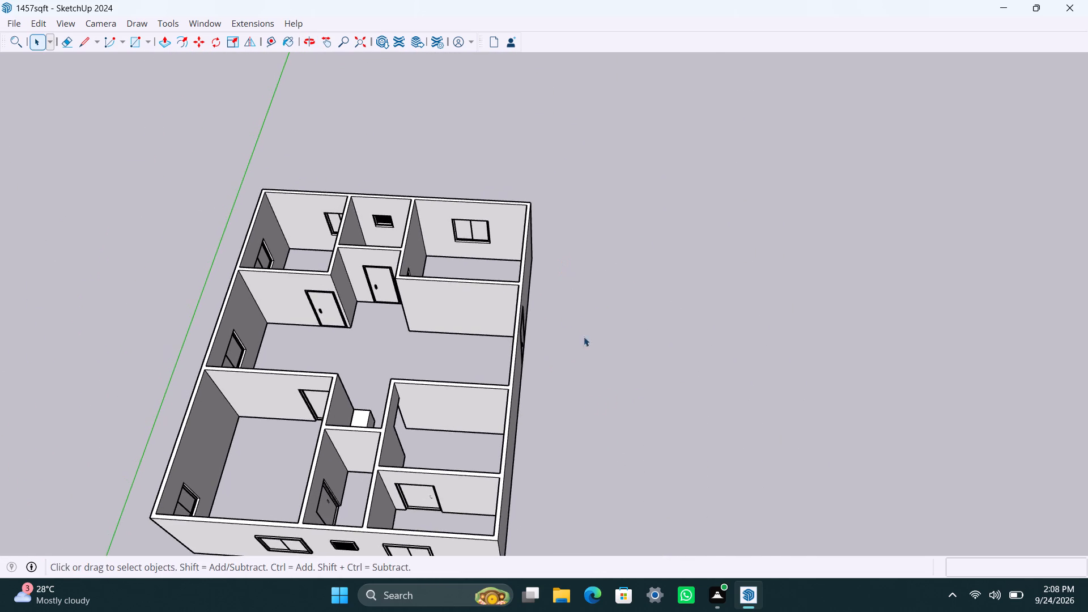
scroll(601, 347, up, 2)
middle_drag(593, 385, 620, 403)
Draw an 8' line outward from the bottom corner of the entrance-door wall, and continue it about 37' 7" parallel to the wall.
key(l)
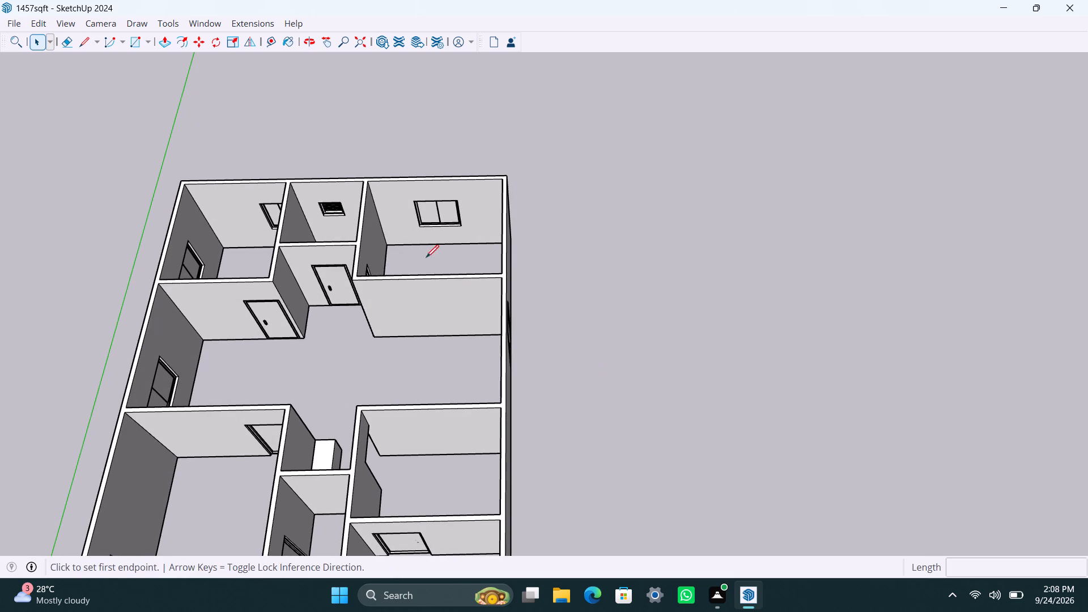
scroll(564, 283, down, 3)
middle_drag(618, 292, 45, 261)
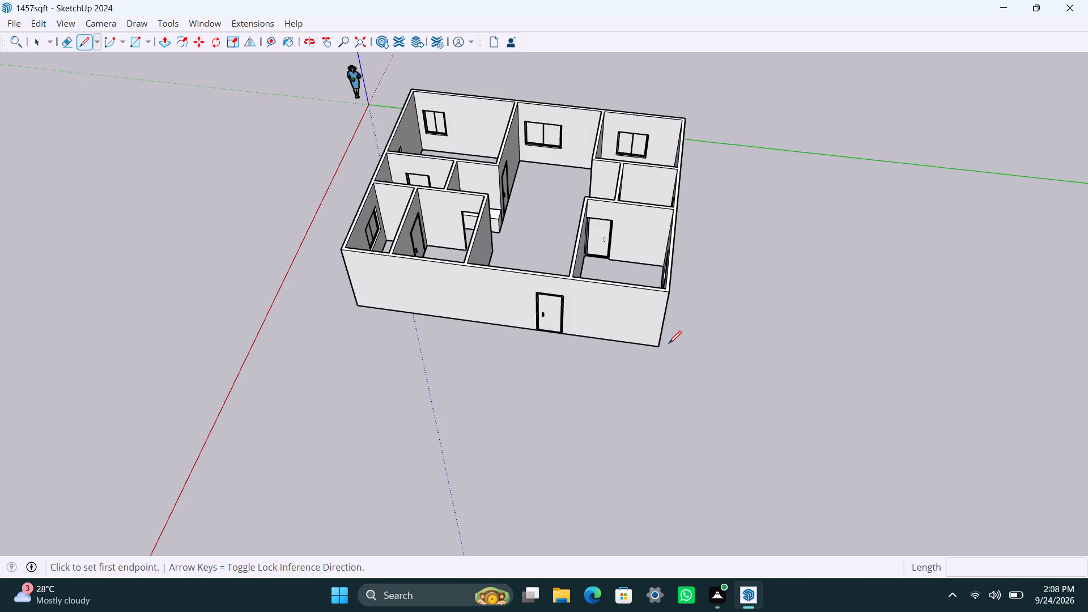
click(657, 348)
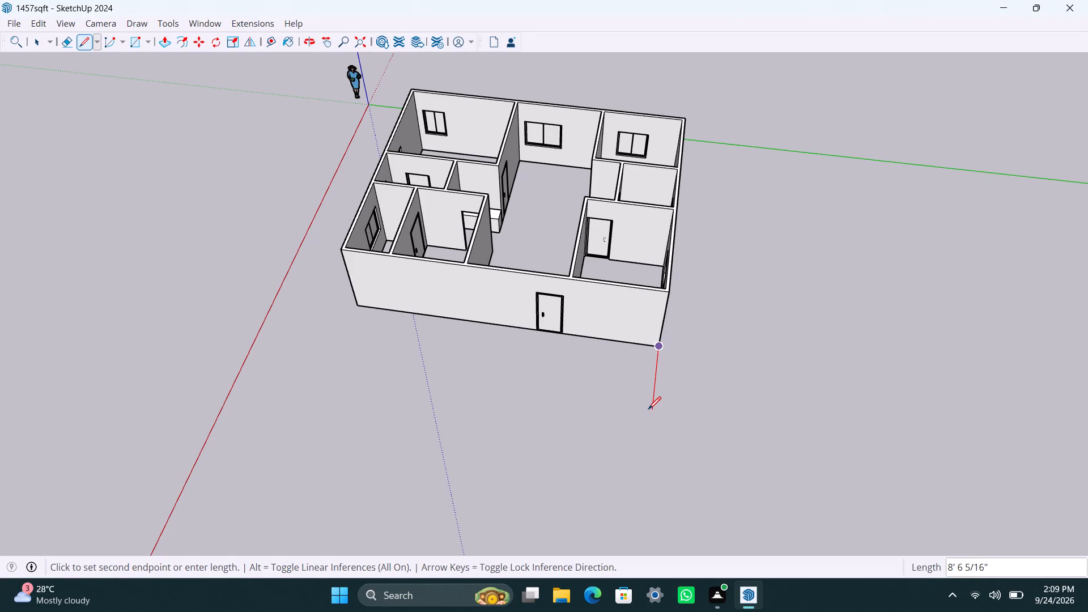
text(8')
key(Return)
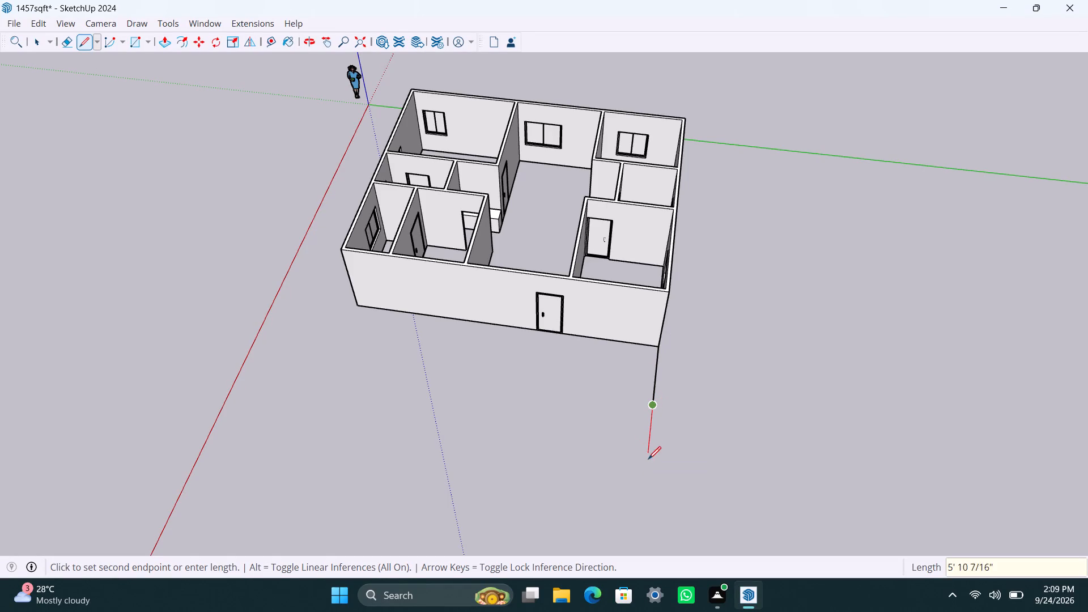
click(324, 358)
key(space)
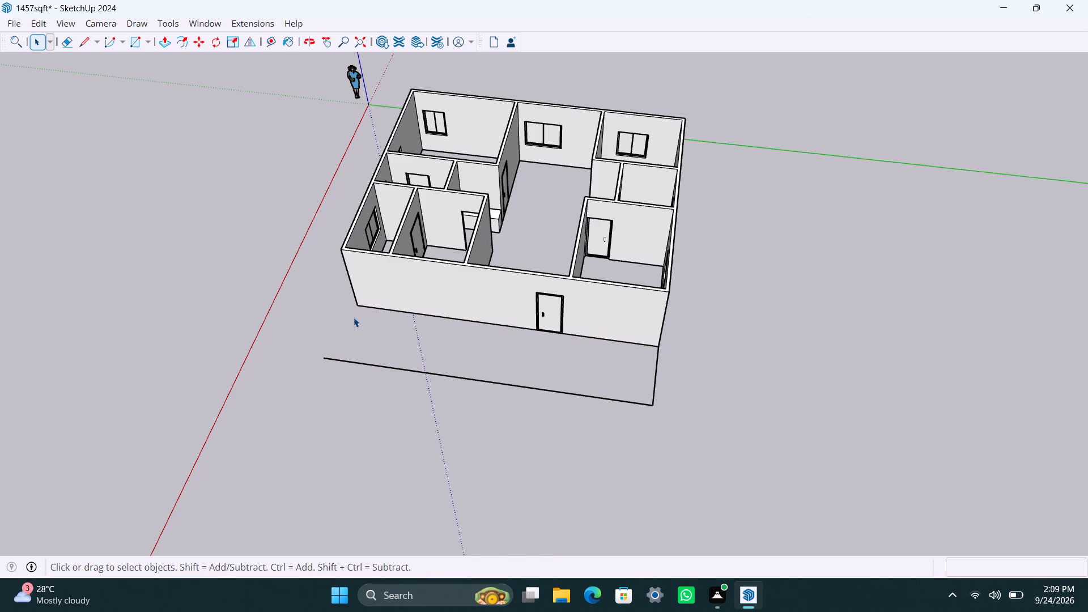
Draw a line from the wall's other bottom corner out to the long parallel line and delete the stub extending beyond it.
key(l)
click(357, 304)
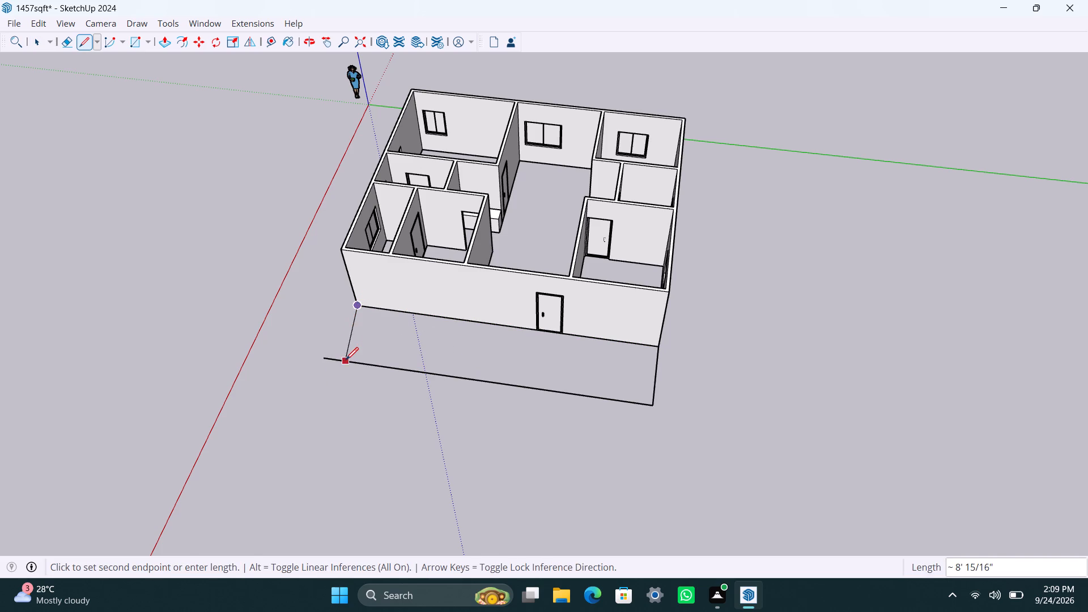
click(333, 359)
key(space)
scroll(312, 372, up, 4)
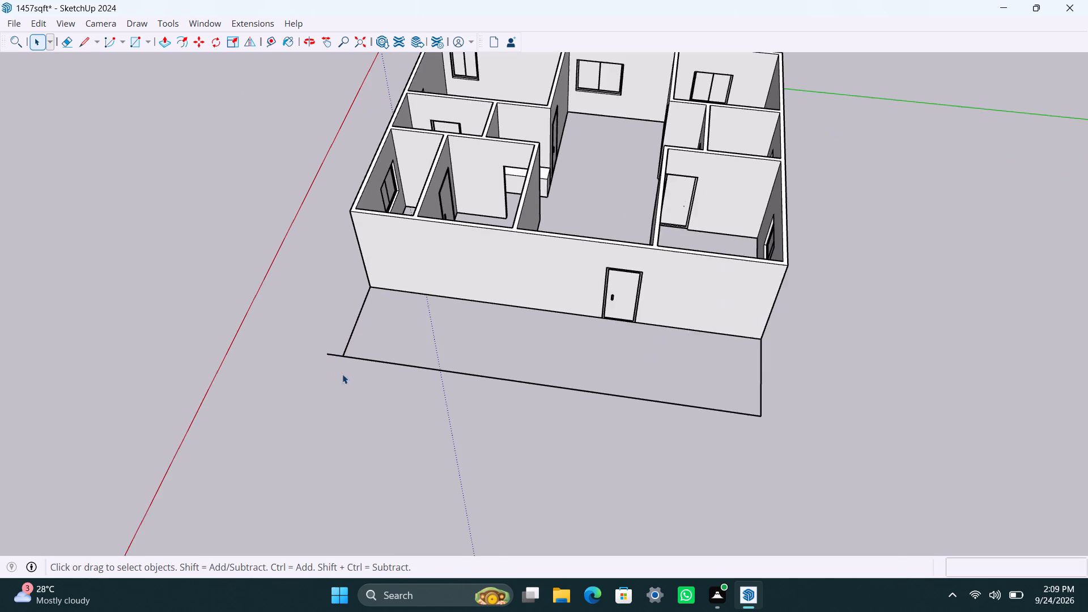
scroll(342, 374, up, 5)
click(328, 350)
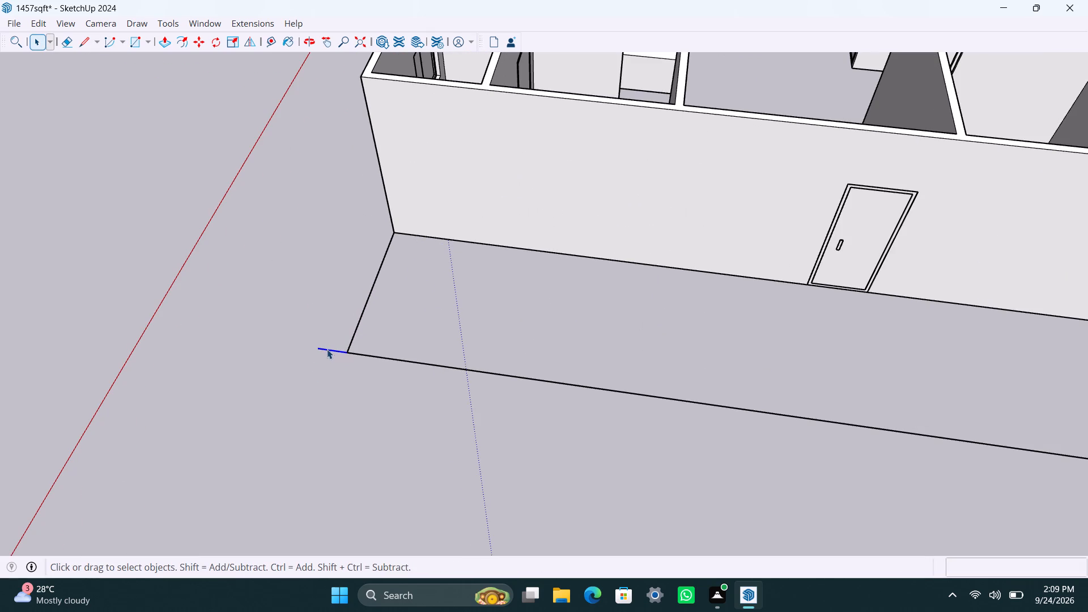
key(Delete)
Draw an 8' by 36' 2" rectangle over the outlined strip in front of the entrance-door wall to fill it with a face.
key(r)
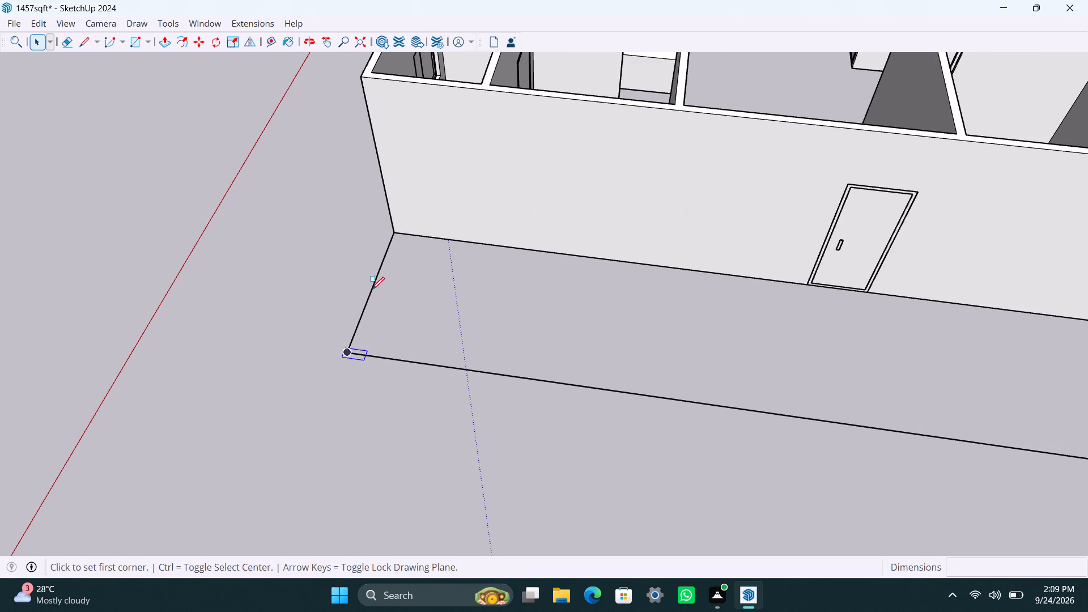
drag(392, 231, 392, 240)
scroll(597, 385, down, 3)
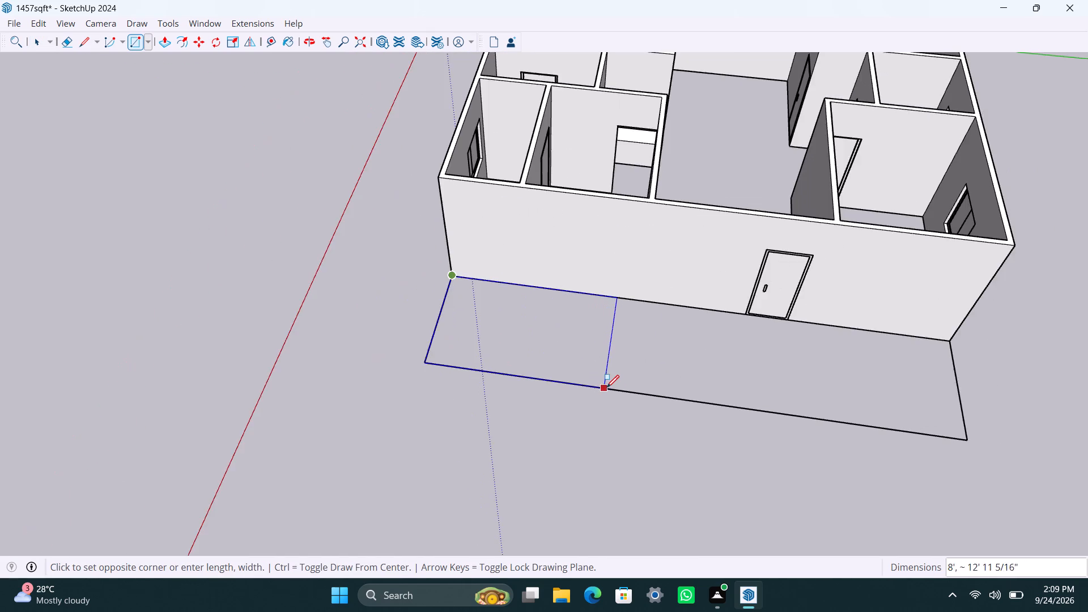
scroll(606, 388, down, 2)
click(932, 434)
key(space)
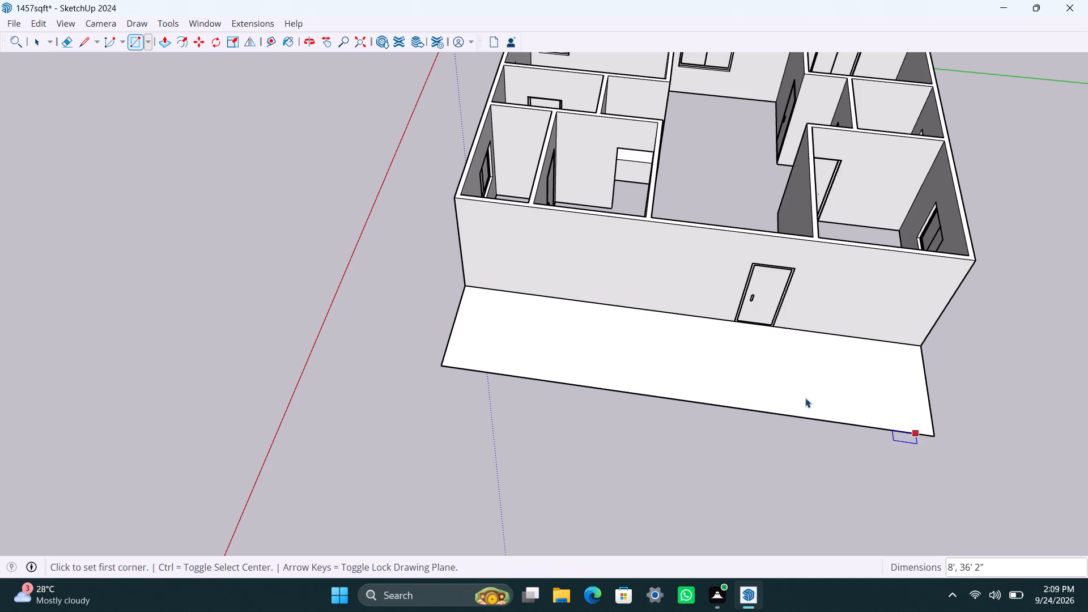
Group the 8' strip's face with its edges in front of the entrance-door wall.
scroll(590, 396, down, 1)
double_click(585, 350)
right_click(583, 350)
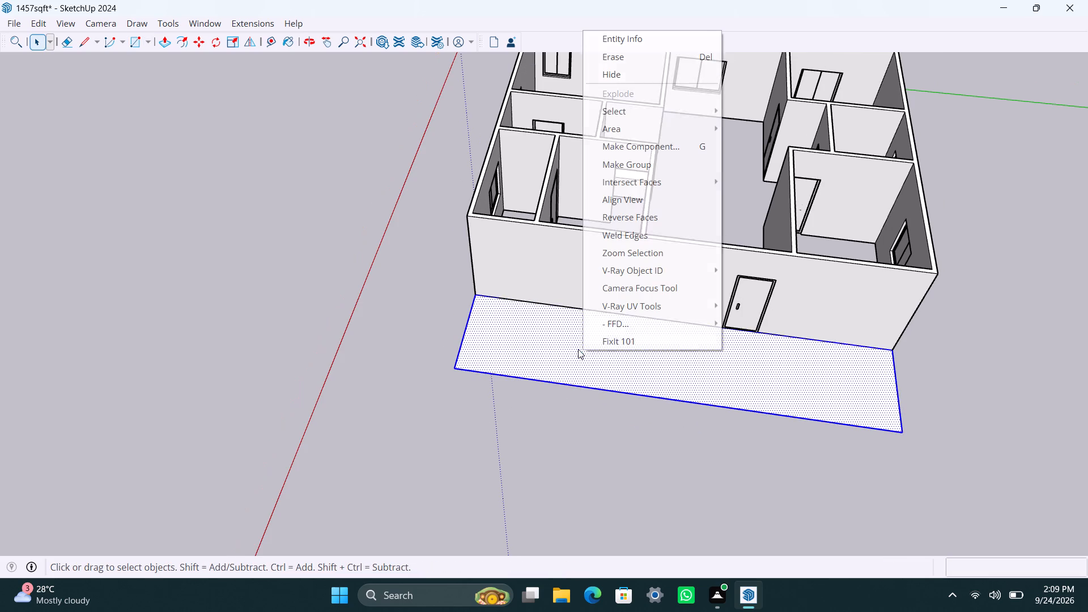
click(662, 167)
click(994, 328)
Examine the house and the strip outside its entrance door from several sides.
scroll(735, 450, down, 4)
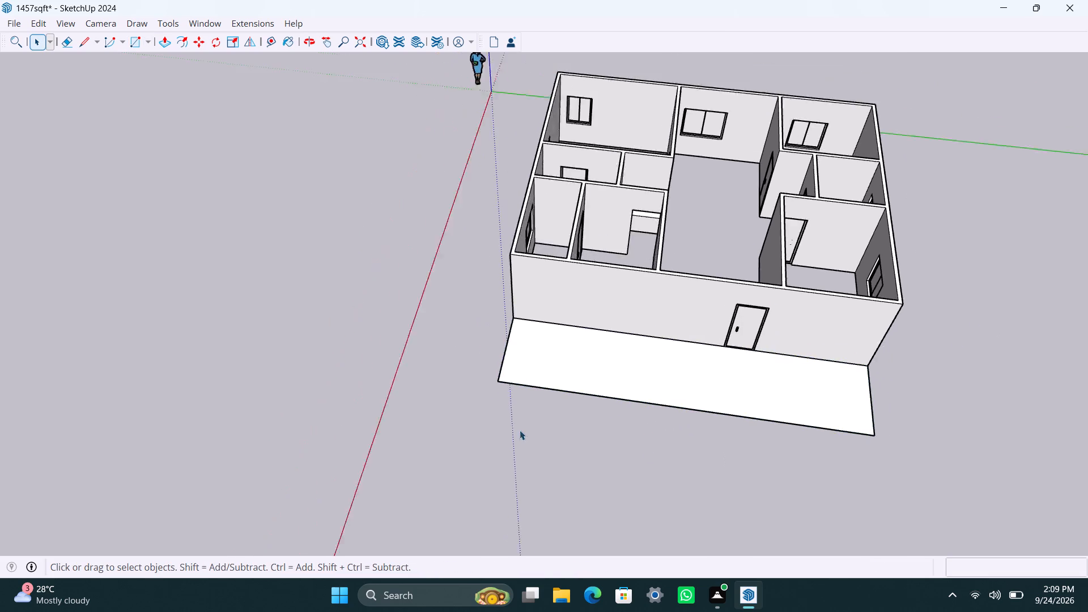
middle_drag(496, 427, 930, 445)
scroll(554, 349, up, 2)
shift+middle_drag(517, 334, 331, 429)
scroll(400, 429, up, 2)
middle_drag(449, 436, 575, 471)
scroll(563, 445, down, 4)
shift+middle_drag(537, 445, 306, 451)
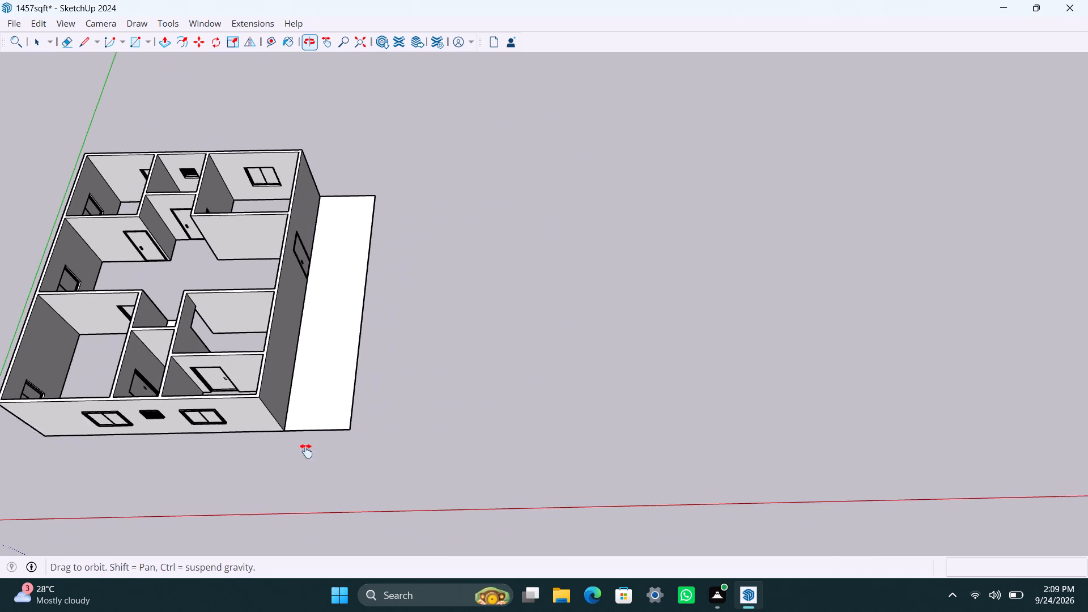
shift+middle_drag(306, 451, 304, 451)
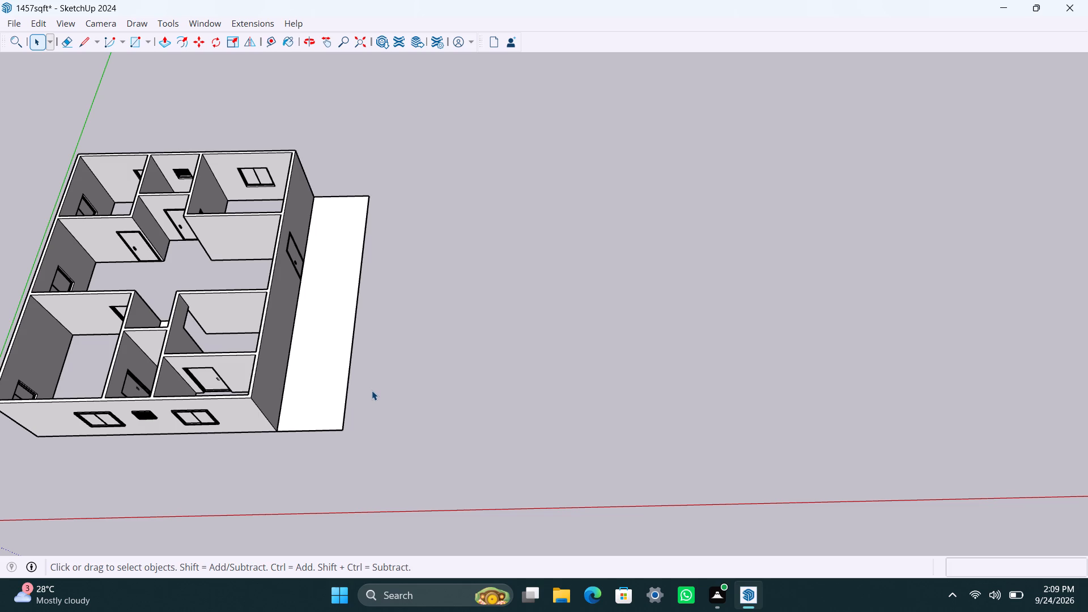
scroll(138, 508, down, 3)
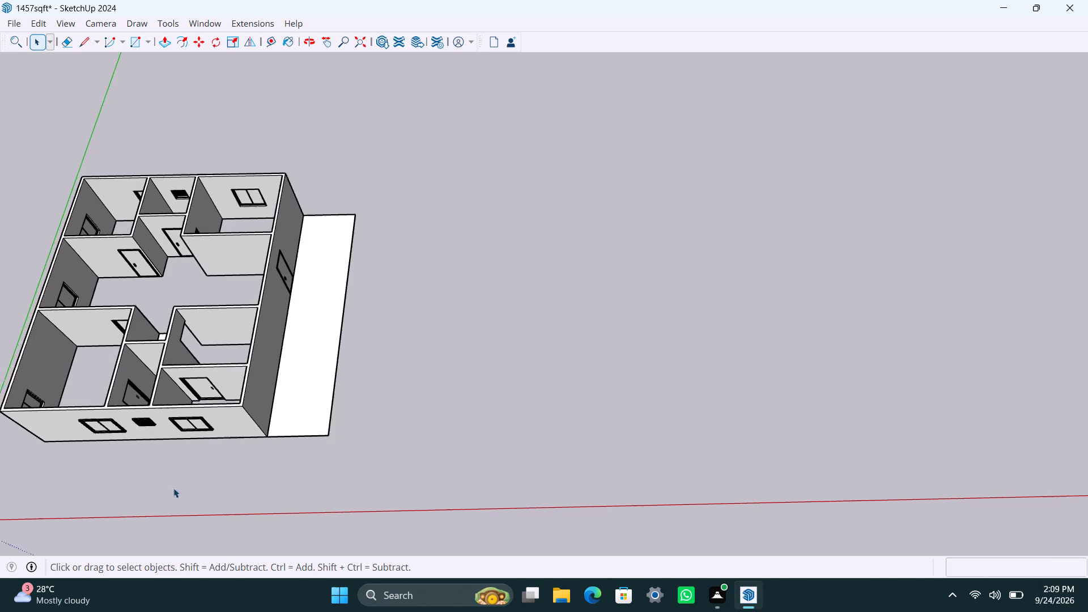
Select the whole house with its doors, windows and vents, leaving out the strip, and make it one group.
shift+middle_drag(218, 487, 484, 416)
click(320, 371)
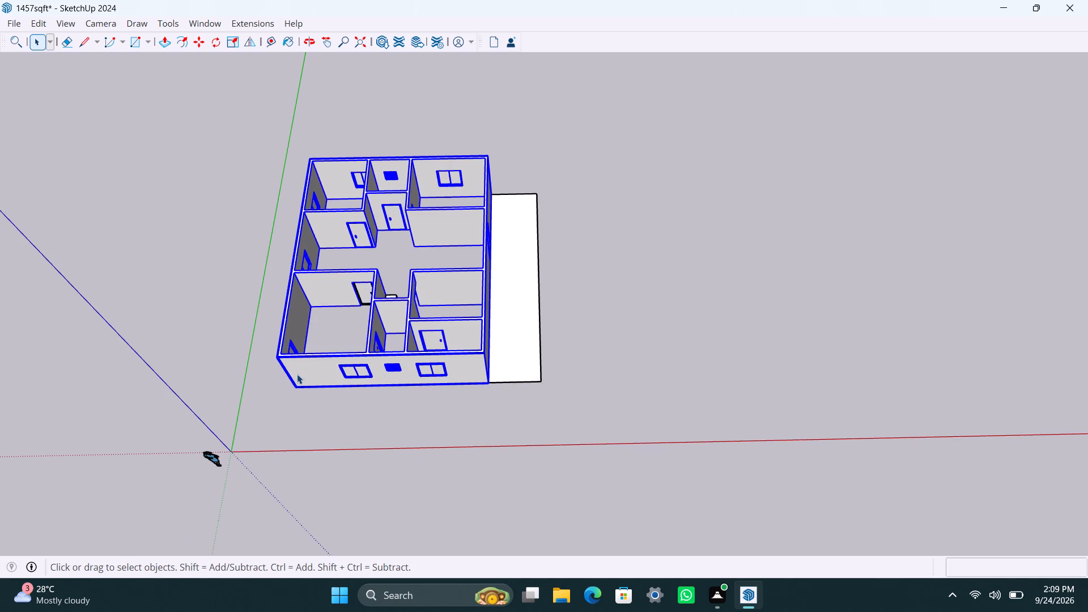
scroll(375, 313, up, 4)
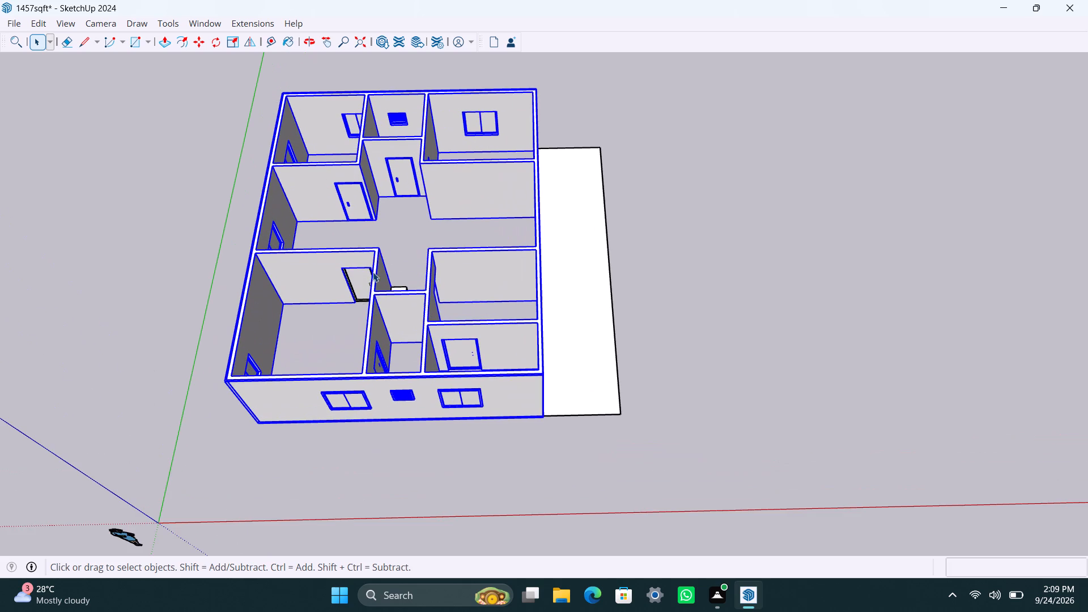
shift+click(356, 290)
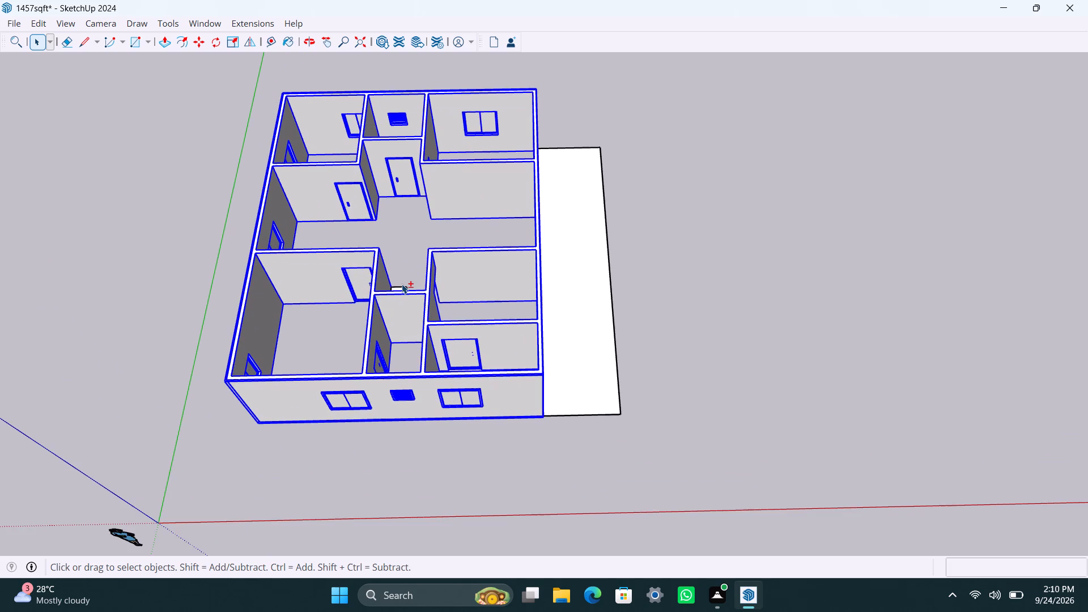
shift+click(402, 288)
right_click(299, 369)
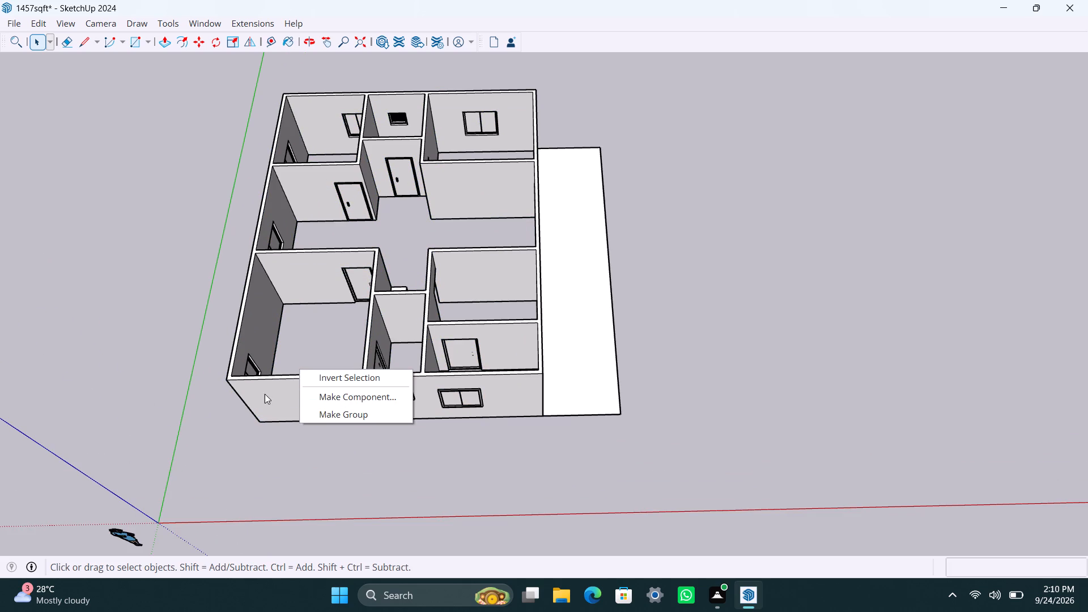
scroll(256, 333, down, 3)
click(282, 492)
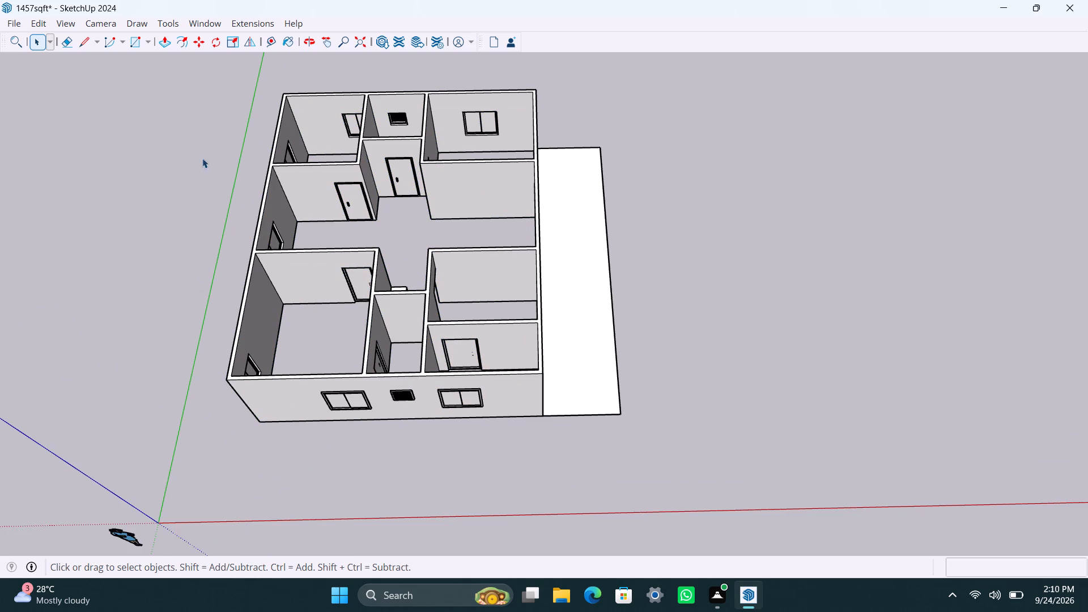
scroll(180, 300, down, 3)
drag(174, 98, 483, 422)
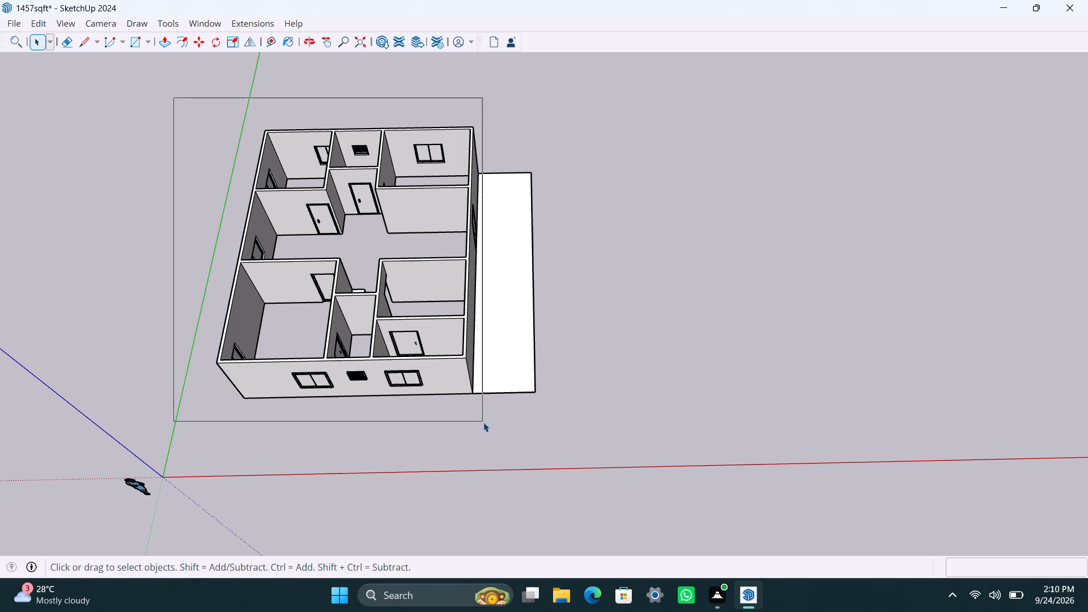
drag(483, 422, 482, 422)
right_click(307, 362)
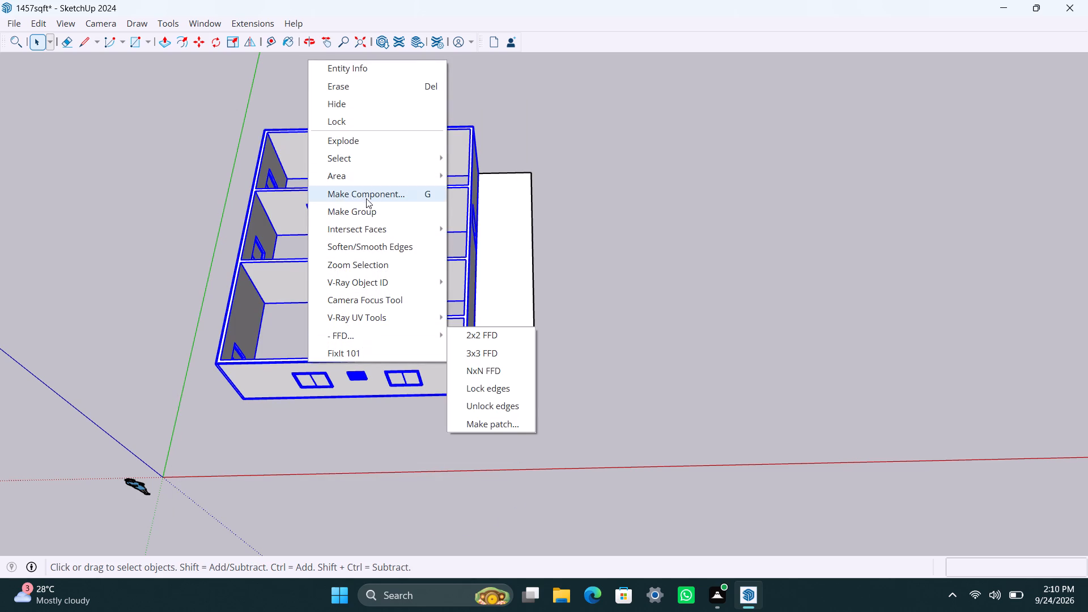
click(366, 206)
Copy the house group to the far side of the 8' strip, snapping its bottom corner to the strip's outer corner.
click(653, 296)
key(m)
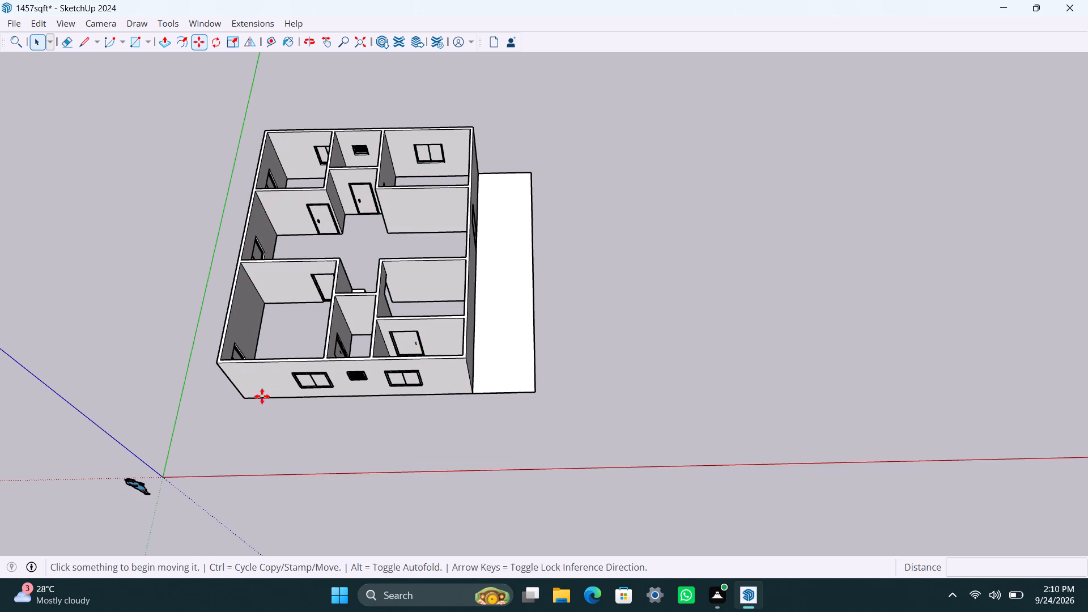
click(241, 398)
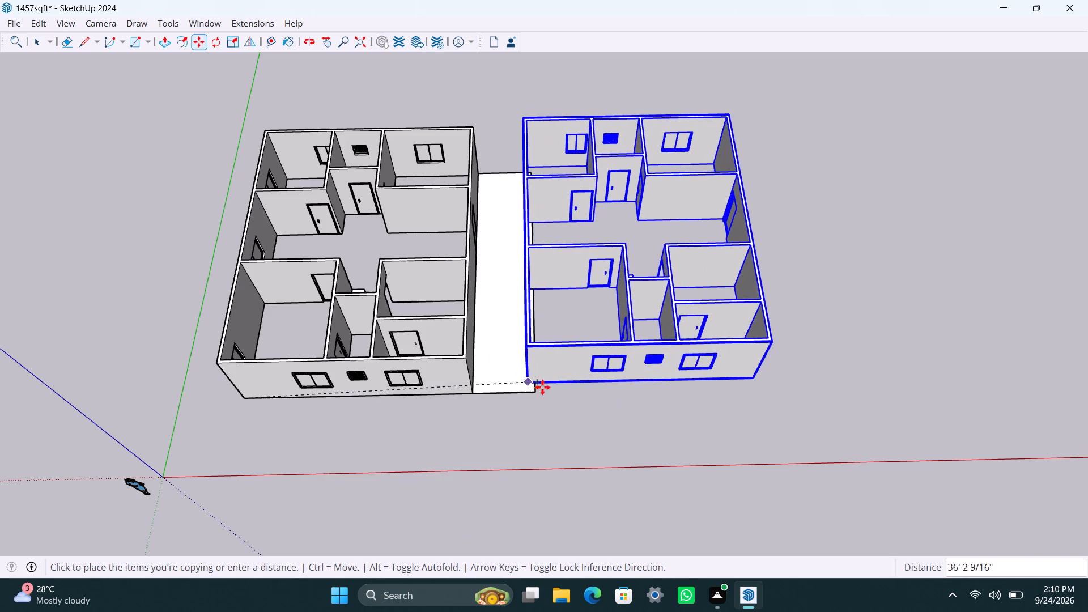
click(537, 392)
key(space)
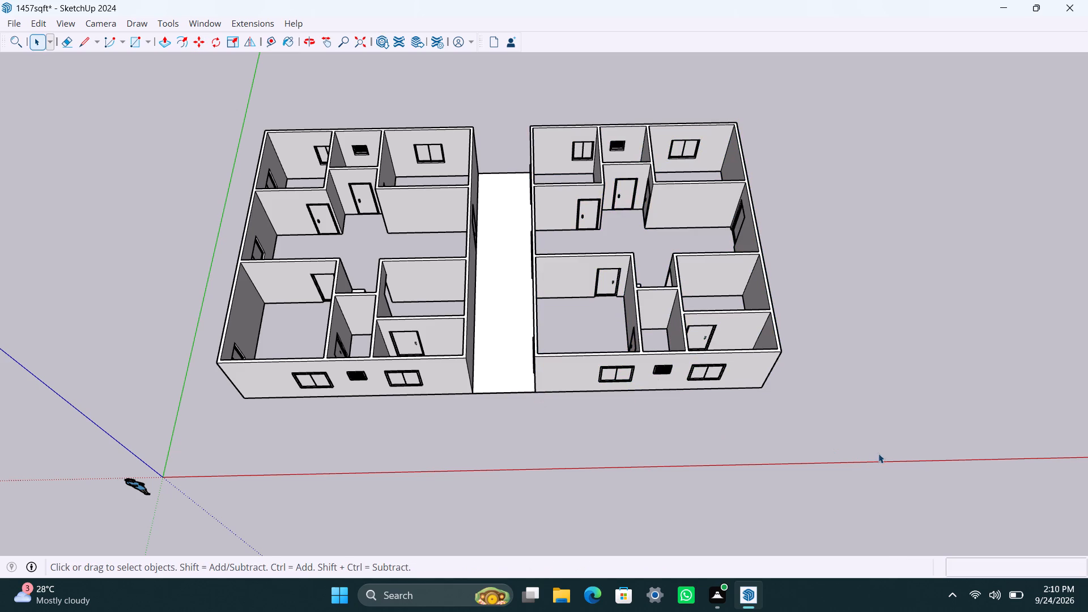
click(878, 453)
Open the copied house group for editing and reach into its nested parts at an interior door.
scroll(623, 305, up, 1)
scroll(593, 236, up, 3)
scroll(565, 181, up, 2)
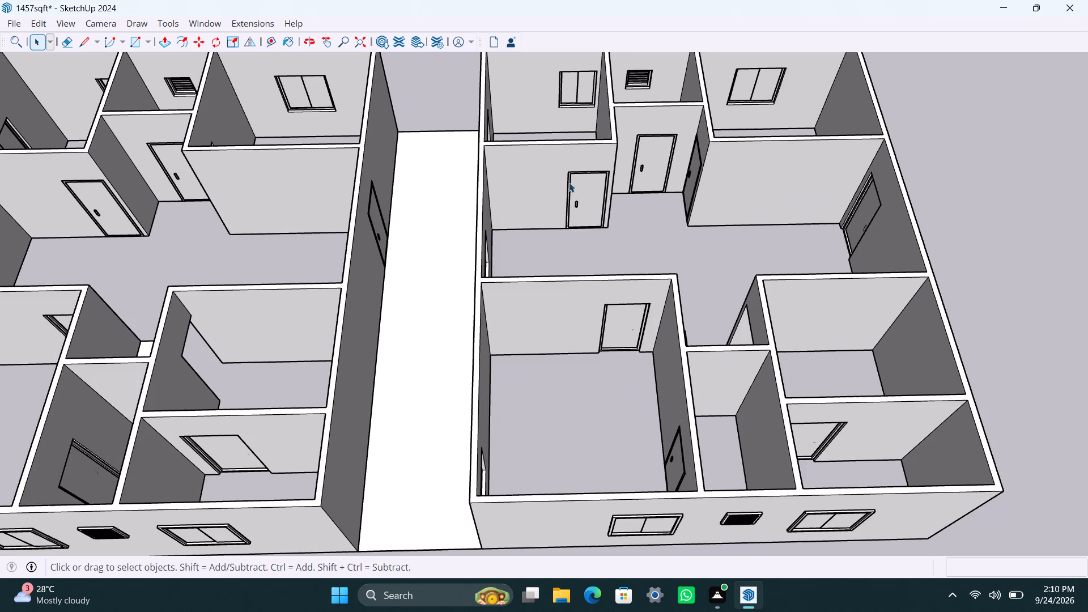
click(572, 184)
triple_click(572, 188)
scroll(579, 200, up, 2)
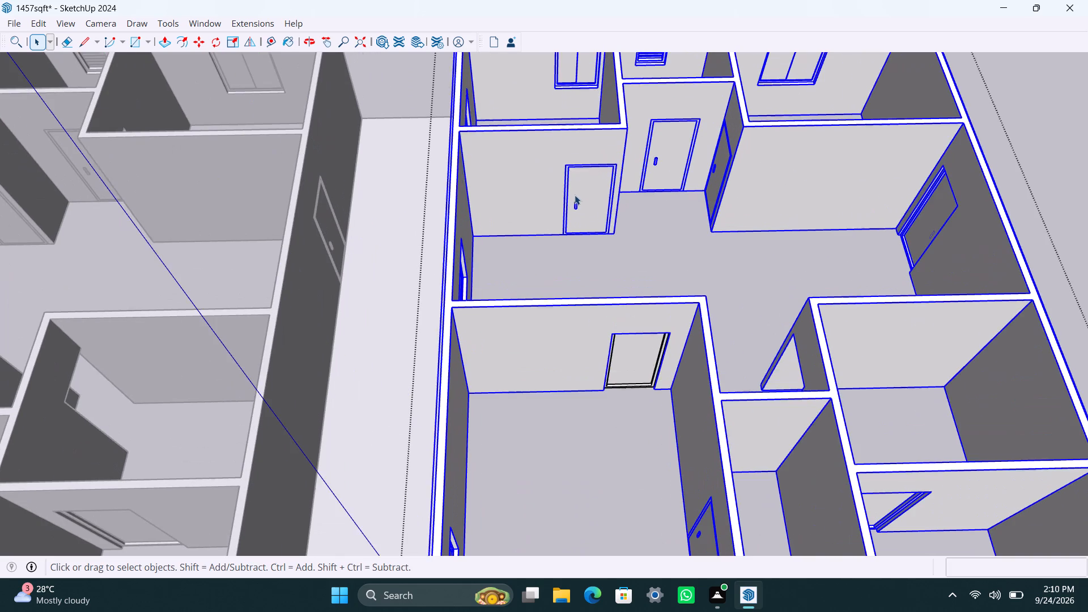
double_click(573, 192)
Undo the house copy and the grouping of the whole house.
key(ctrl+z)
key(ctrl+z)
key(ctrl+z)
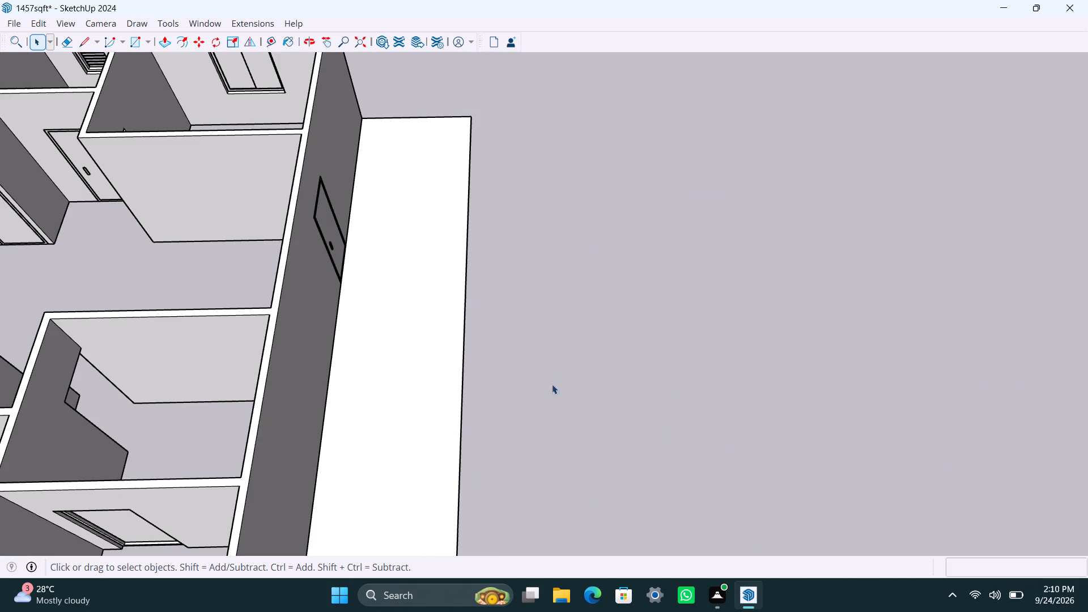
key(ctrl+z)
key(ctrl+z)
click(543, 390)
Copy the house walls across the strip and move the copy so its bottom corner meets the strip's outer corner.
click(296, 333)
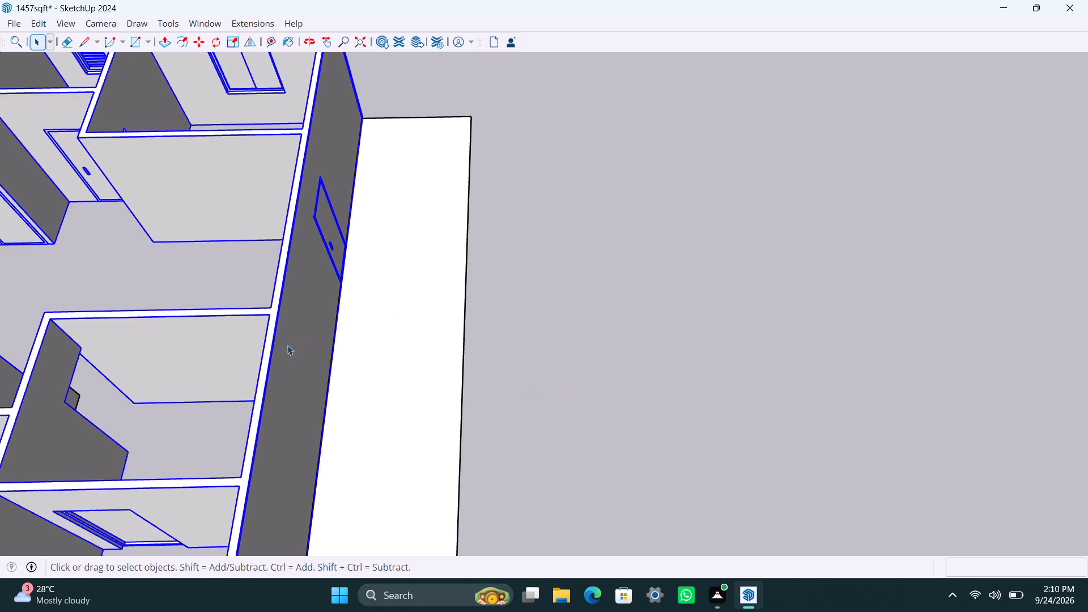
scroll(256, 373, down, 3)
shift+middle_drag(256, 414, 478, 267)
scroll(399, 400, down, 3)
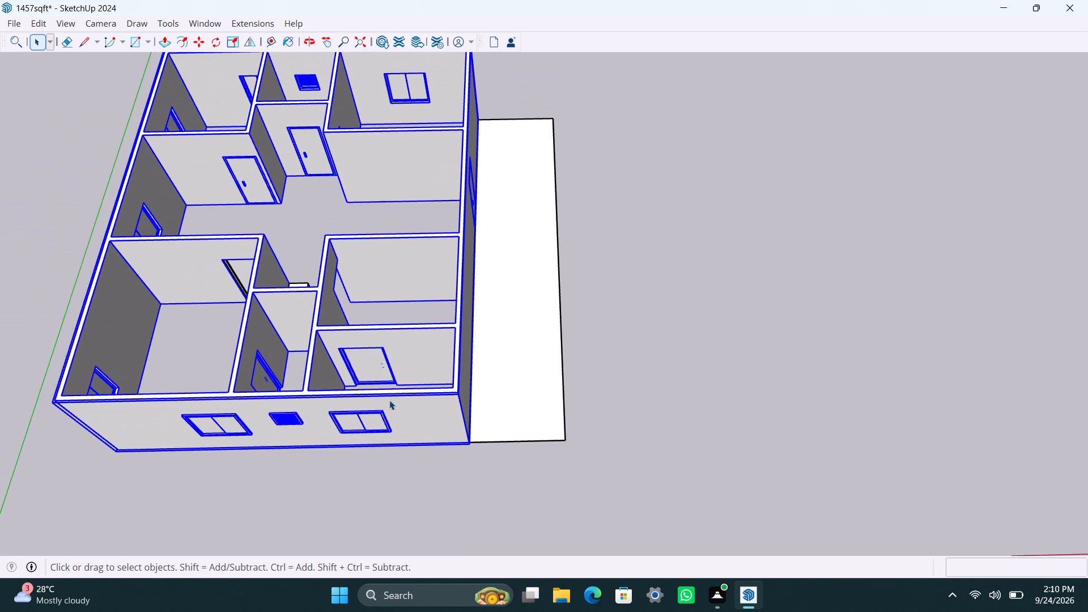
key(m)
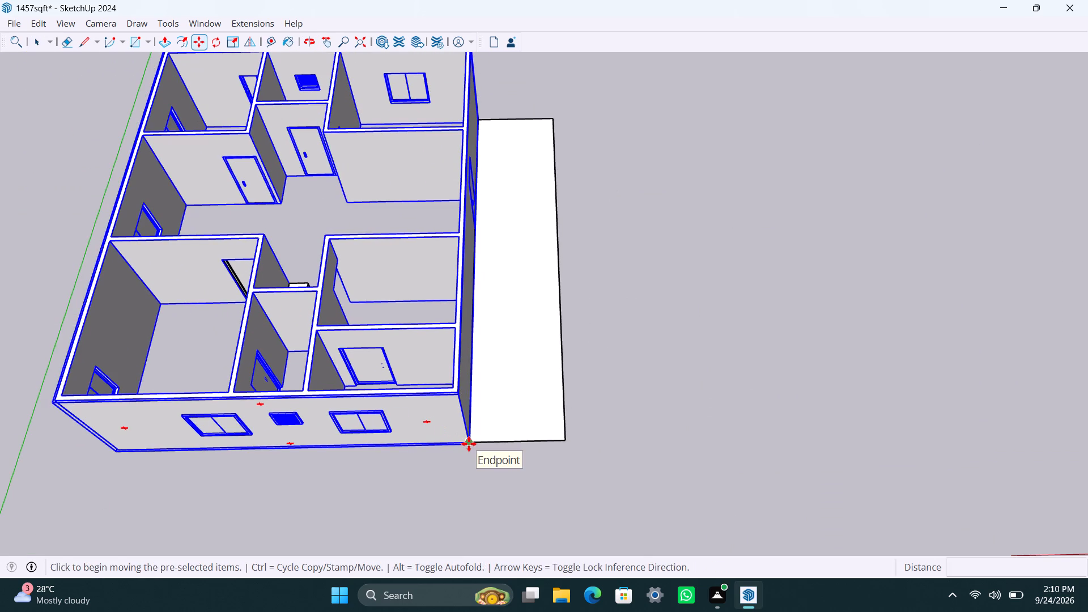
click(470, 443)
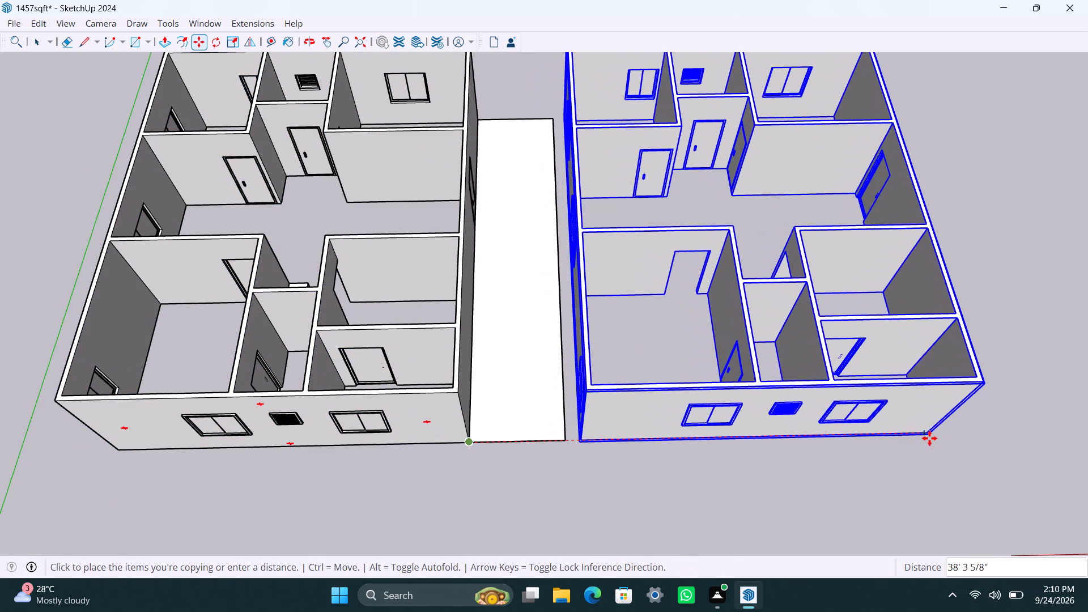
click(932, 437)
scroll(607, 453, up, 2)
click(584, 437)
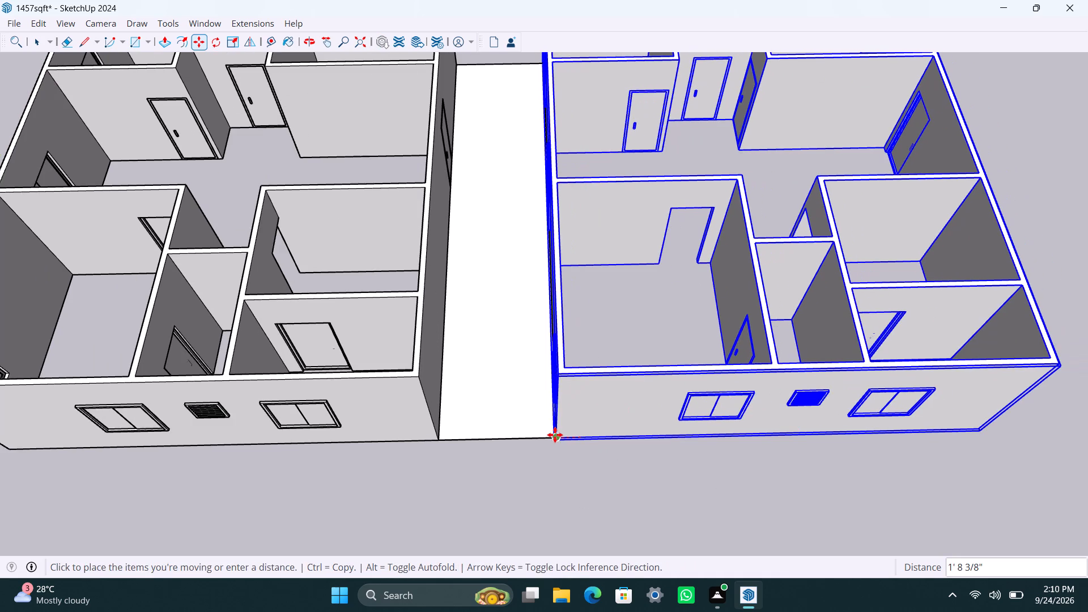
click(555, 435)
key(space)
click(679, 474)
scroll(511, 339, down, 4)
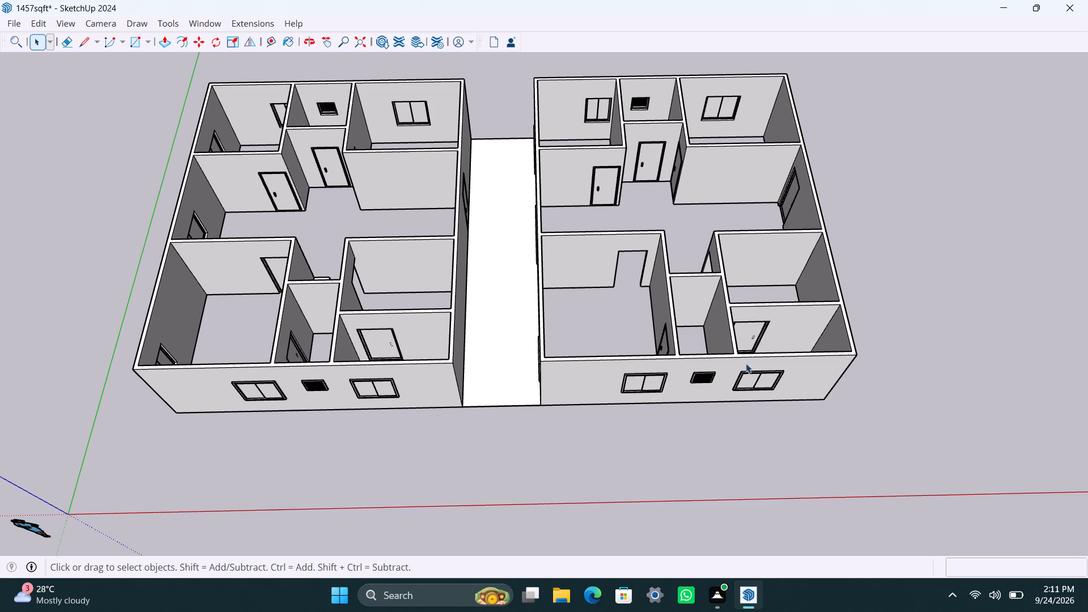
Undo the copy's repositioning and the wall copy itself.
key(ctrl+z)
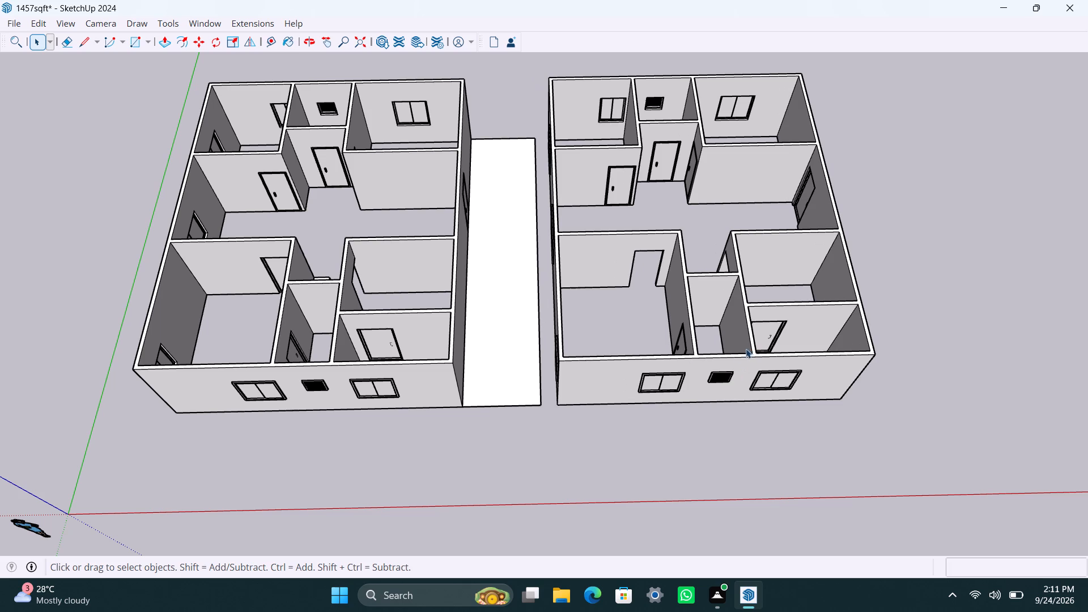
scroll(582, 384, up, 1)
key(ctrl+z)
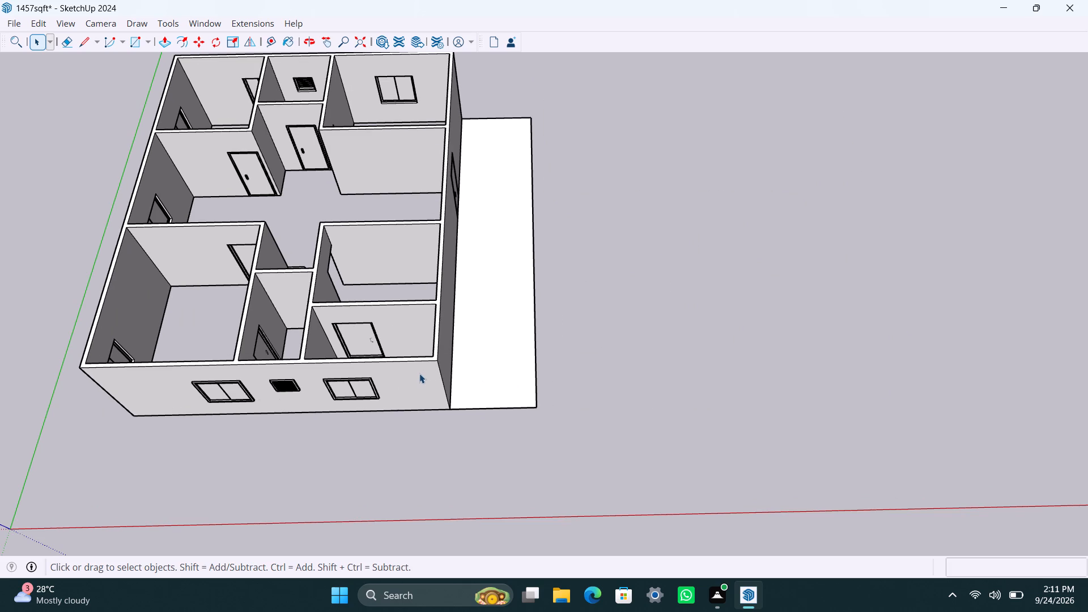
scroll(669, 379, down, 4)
Save the house model.
key(ctrl+s)
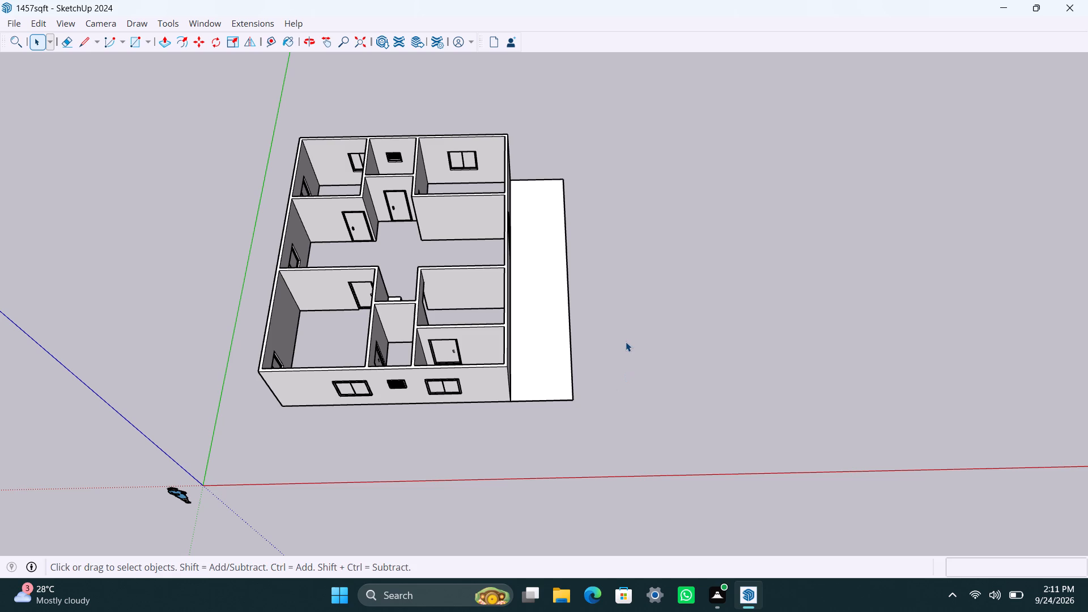
Draw 29' lines outward from both outer corners of the strip and join their ends to close a face.
key(l)
click(563, 182)
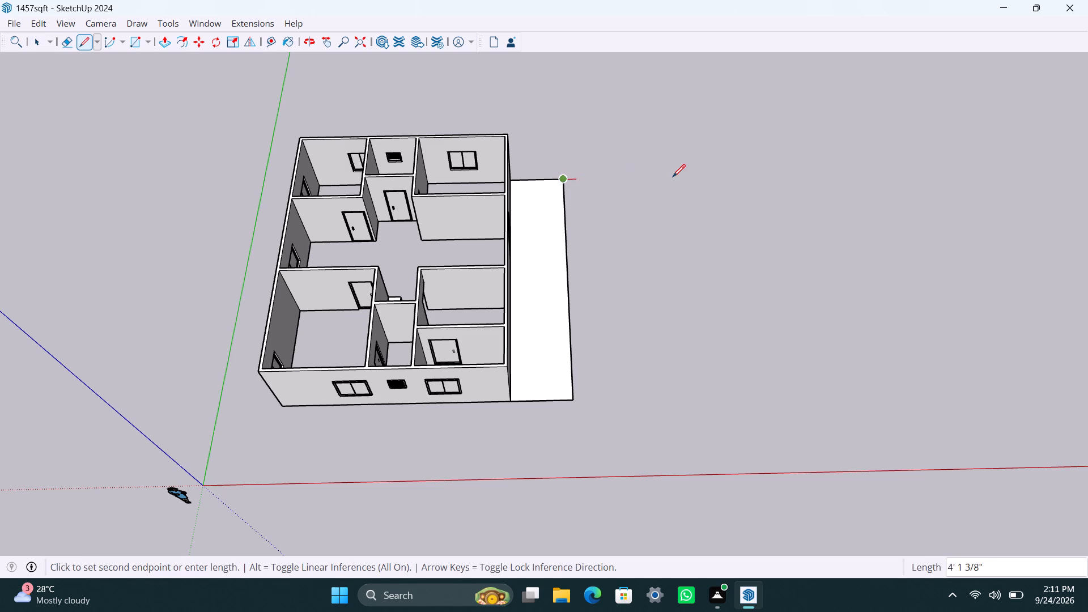
text(29')
key(Return)
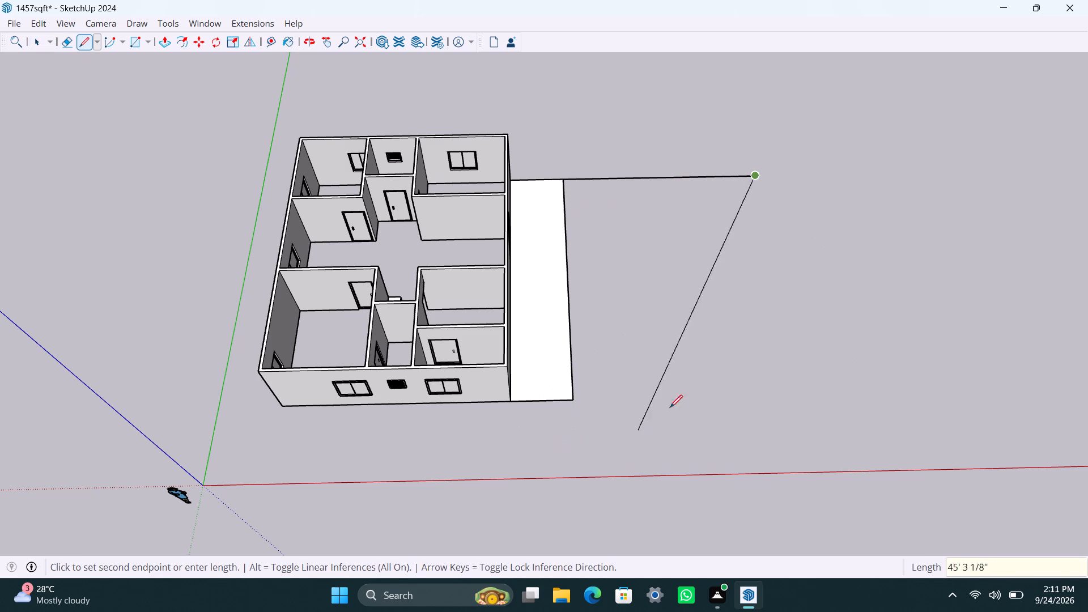
key(space)
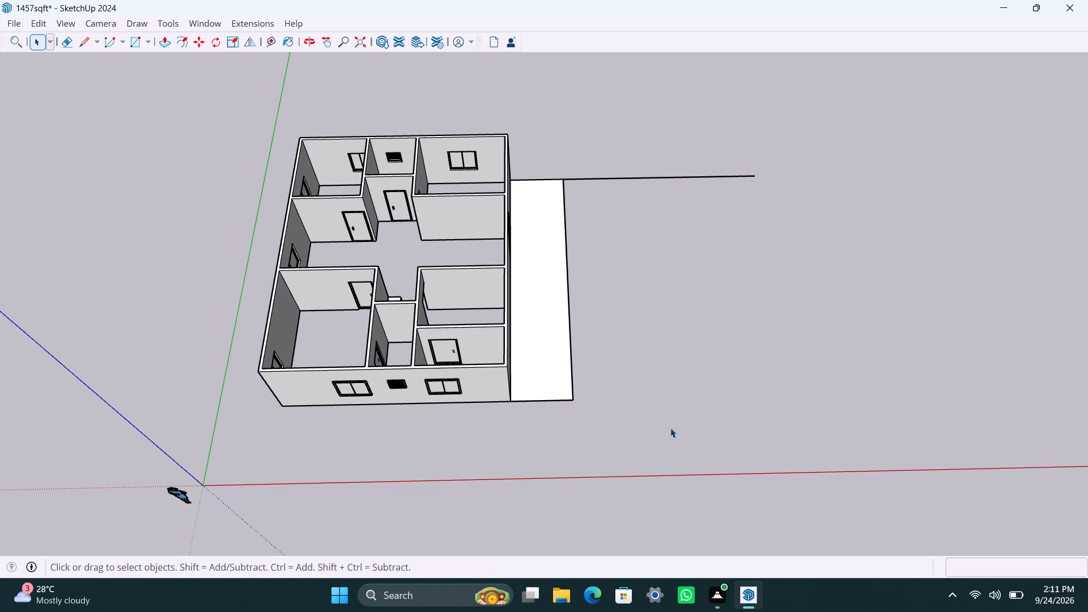
key(l)
click(577, 402)
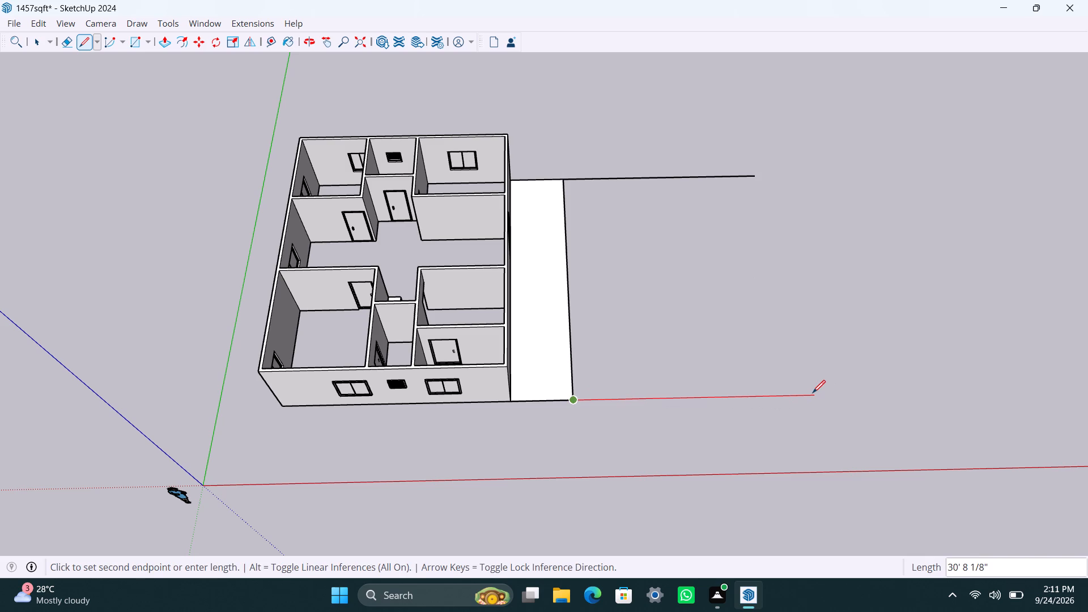
text(29')
key(Return)
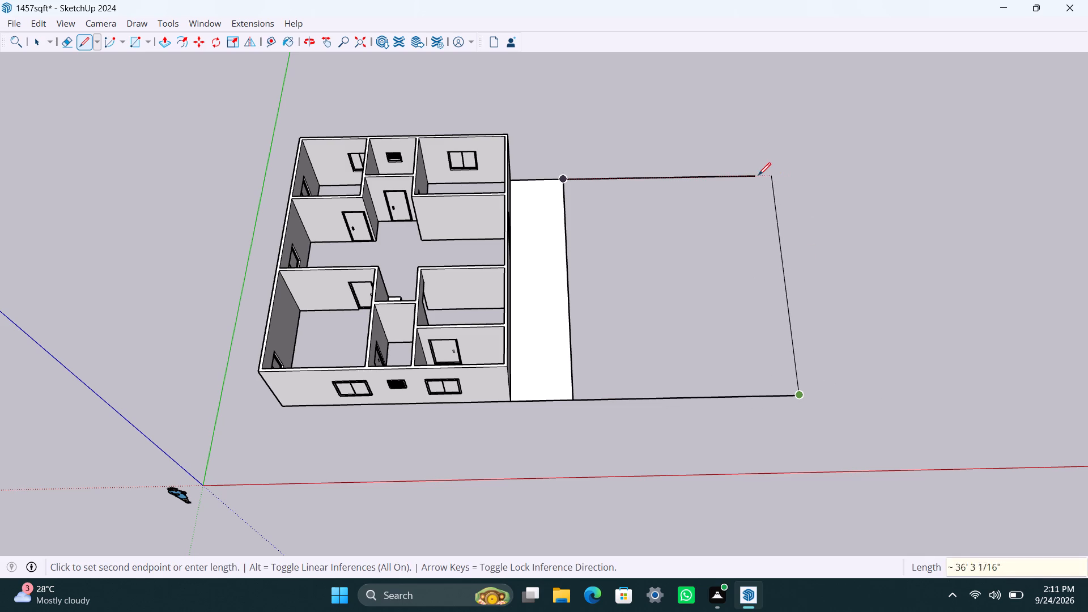
click(758, 175)
key(space)
Group the new 29' deep face with its bounding edges.
double_click(681, 330)
right_click(678, 329)
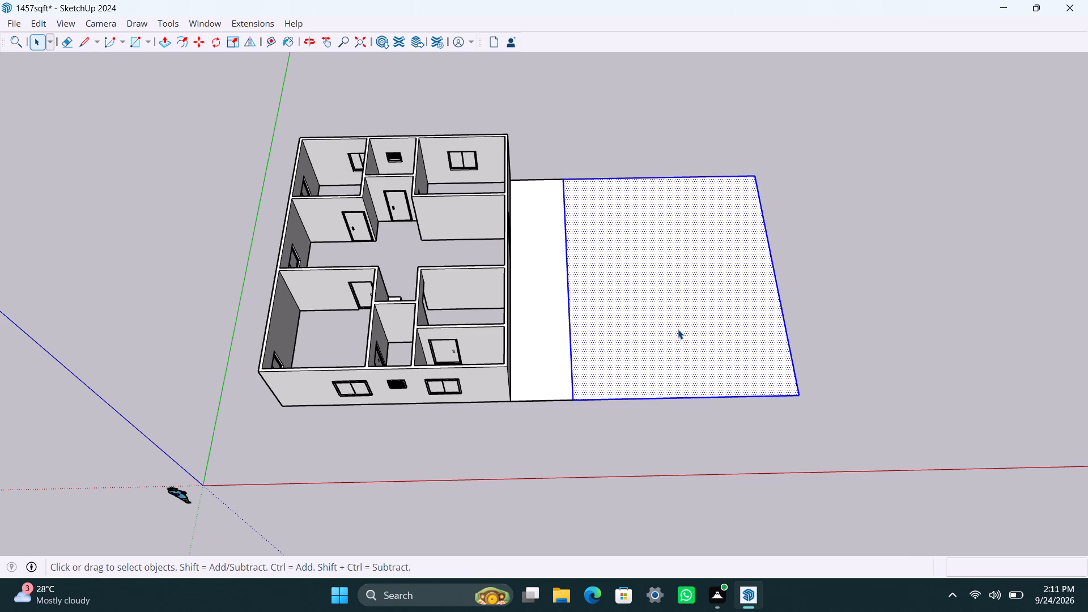
click(751, 136)
Inside the 29' deep face's group, offset the face's outline inward by 4.5" to mark the wall thickness.
double_click(637, 255)
click(632, 250)
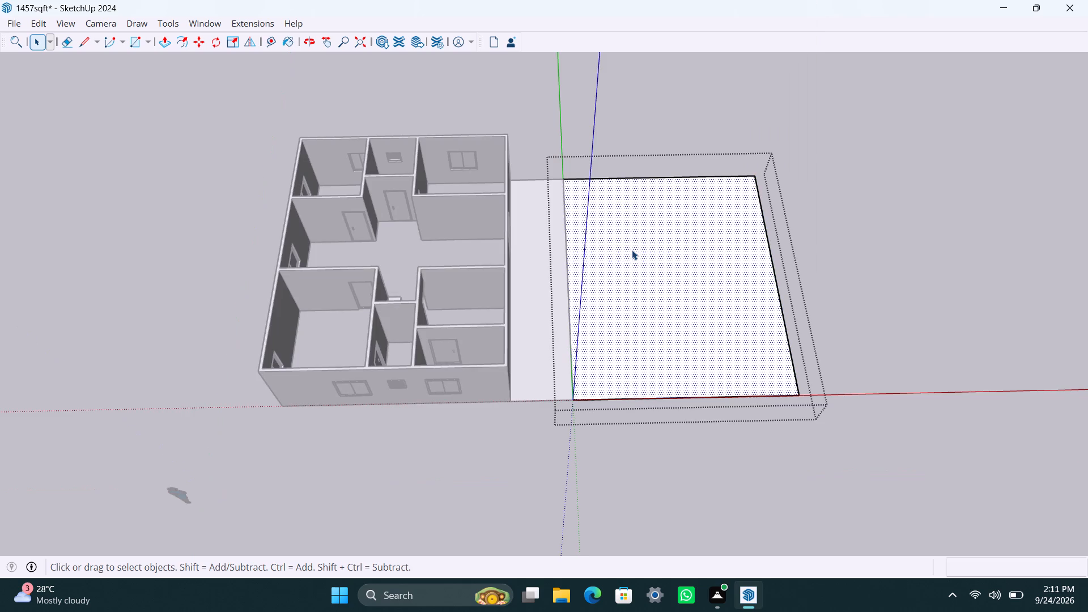
key(f)
click(586, 234)
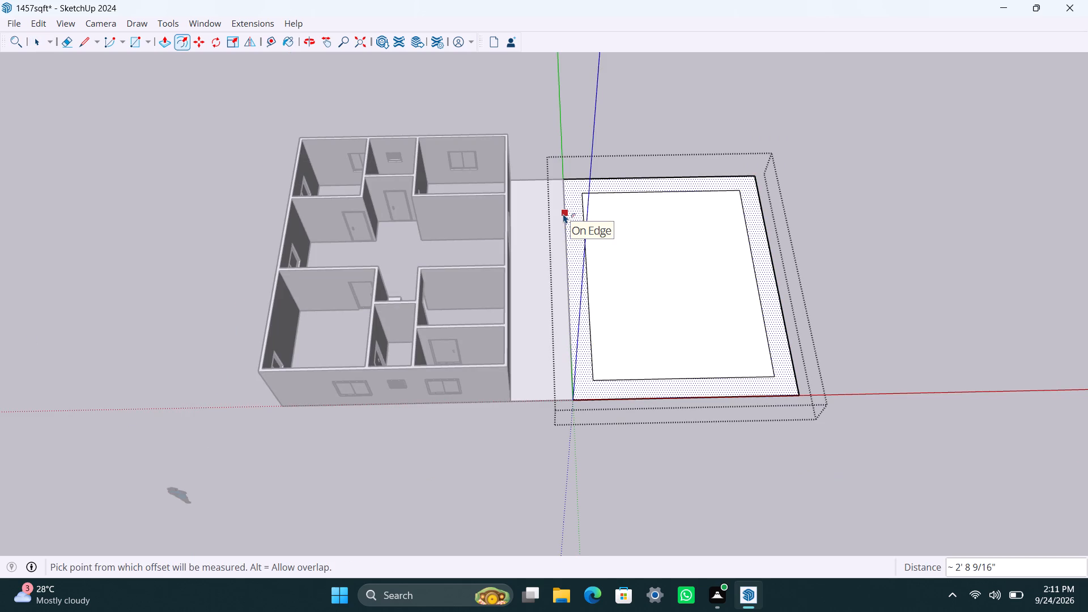
text(4.5")
key(Return)
key(space)
Push/Pull the narrow 4.5" border face up 10' to raise the second unit's outer walls, and leave the group.
scroll(578, 383, up, 1)
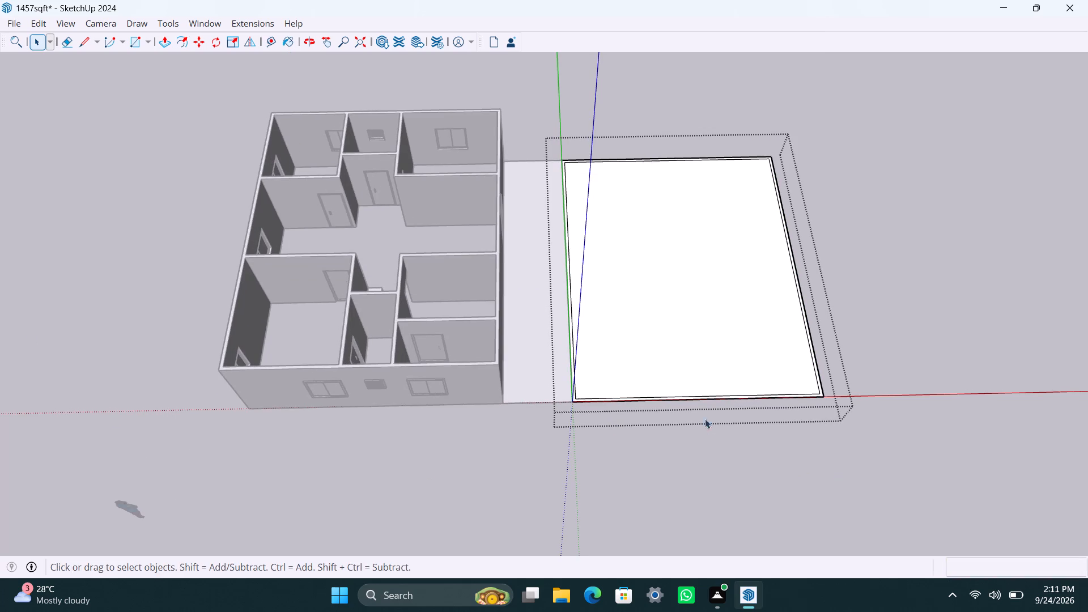
click(710, 499)
scroll(586, 386, up, 9)
double_click(572, 387)
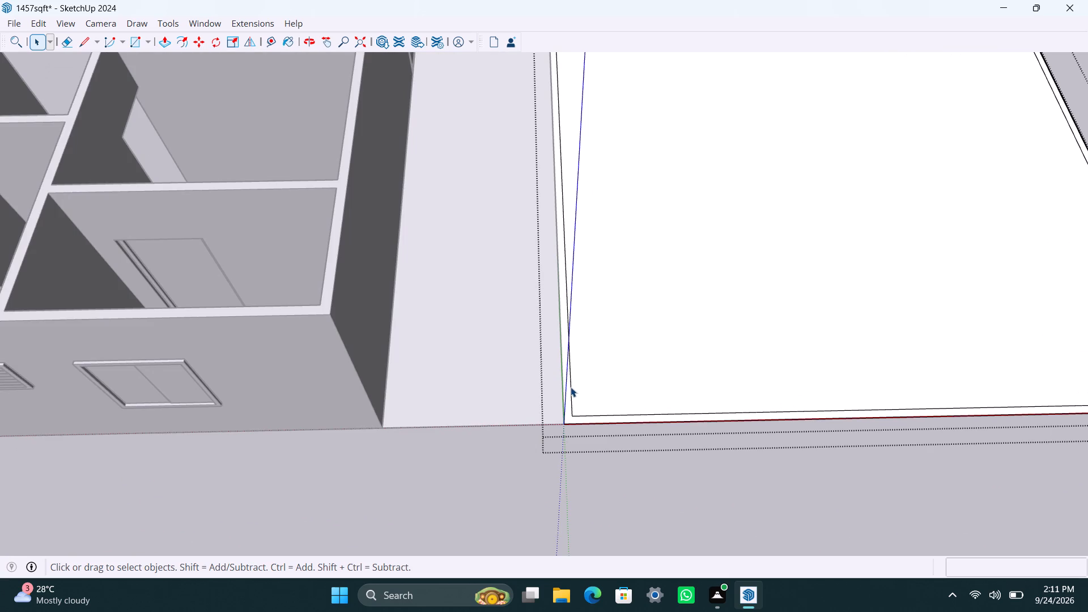
click(567, 410)
key(p)
drag(567, 414, 568, 399)
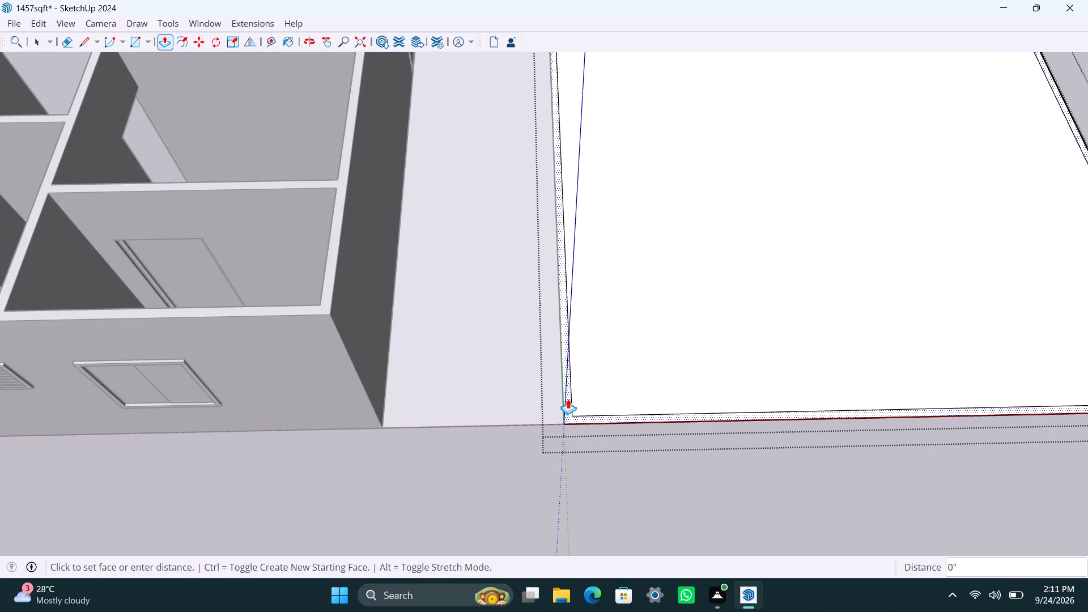
drag(568, 399, 571, 380)
text(10')
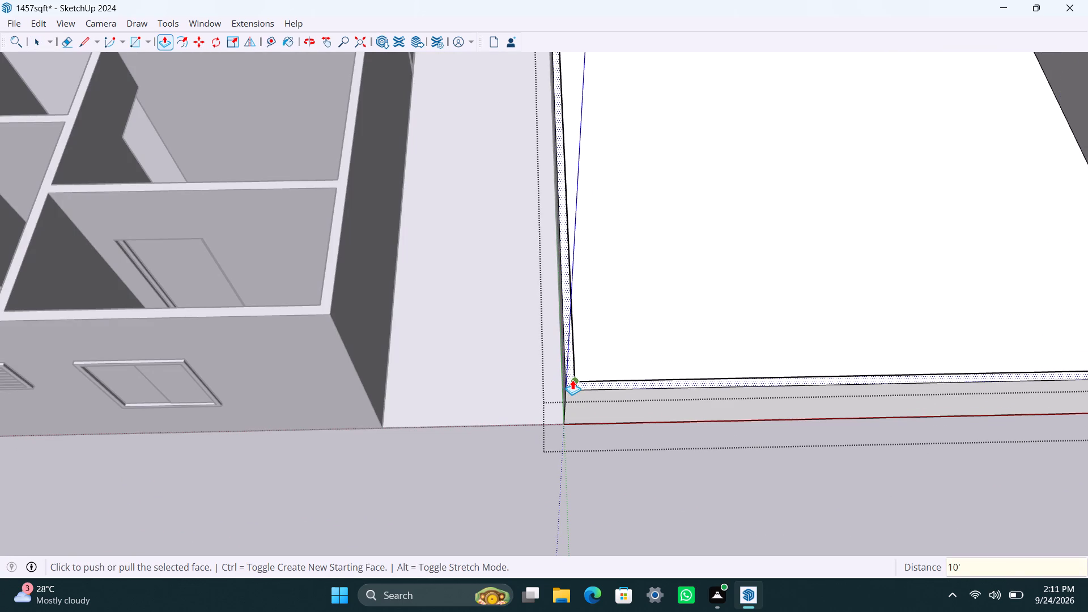
key(Return)
key(space)
click(739, 506)
Save the house model.
scroll(664, 417, down, 12)
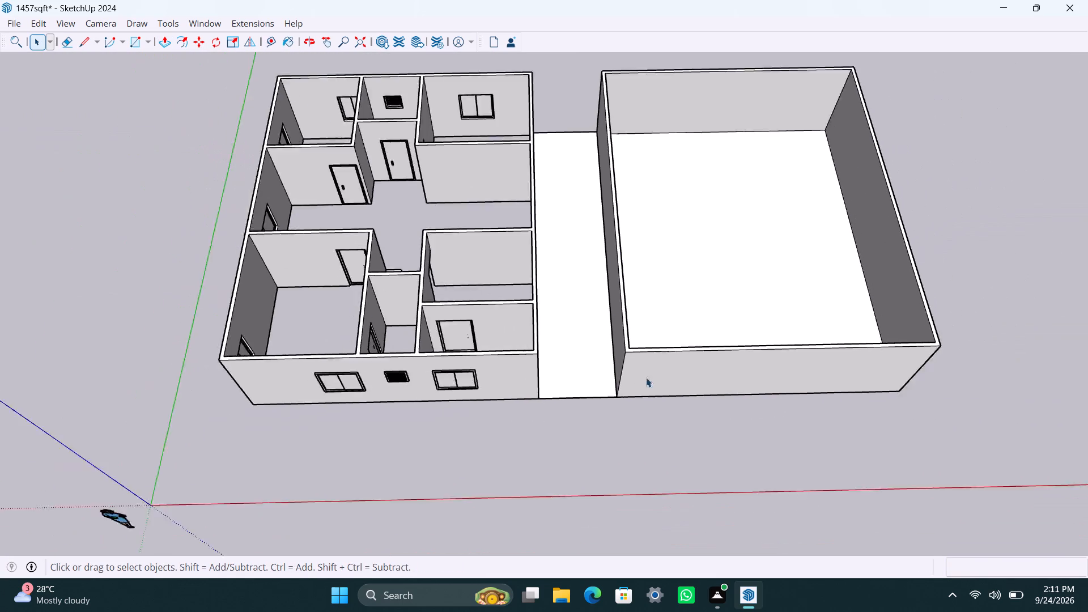
scroll(652, 399, down, 2)
shift+middle_drag(634, 398, 618, 350)
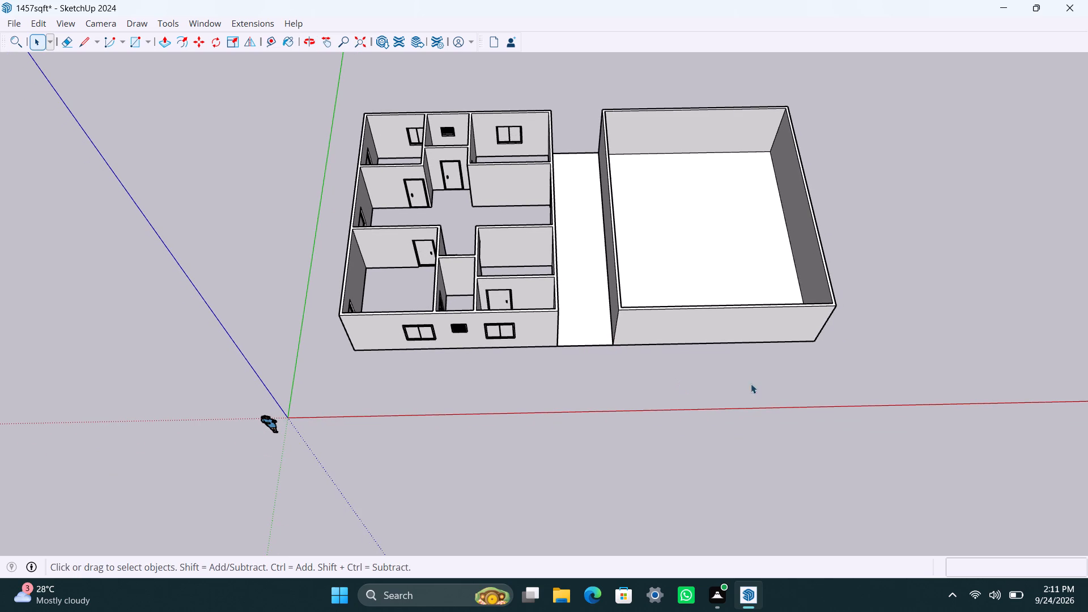
key(ctrl+s)
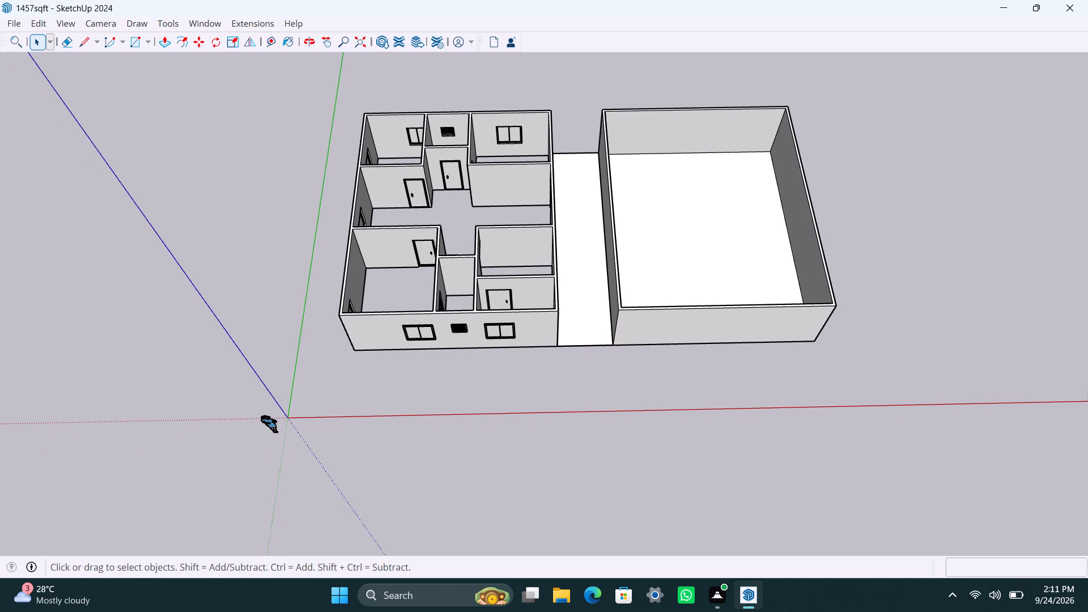
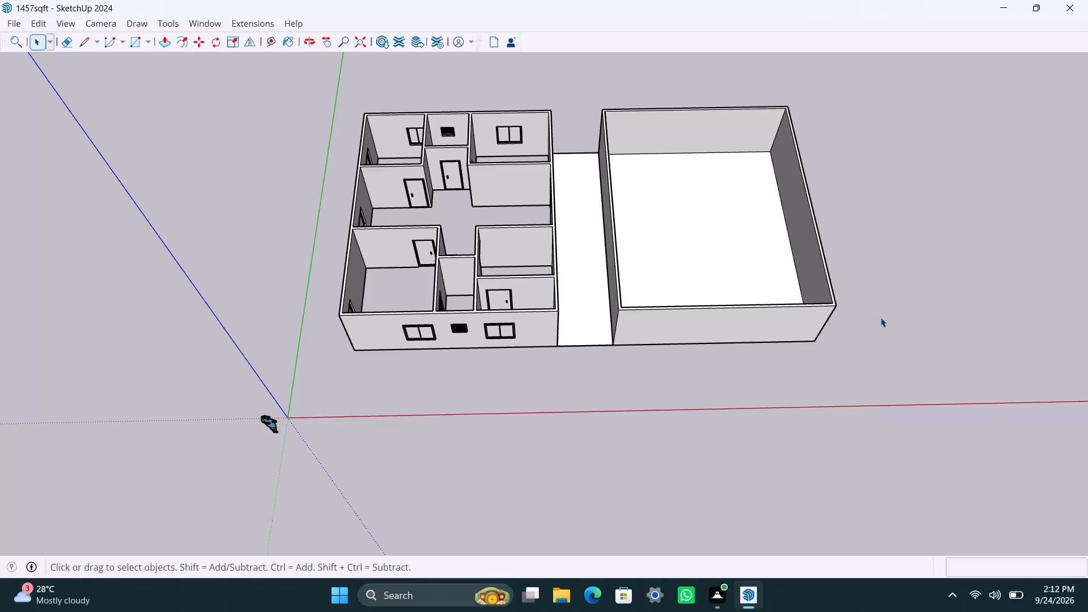
Inside the second unit's group, copy the rear corner edge nearest the house 9' along the rear wall, then 4.5" further.
click(902, 262)
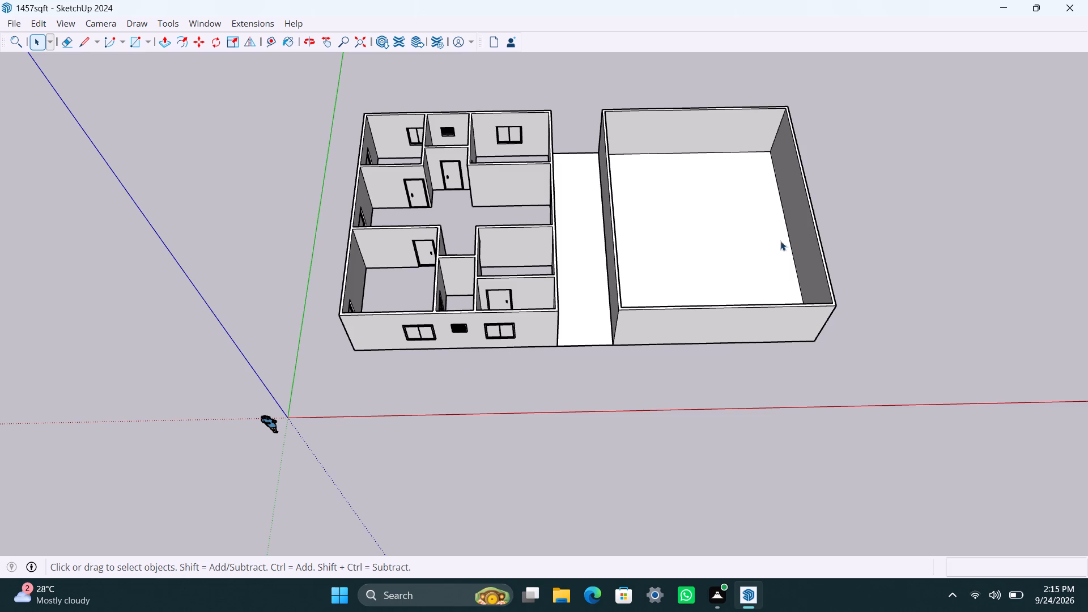
scroll(637, 221, up, 2)
middle_drag(608, 250, 524, 475)
scroll(663, 280, up, 2)
shift+middle_drag(663, 253, 662, 253)
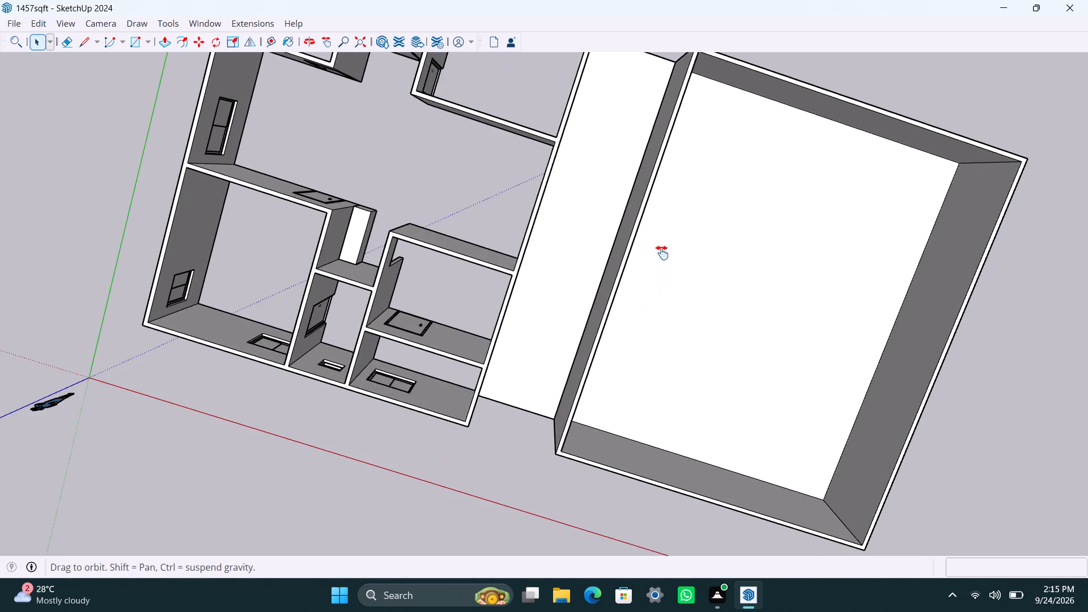
shift+middle_drag(662, 253, 450, 327)
scroll(462, 311, up, 2)
middle_drag(516, 249, 618, 114)
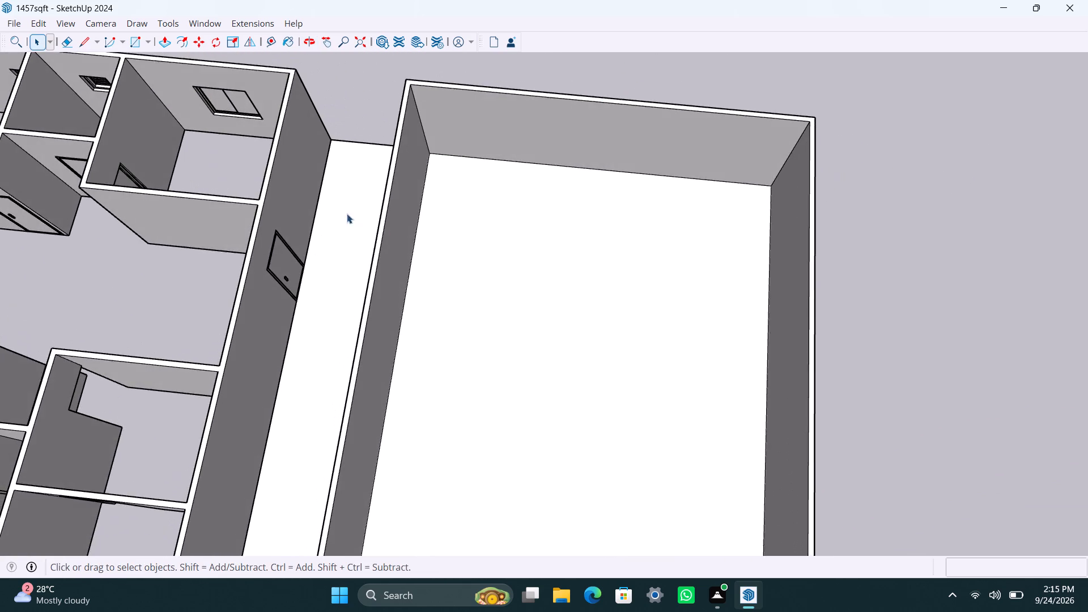
scroll(421, 168, up, 2)
scroll(437, 116, up, 1)
triple_click(434, 117)
scroll(422, 141, up, 2)
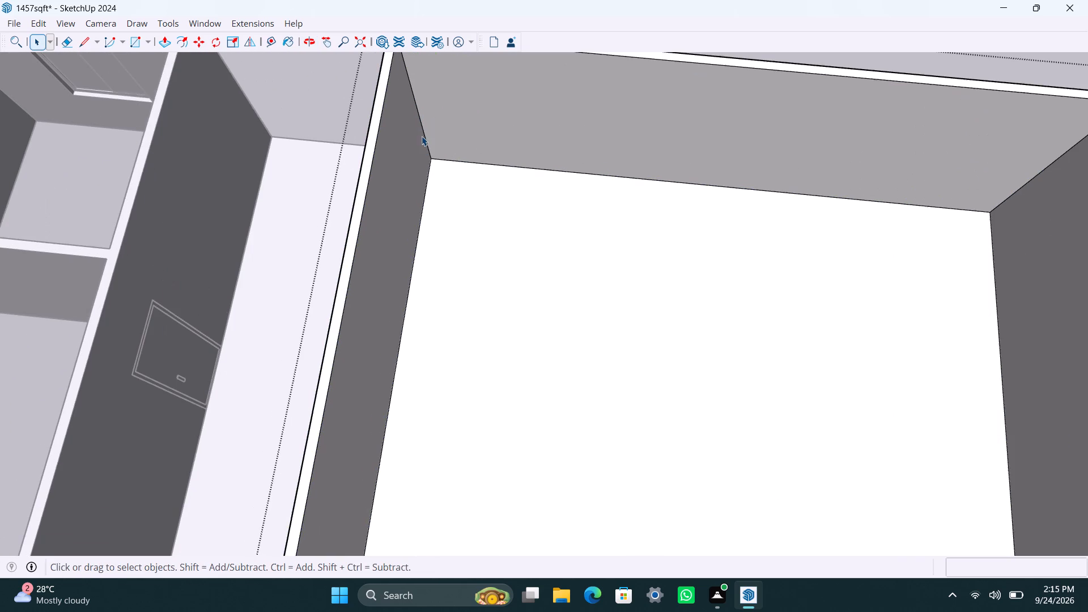
click(423, 127)
key(m)
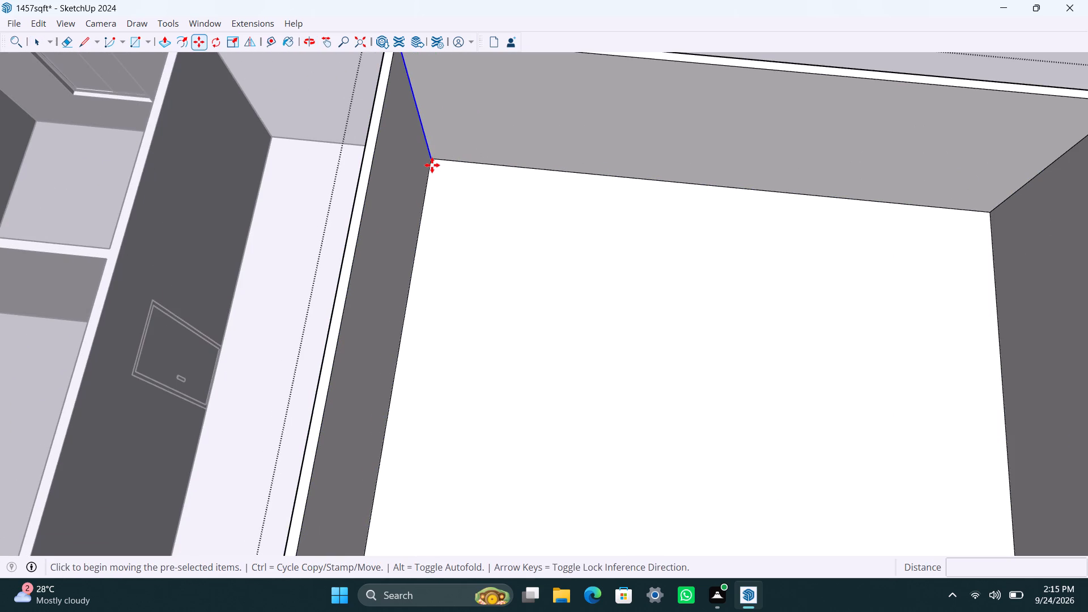
click(435, 162)
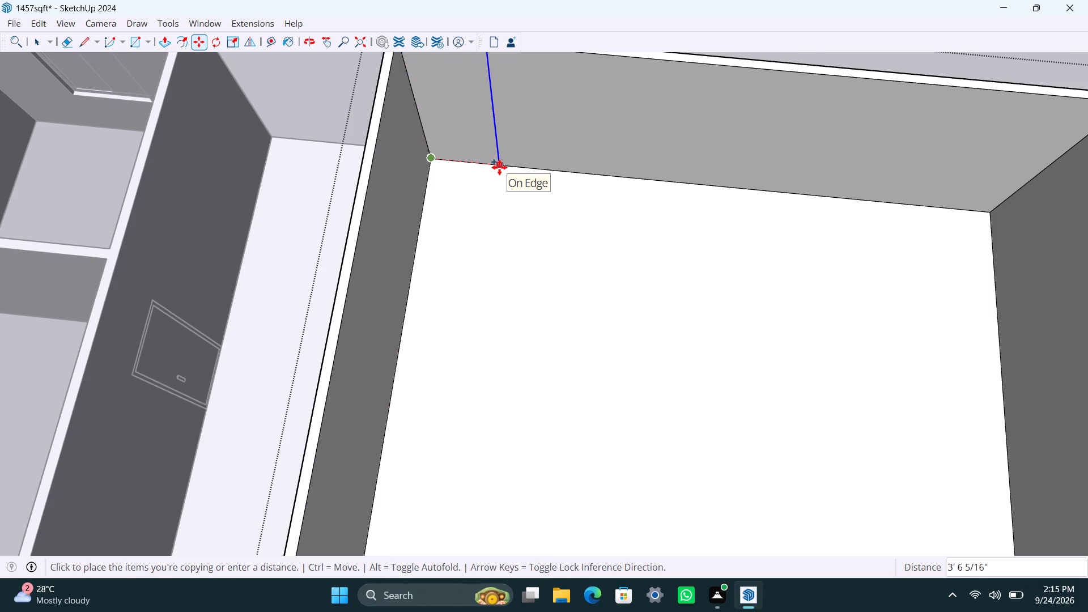
text(9')
key(Return)
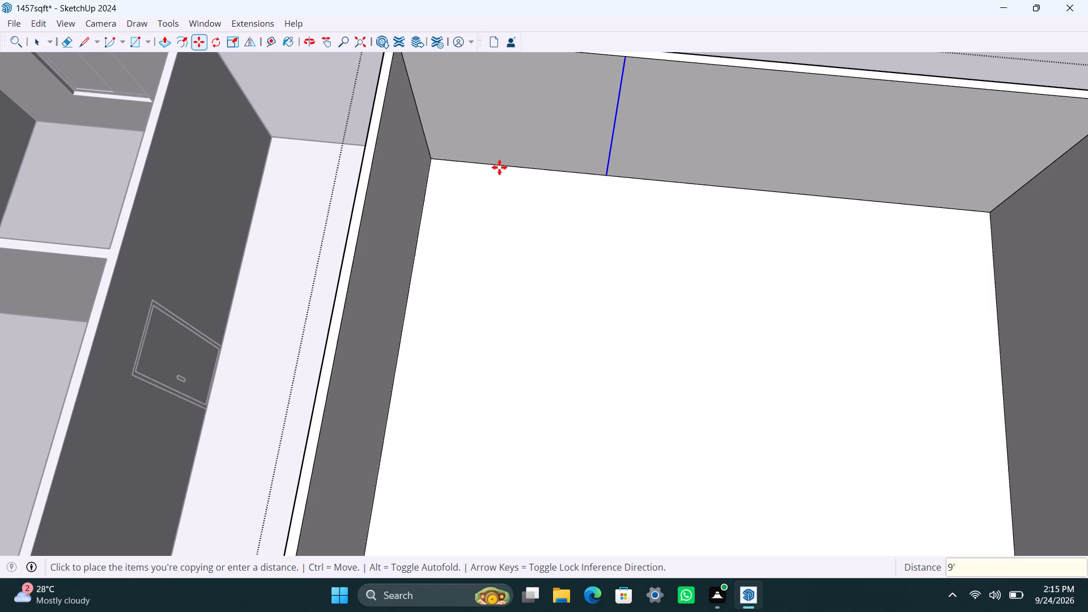
drag(610, 174, 617, 174)
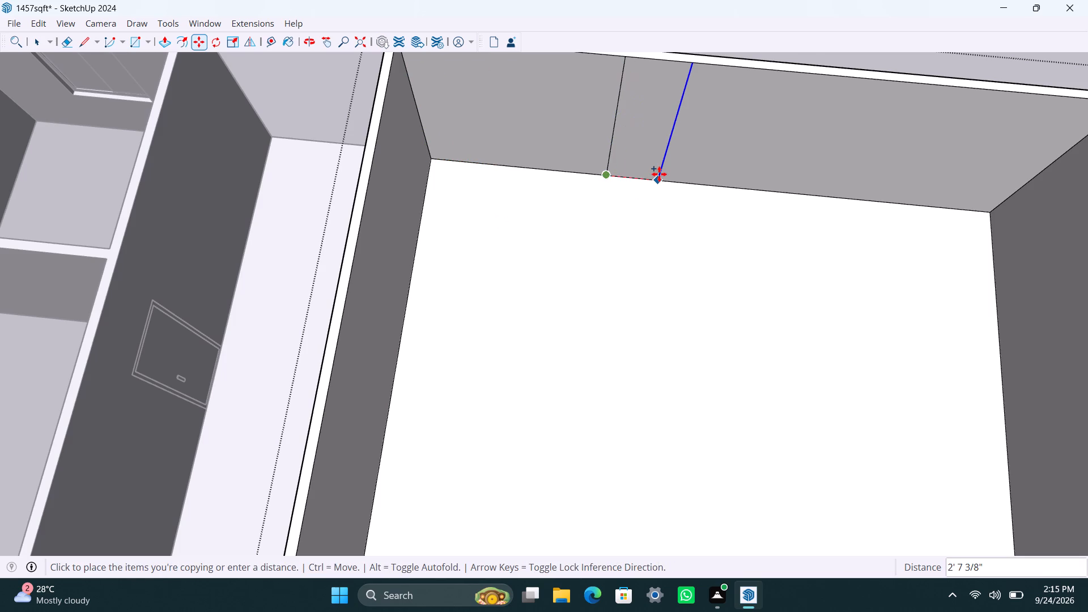
text(4.5")
key(Return)
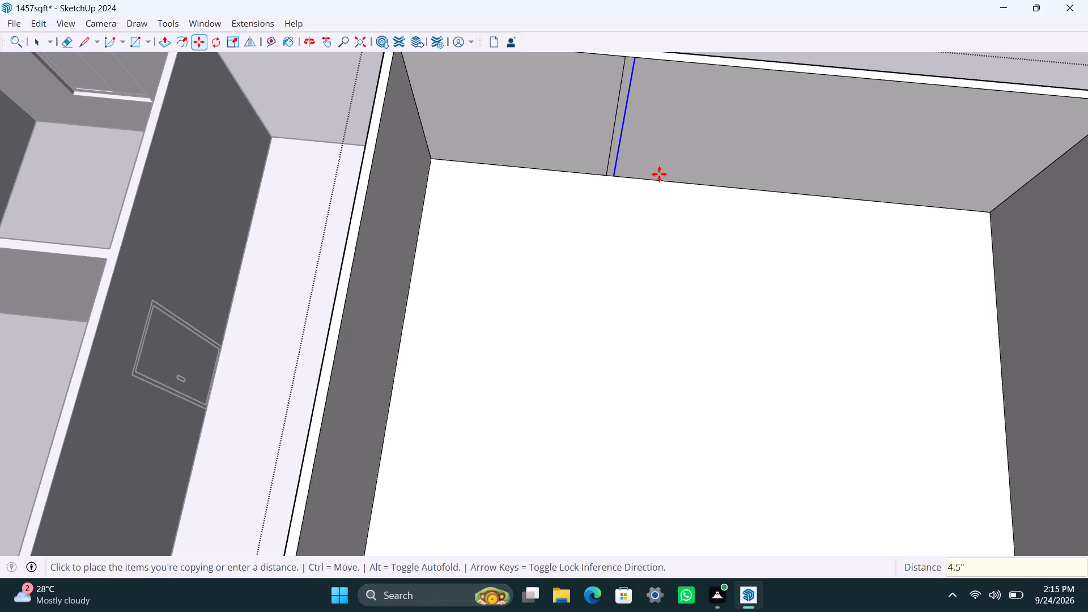
Push/Pull the 4.5" strip on the rear wall 6' into the unit to form a partition.
key(space)
scroll(613, 143, up, 2)
click(617, 136)
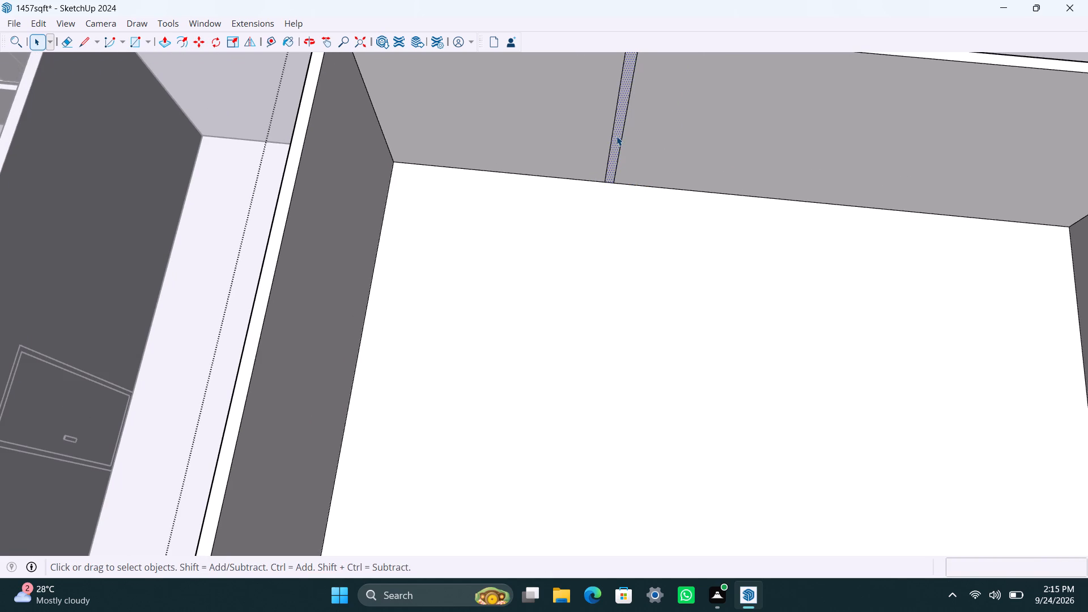
key(p)
drag(617, 136, 618, 228)
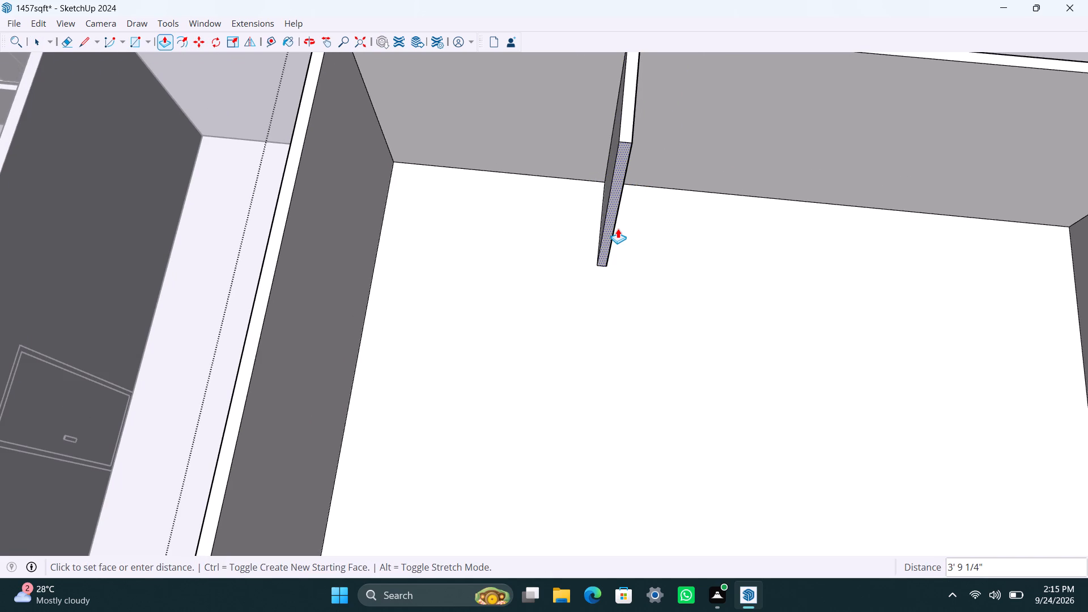
drag(618, 228, 623, 248)
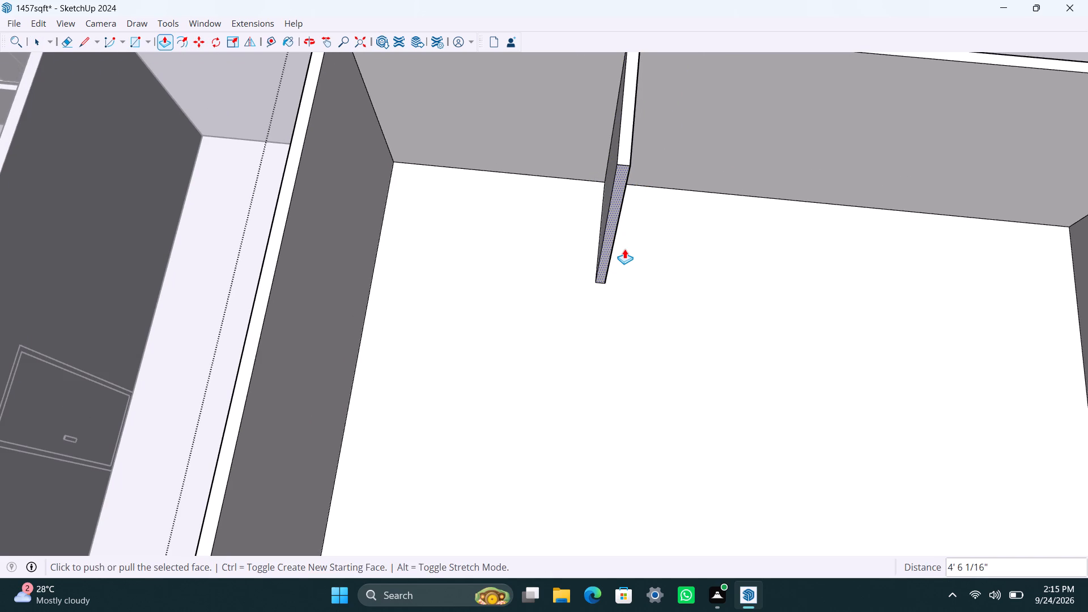
text(6')
key(Return)
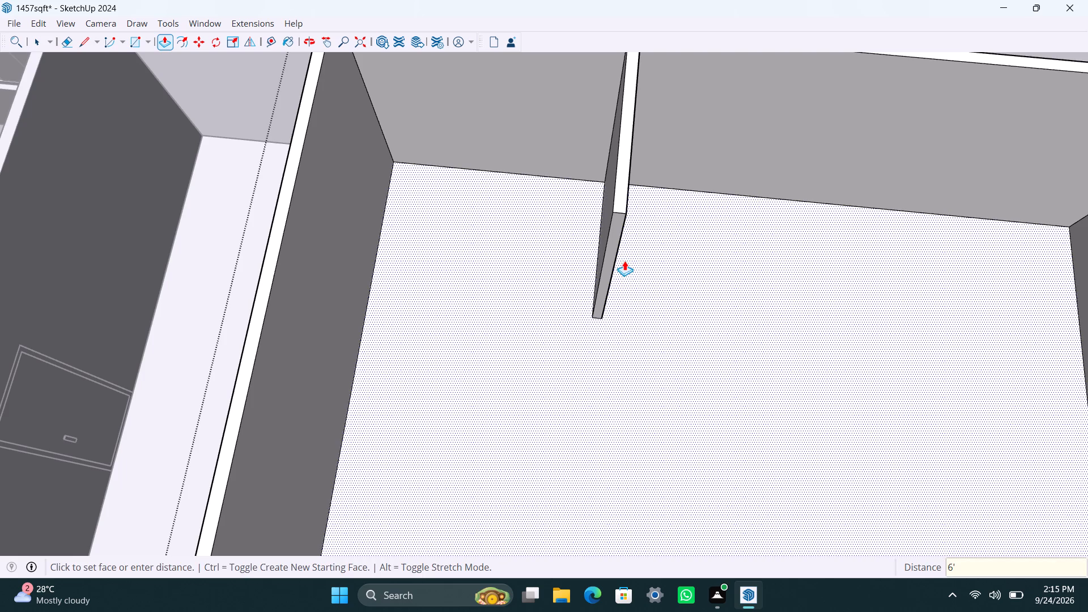
Copy the same rear corner edge 9' along the side wall facing the house, then 4.5" further.
key(space)
click(381, 121)
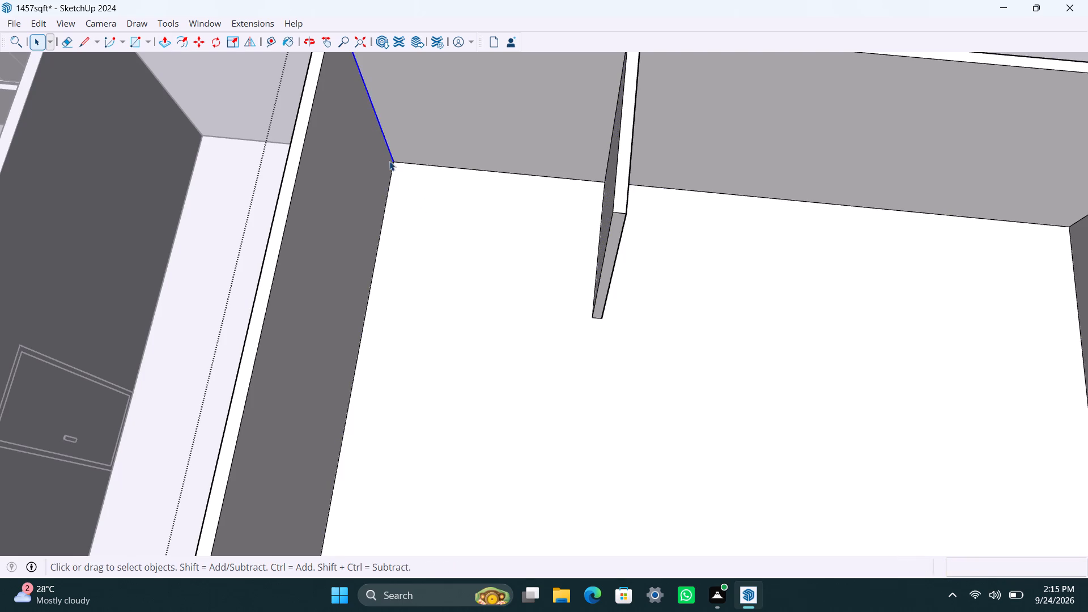
key(m)
drag(394, 162, 394, 182)
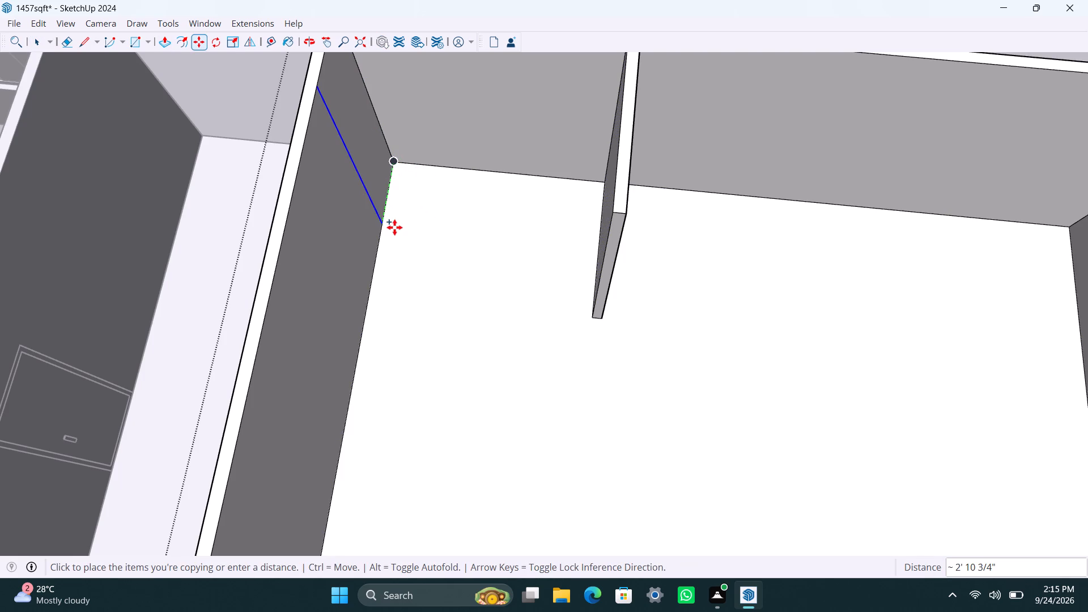
text(9')
key(Return)
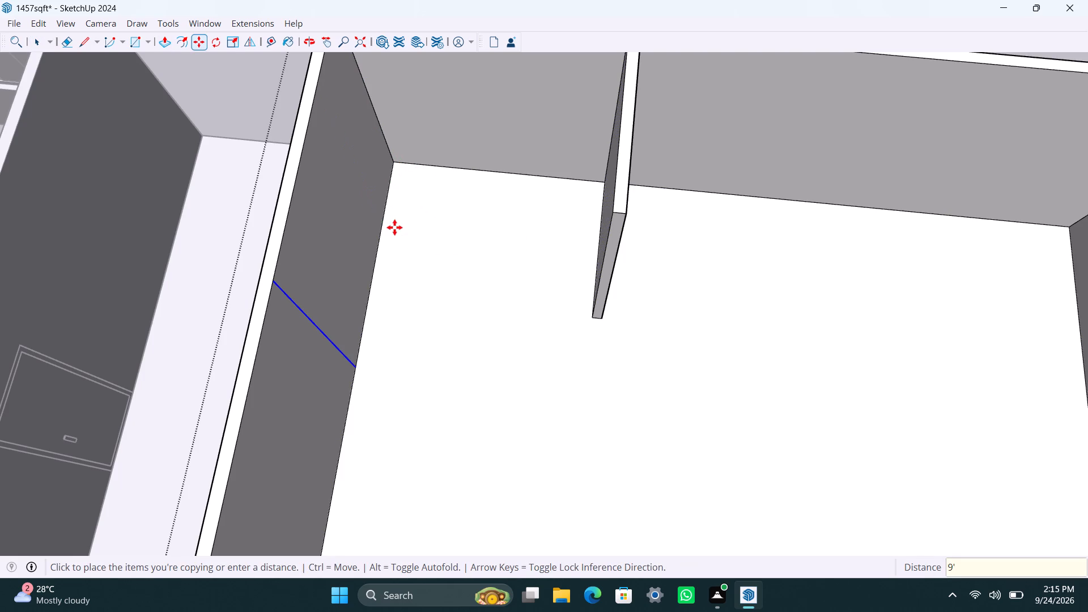
drag(358, 365, 358, 380)
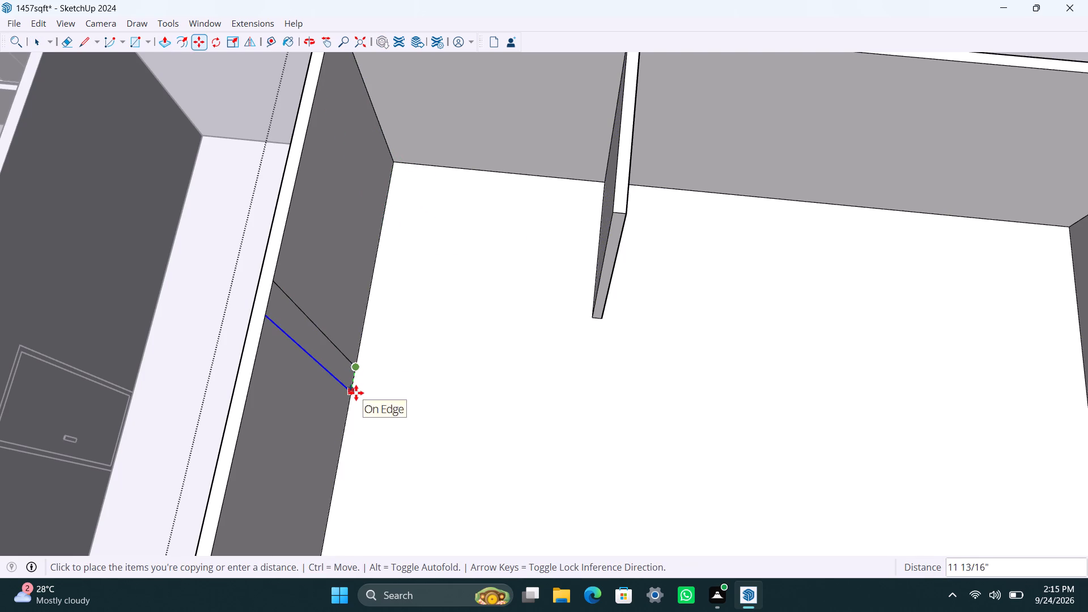
text(4.5")
key(Return)
key(space)
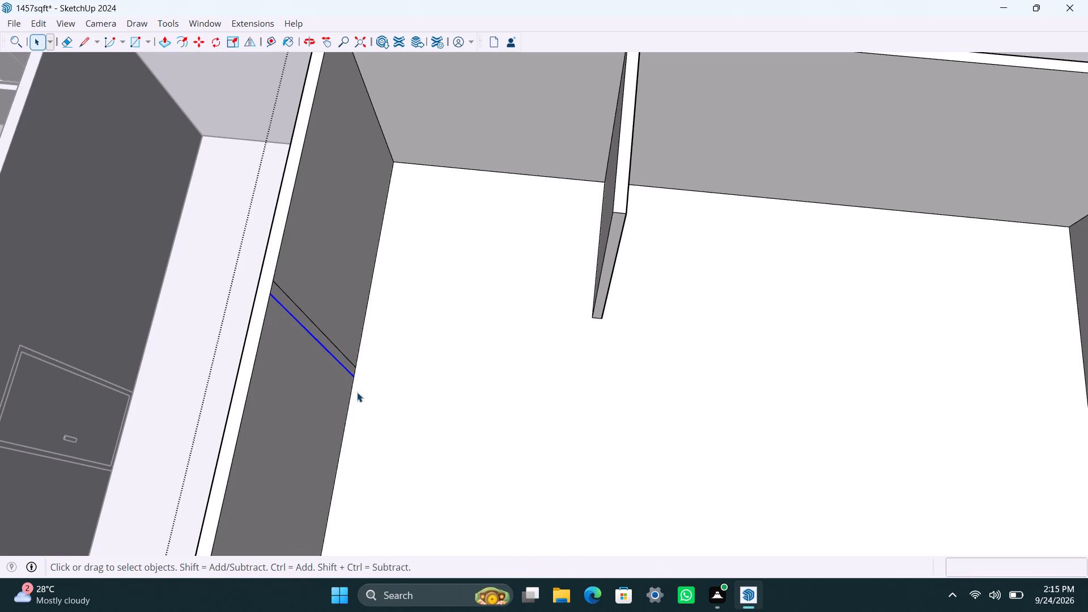
Push/Pull the 4.5" strip on the side wall out 9' 4 1/2", level with the 6' partition's outer face.
middle_drag(383, 380, 330, 389)
scroll(351, 343, up, 5)
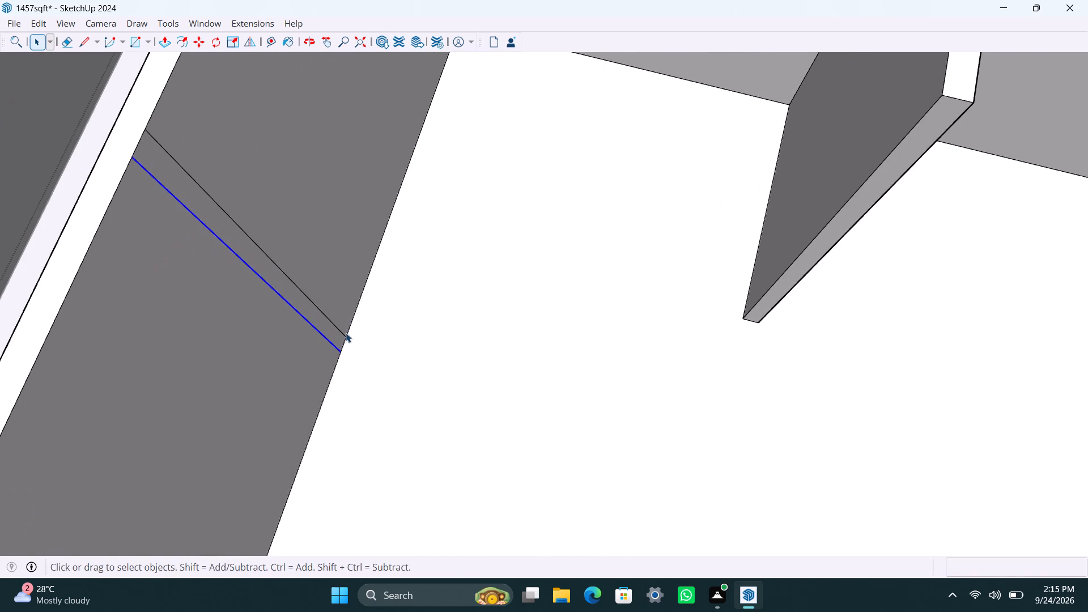
click(335, 337)
key(p)
drag(335, 337, 504, 400)
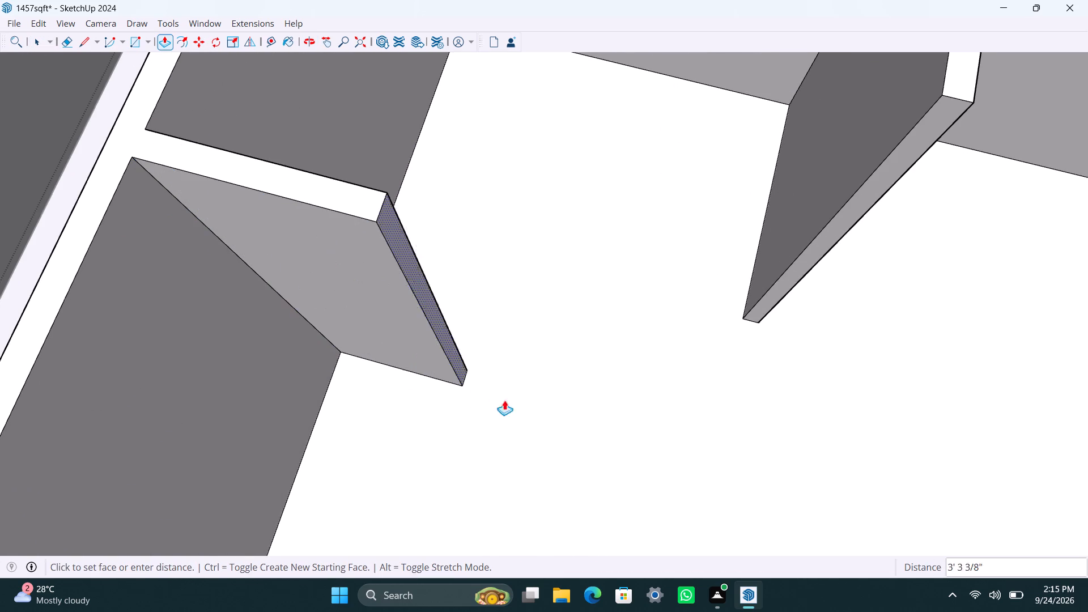
drag(504, 400, 857, 224)
key(space)
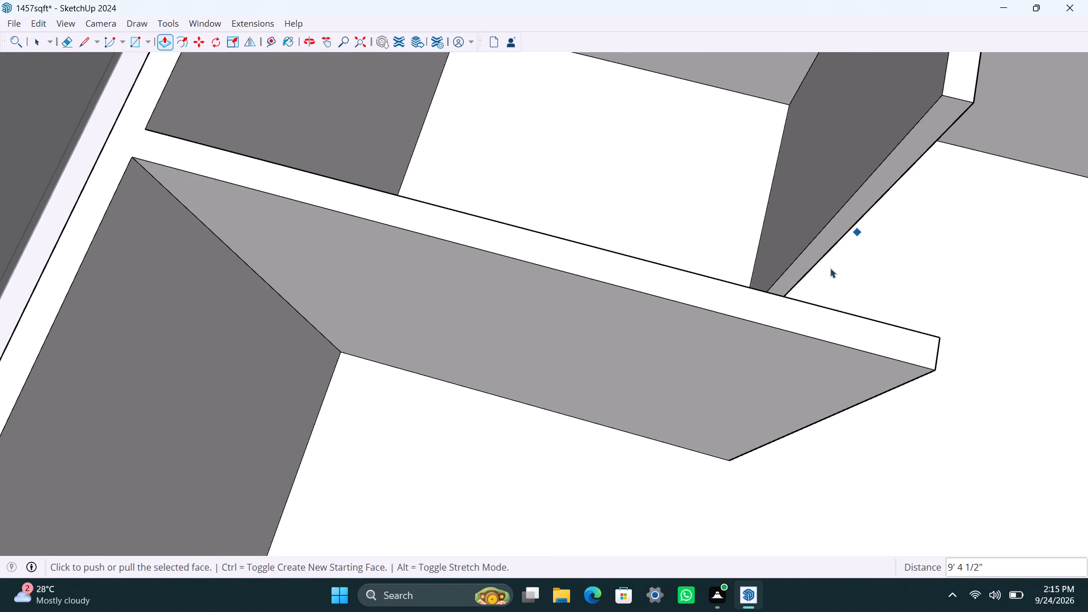
Copy the top edge of the 6' partition's free end 3' down to mark the door lintel.
scroll(777, 318, down, 11)
shift+middle_drag(784, 331, 454, 301)
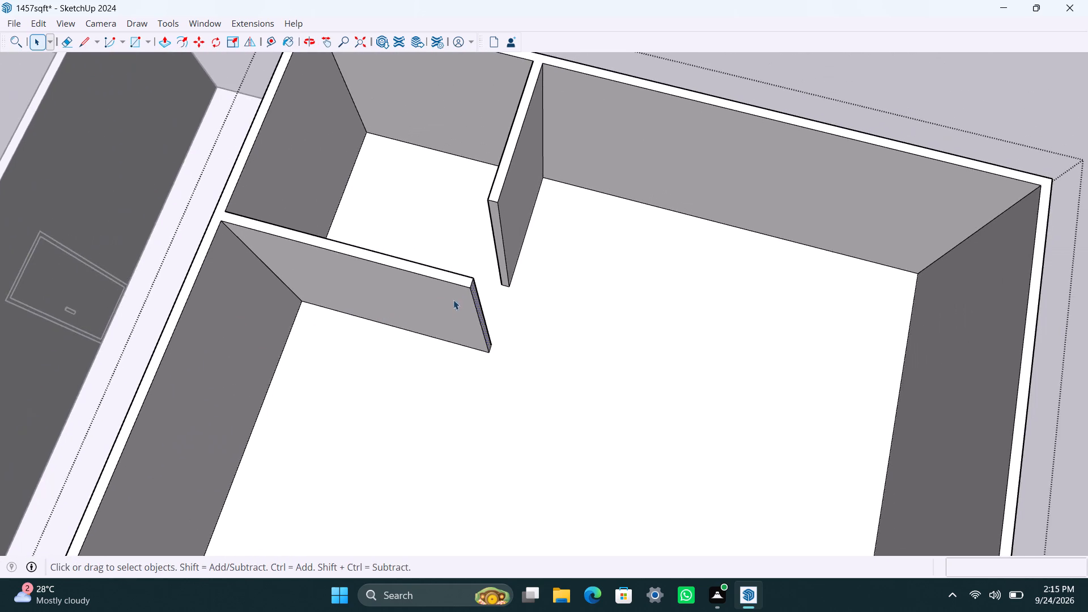
scroll(491, 303, up, 3)
middle_drag(512, 317, 321, 374)
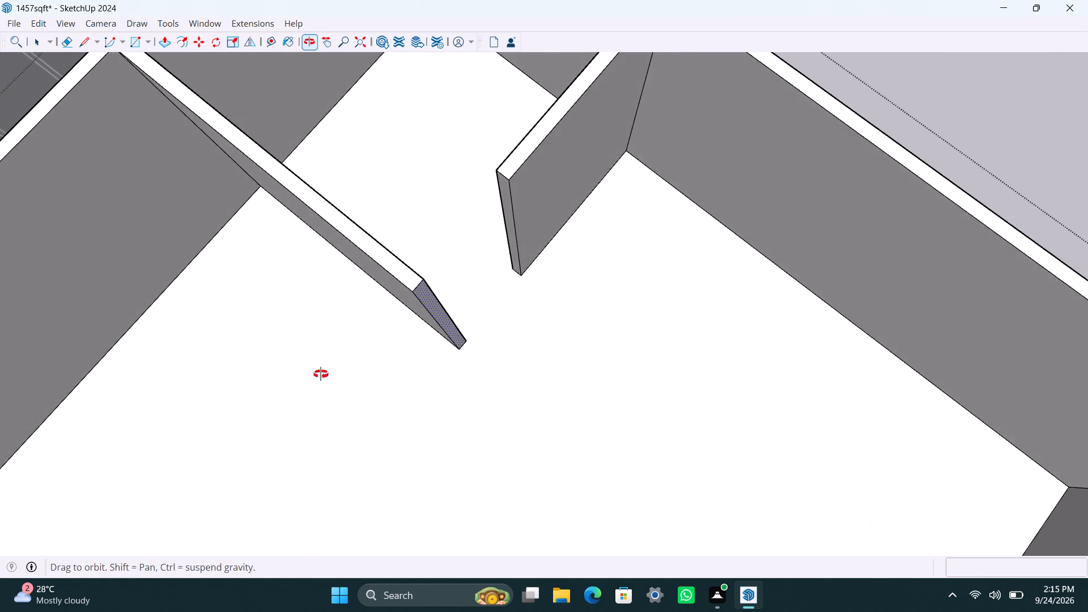
middle_drag(321, 374, 165, 383)
scroll(423, 252, up, 1)
scroll(567, 217, up, 4)
middle_drag(545, 202, 615, 175)
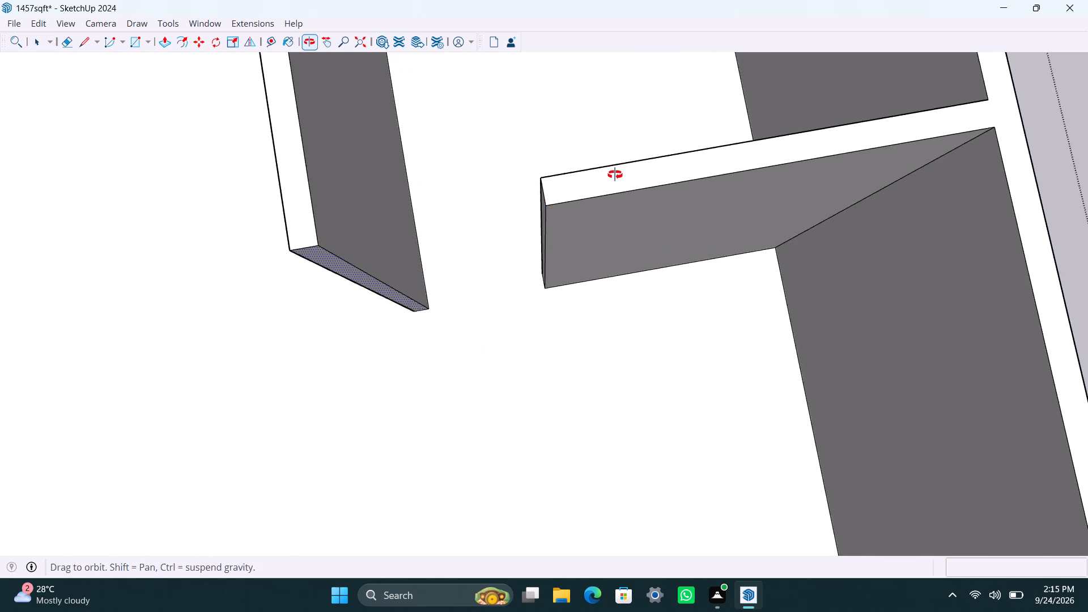
middle_drag(615, 175, 621, 169)
scroll(487, 221, up, 2)
middle_drag(516, 225, 572, 212)
scroll(579, 184, up, 2)
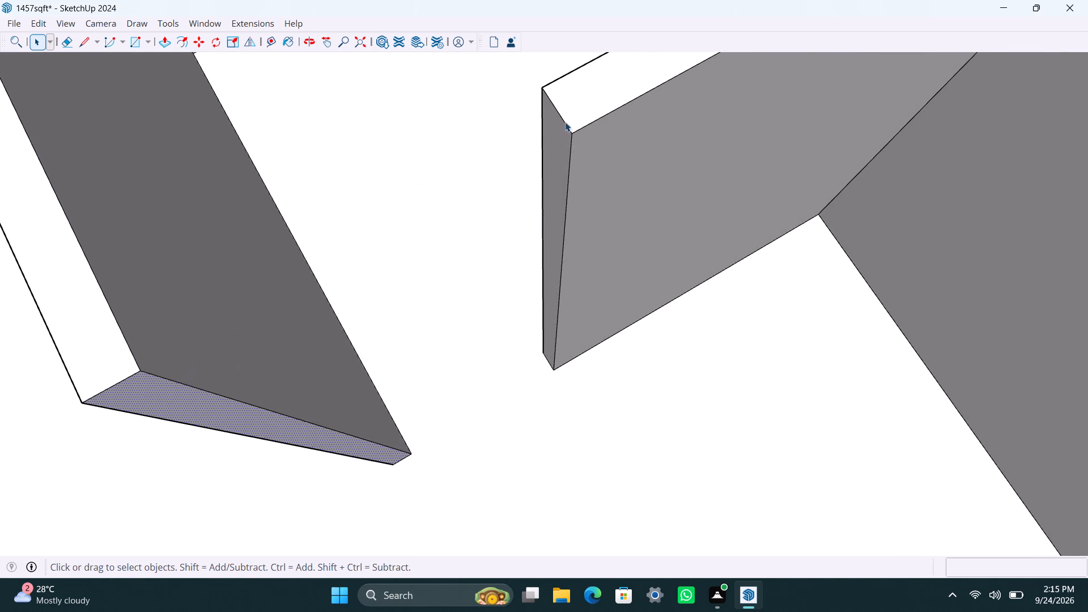
click(566, 120)
key(m)
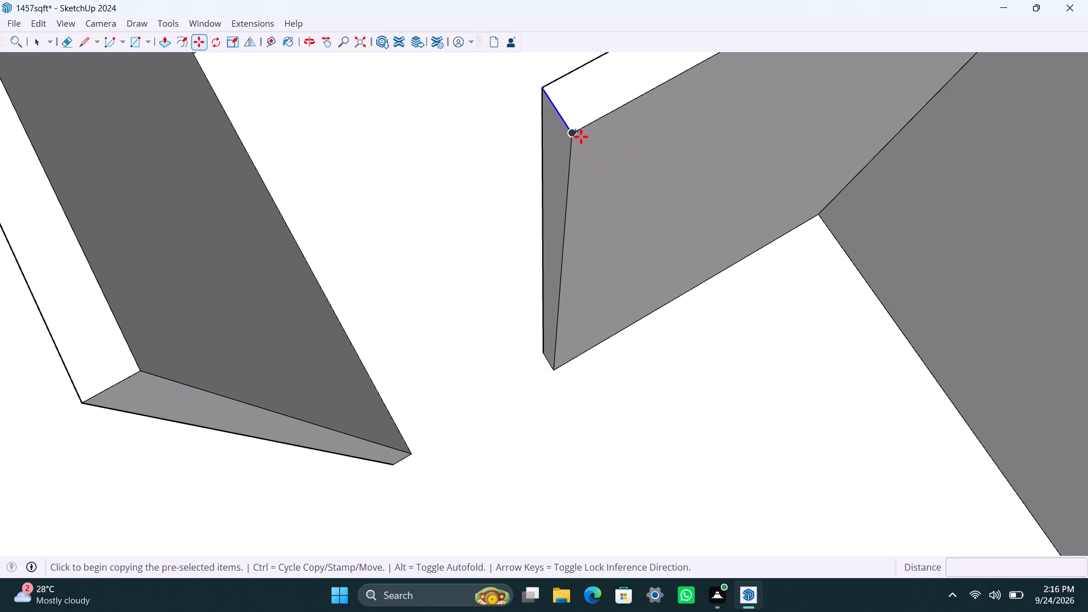
click(580, 137)
text(3')
key(Return)
Push/Pull the upper part of the 6' partition's end face 3' to the other partition, bridging the door opening.
key(space)
click(562, 186)
key(p)
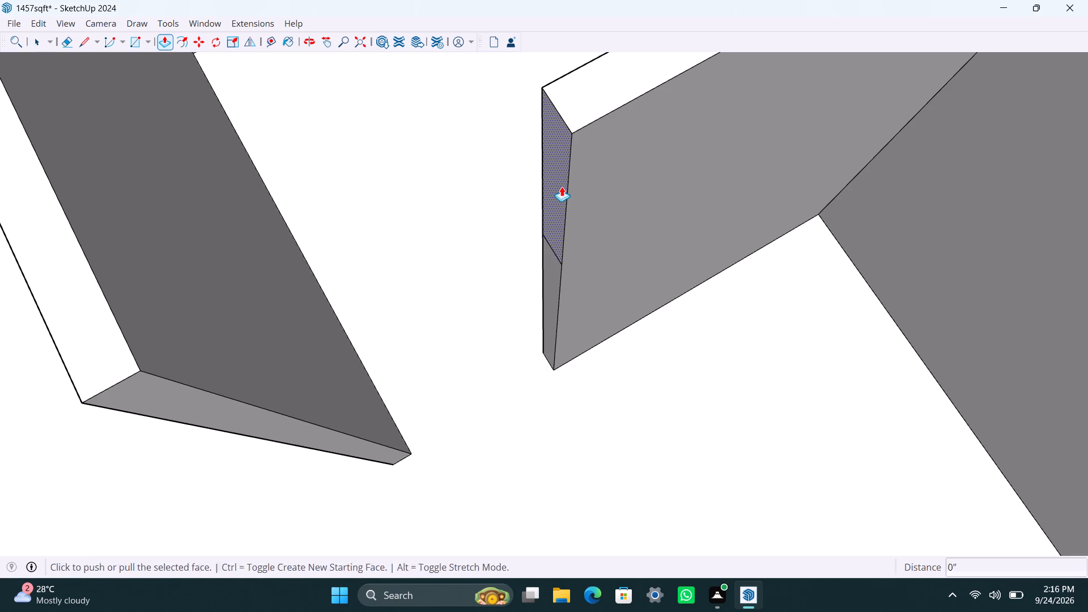
drag(562, 186, 143, 381)
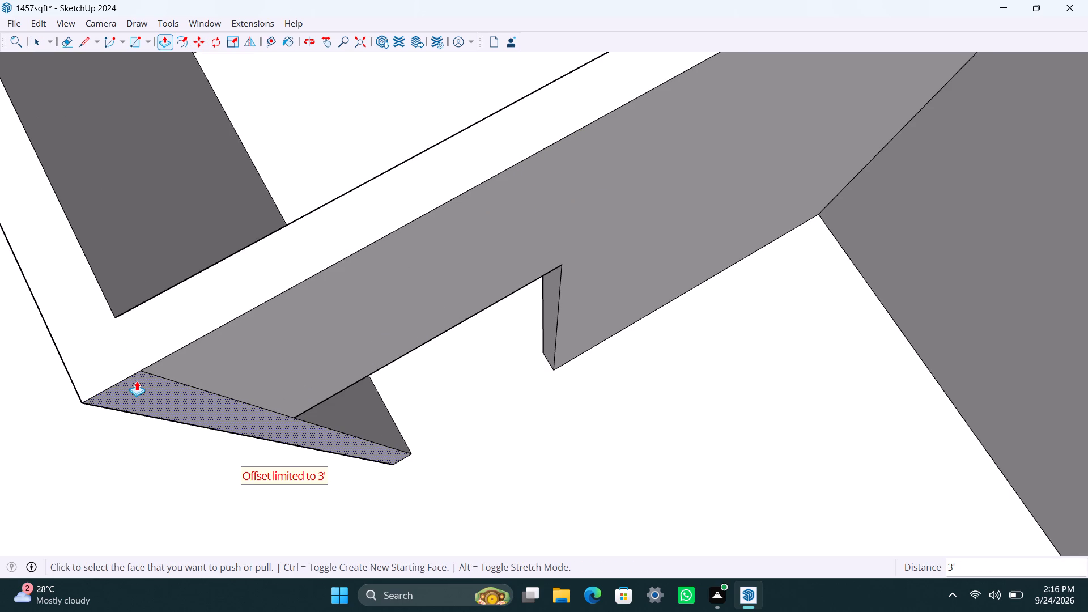
Save the house model.
key(ctrl+s)
key(space)
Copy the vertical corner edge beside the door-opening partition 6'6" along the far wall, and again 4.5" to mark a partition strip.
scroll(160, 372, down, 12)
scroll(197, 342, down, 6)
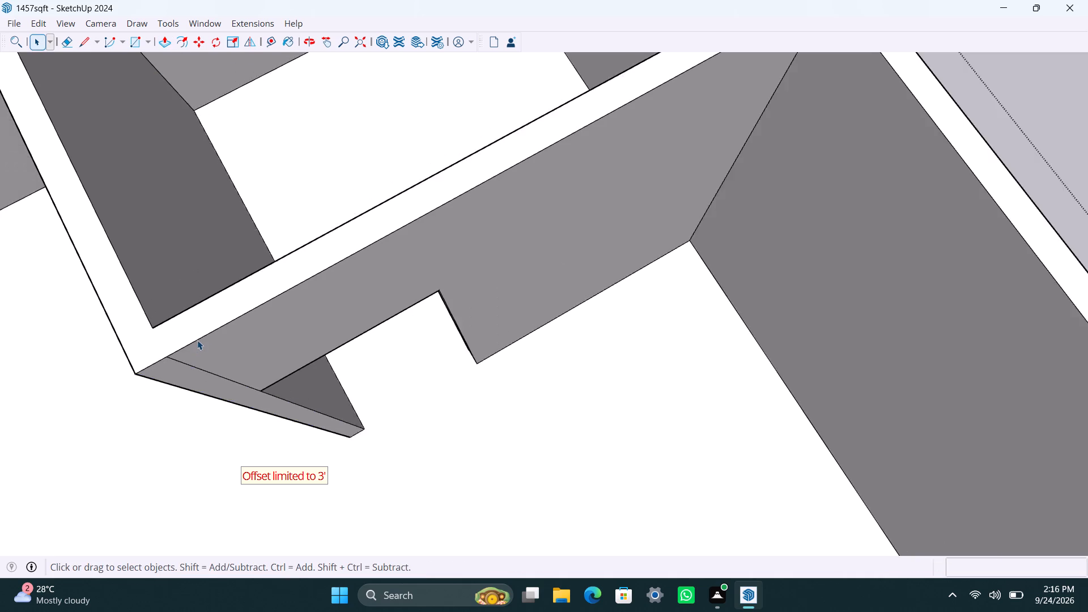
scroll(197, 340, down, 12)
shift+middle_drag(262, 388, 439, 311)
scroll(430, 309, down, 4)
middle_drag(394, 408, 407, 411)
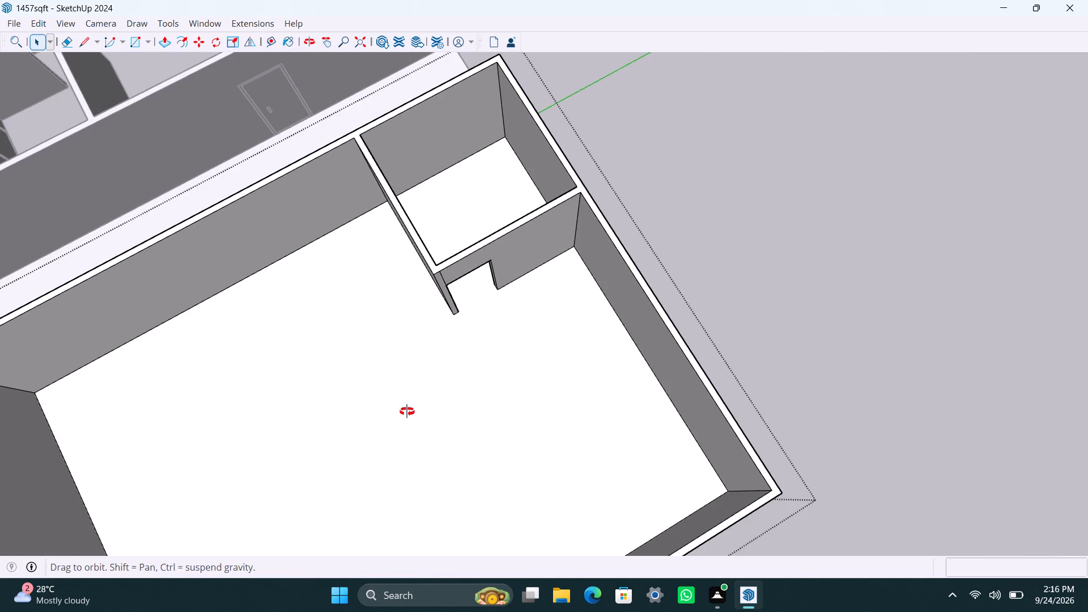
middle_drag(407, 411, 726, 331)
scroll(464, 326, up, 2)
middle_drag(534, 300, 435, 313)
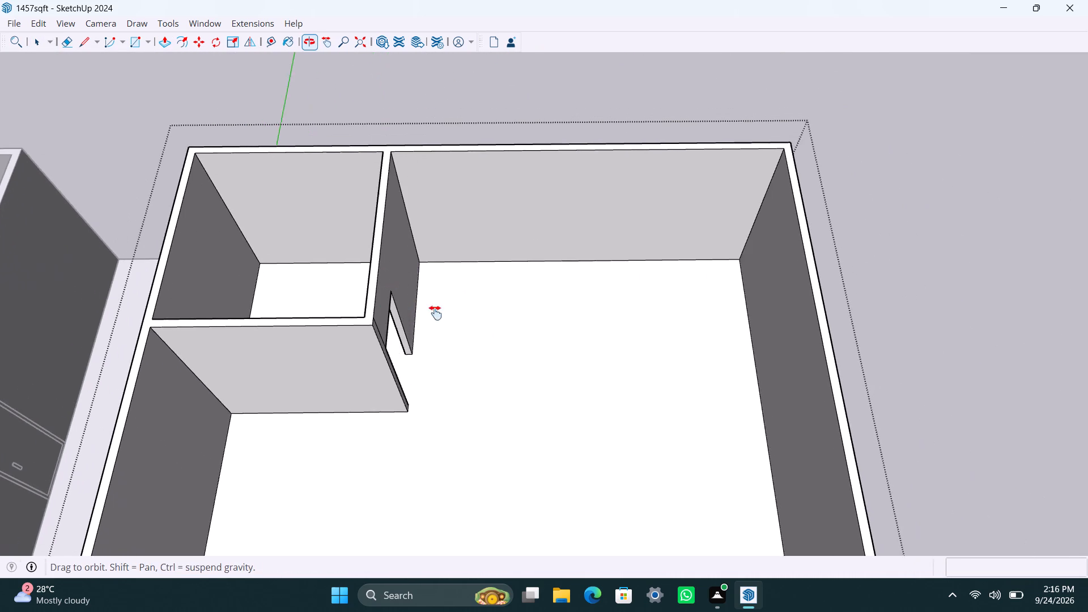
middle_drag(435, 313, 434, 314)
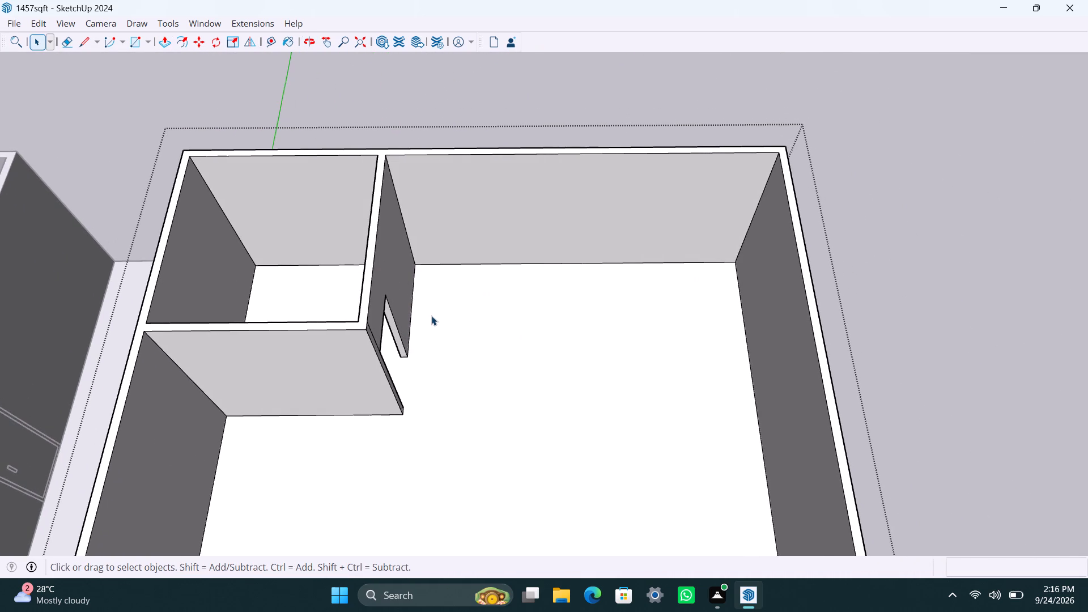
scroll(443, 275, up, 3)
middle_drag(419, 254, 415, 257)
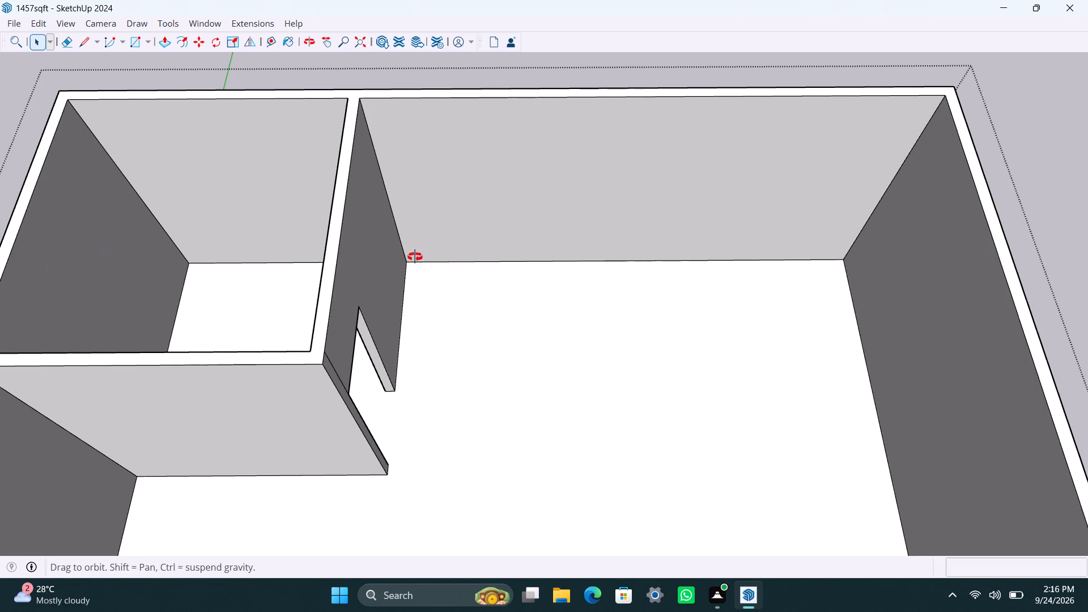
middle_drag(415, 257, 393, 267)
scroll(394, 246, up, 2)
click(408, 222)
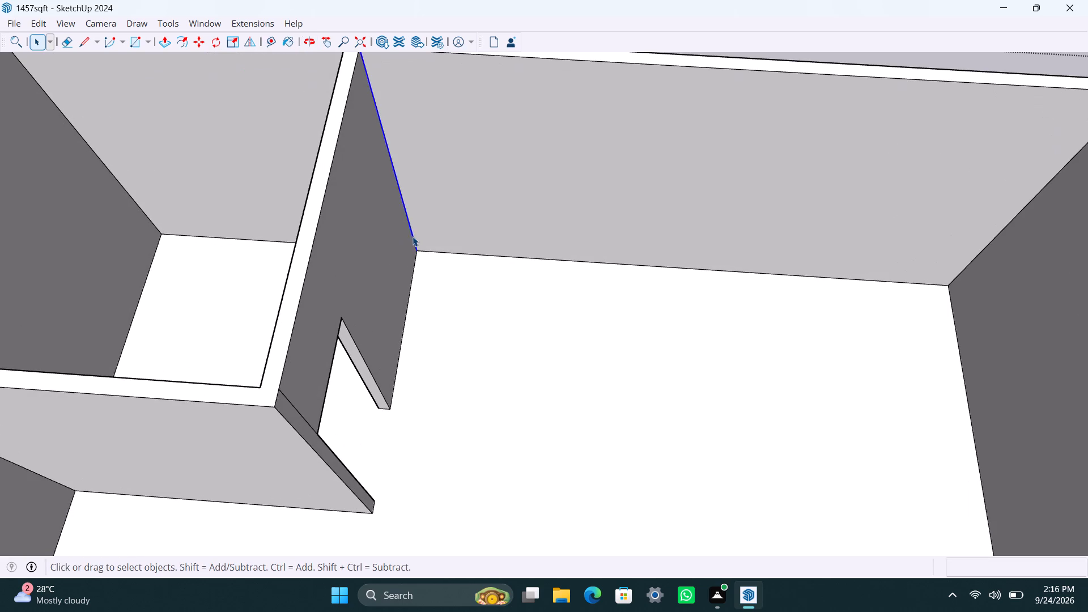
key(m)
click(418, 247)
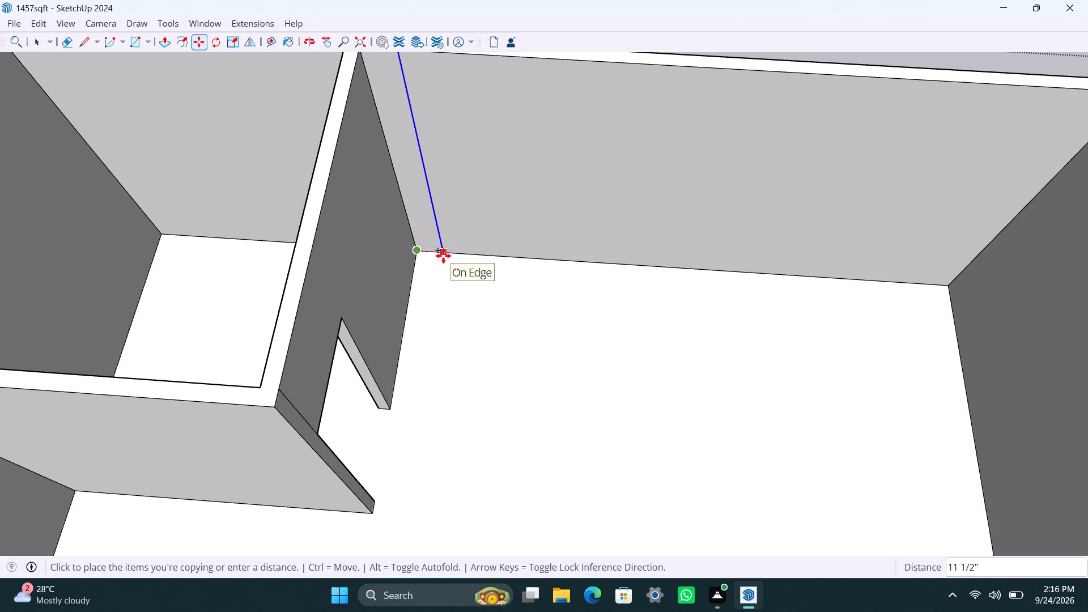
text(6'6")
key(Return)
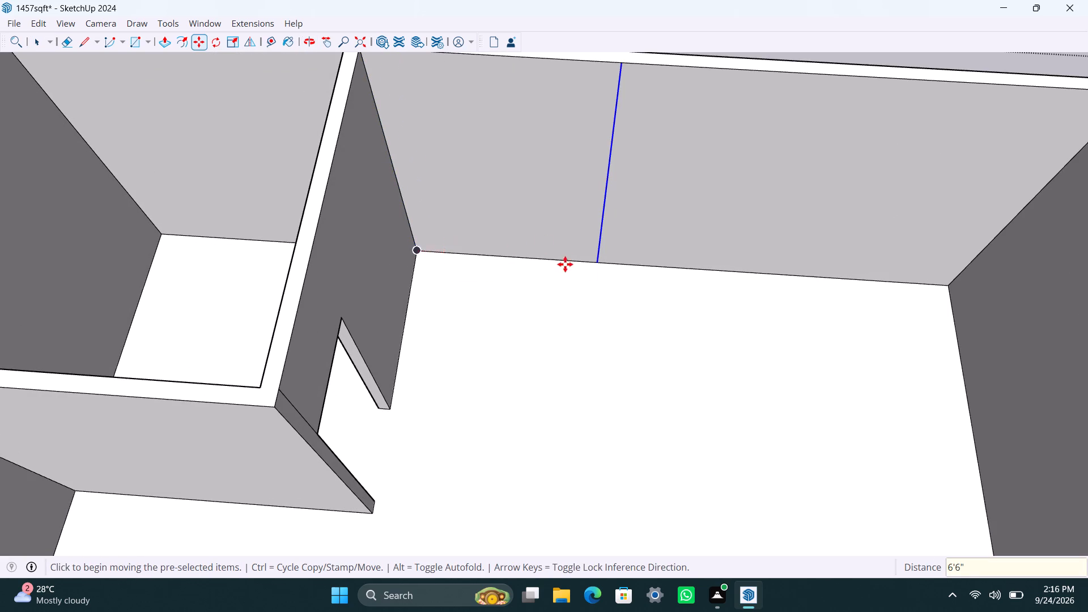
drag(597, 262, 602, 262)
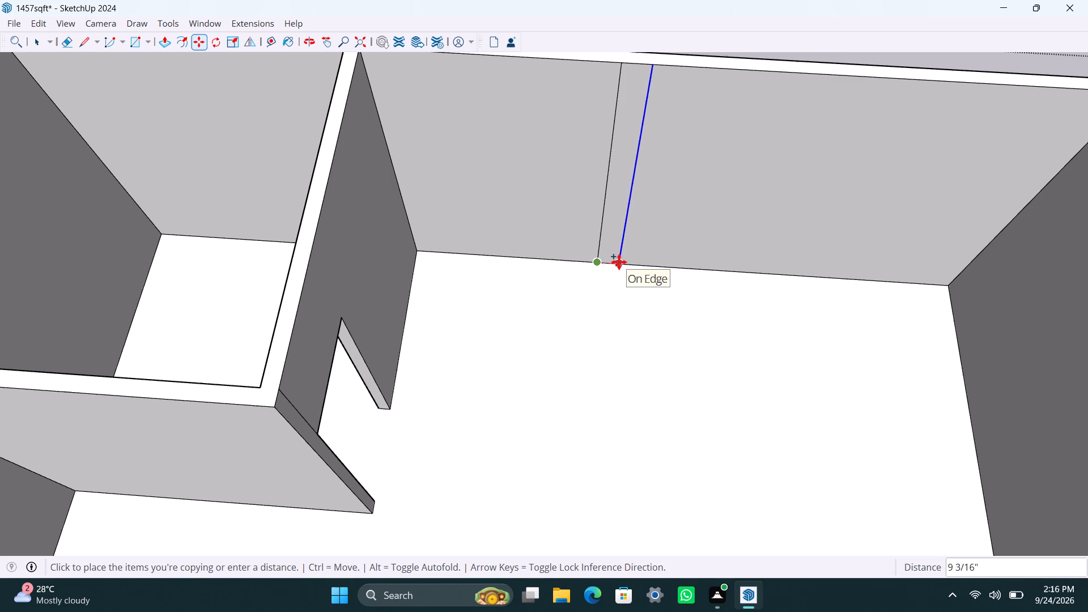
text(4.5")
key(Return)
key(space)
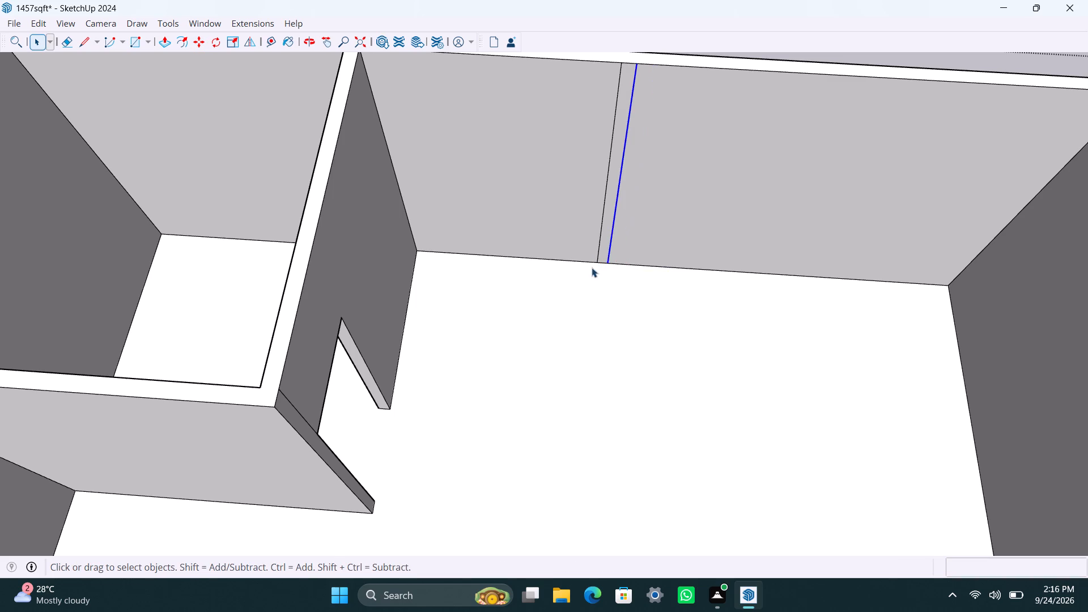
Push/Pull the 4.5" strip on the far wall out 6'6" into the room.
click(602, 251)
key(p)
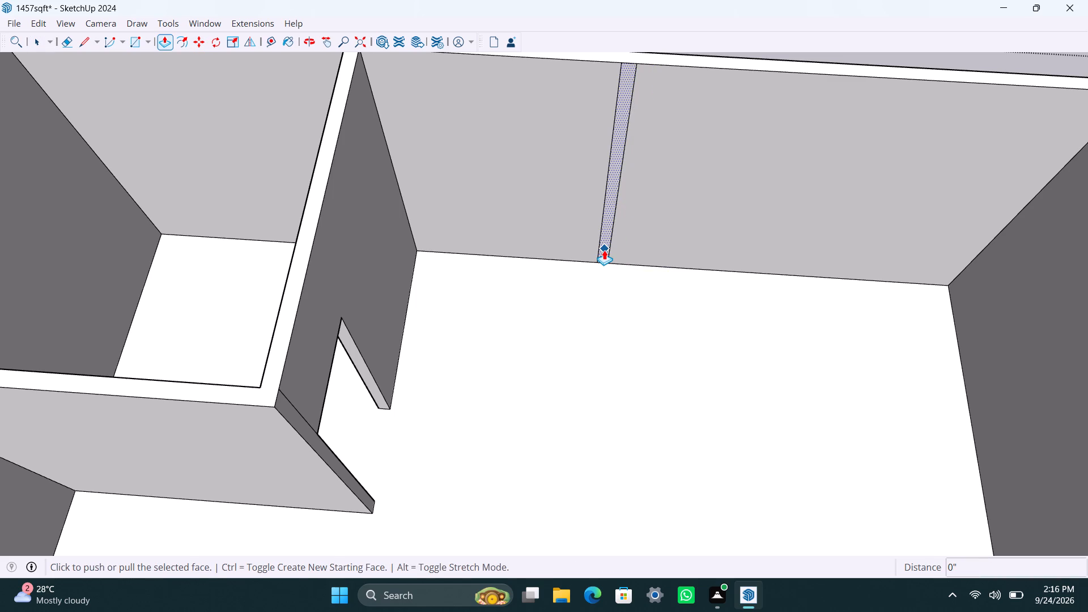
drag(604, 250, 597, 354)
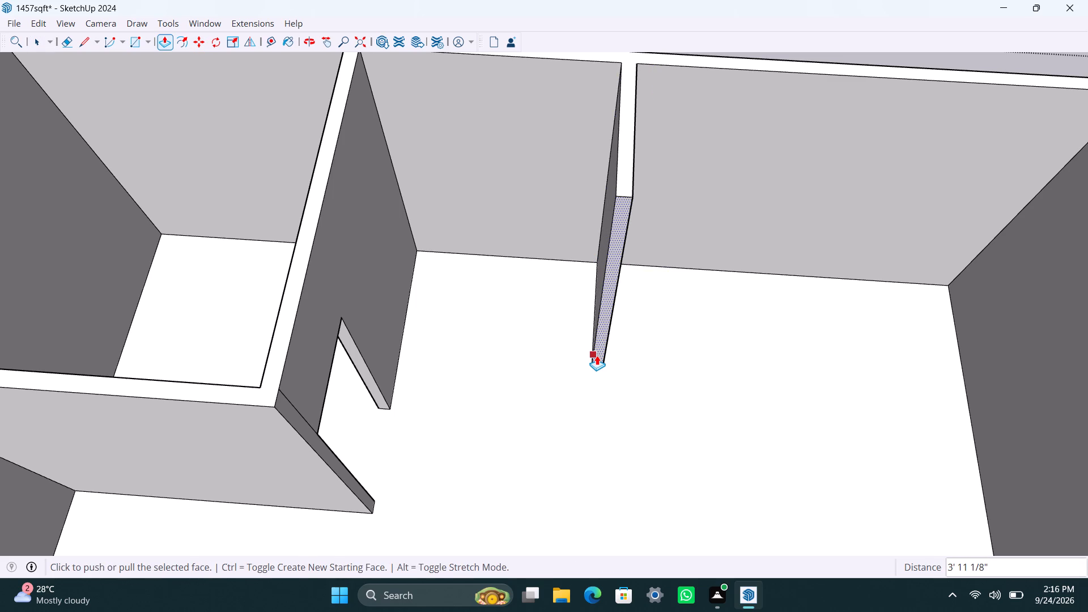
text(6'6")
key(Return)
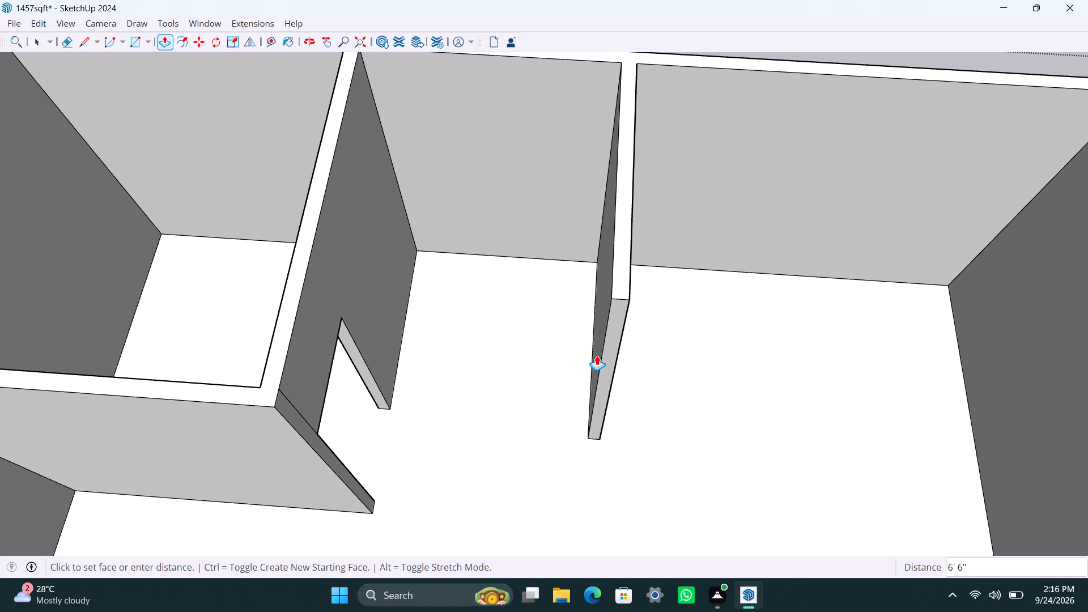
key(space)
Undo the partition edits back to the empty second unit, removing all its 4.5" partitions and the door opening.
scroll(324, 432, down, 5)
shift+middle_drag(218, 398, 449, 370)
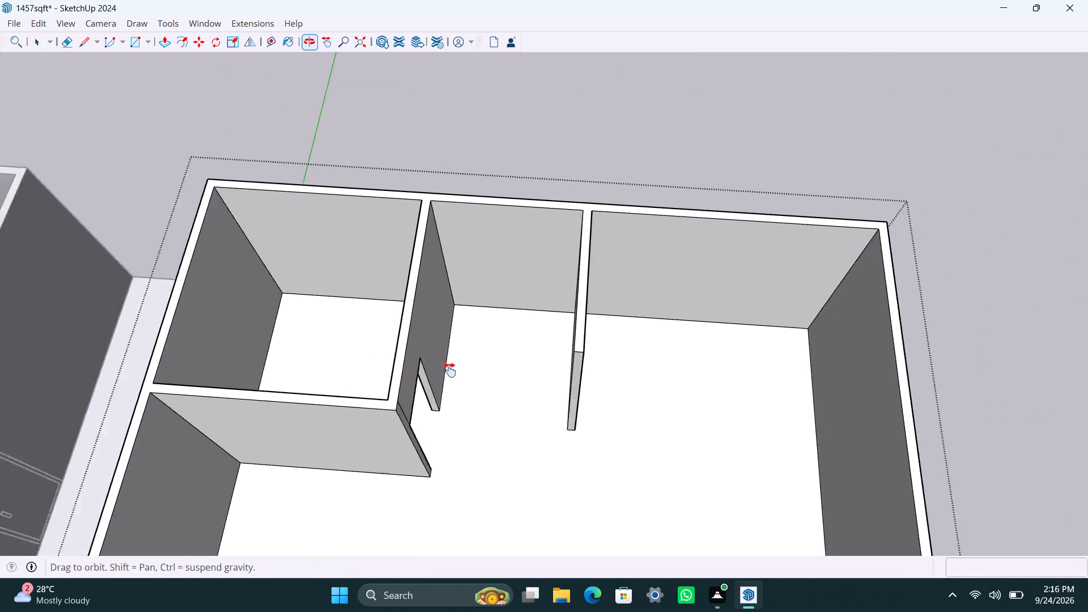
shift+middle_drag(449, 370, 450, 370)
key(ctrl+z)
key(ctrl+z)
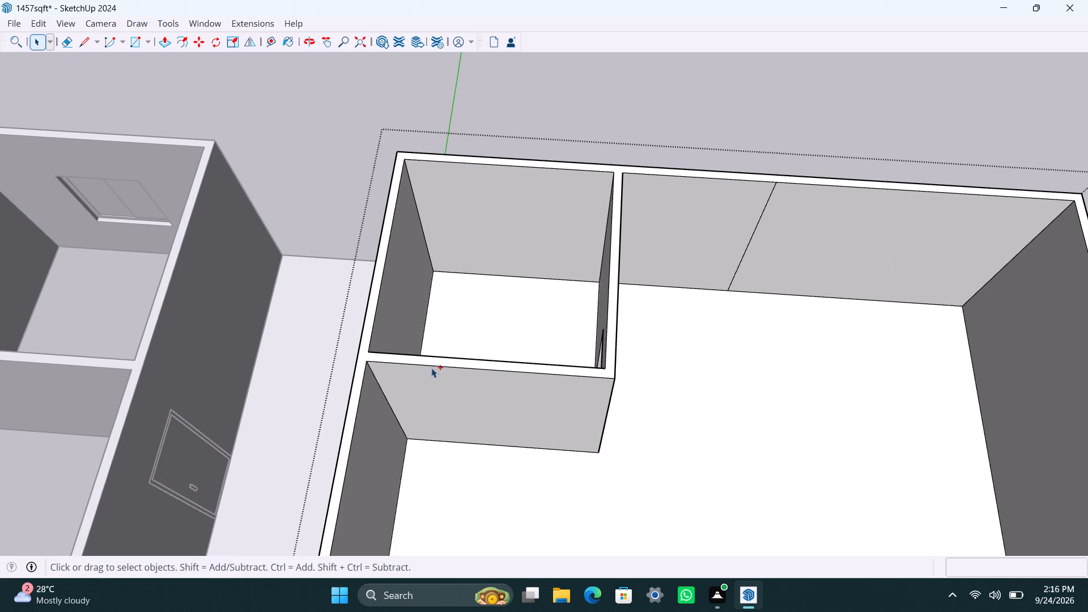
key(ctrl+z)
key(ctrl+z)
key(ctrl+z)
key(ctrl+z)
key(ctrl+z)
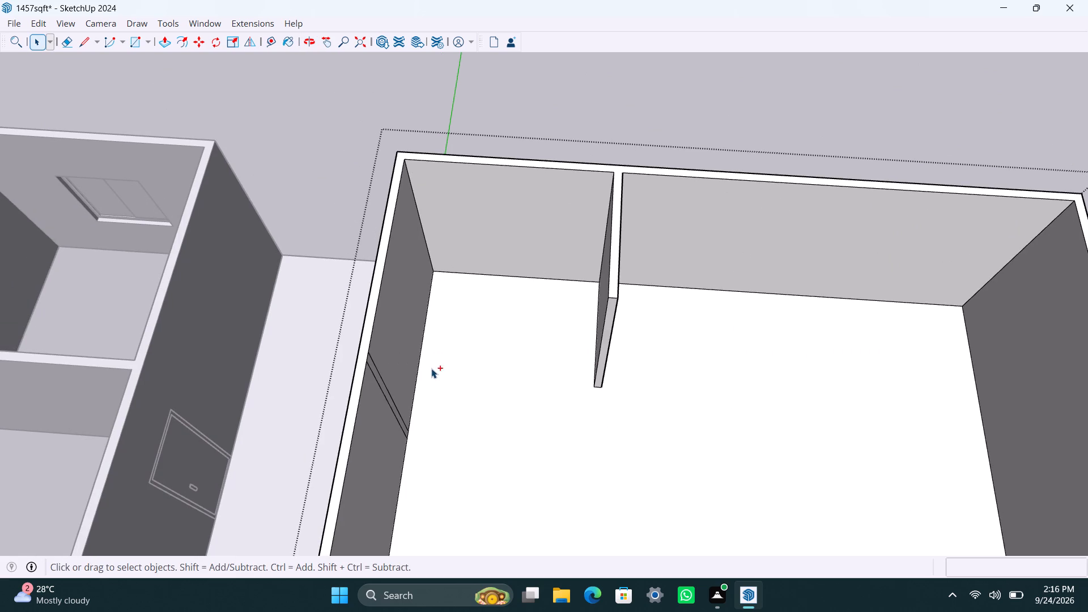
key(ctrl+z)
key(ctrl+z)
key(ctrl+z)
key(ctrl+z)
key(ctrl+z)
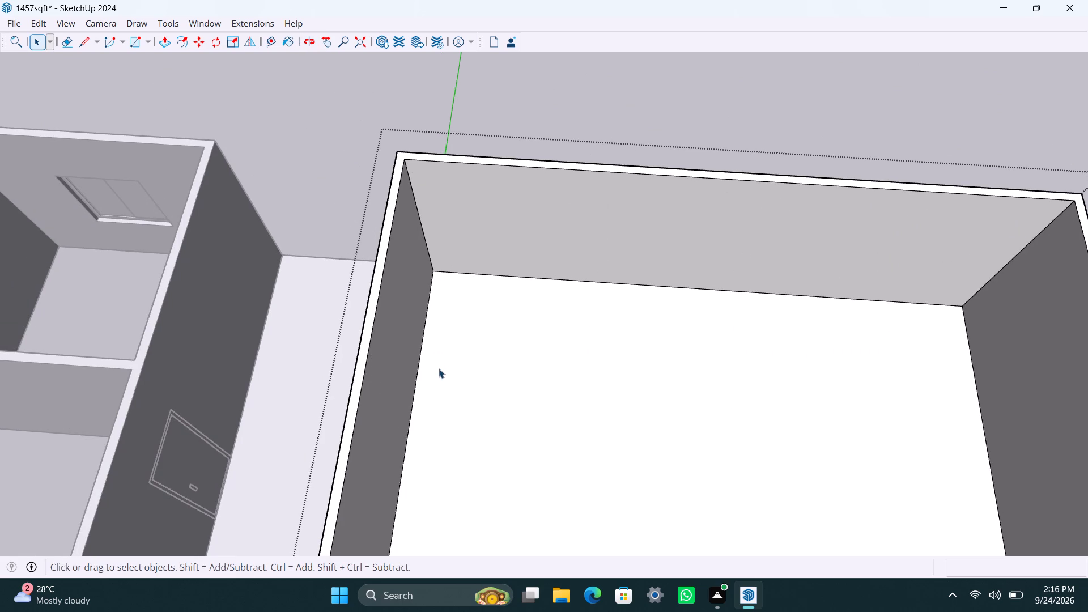
Copy the second unit's vertical corner edge 9' along the far wall, and again 4.5" to mark a partition strip.
click(420, 219)
key(m)
click(434, 273)
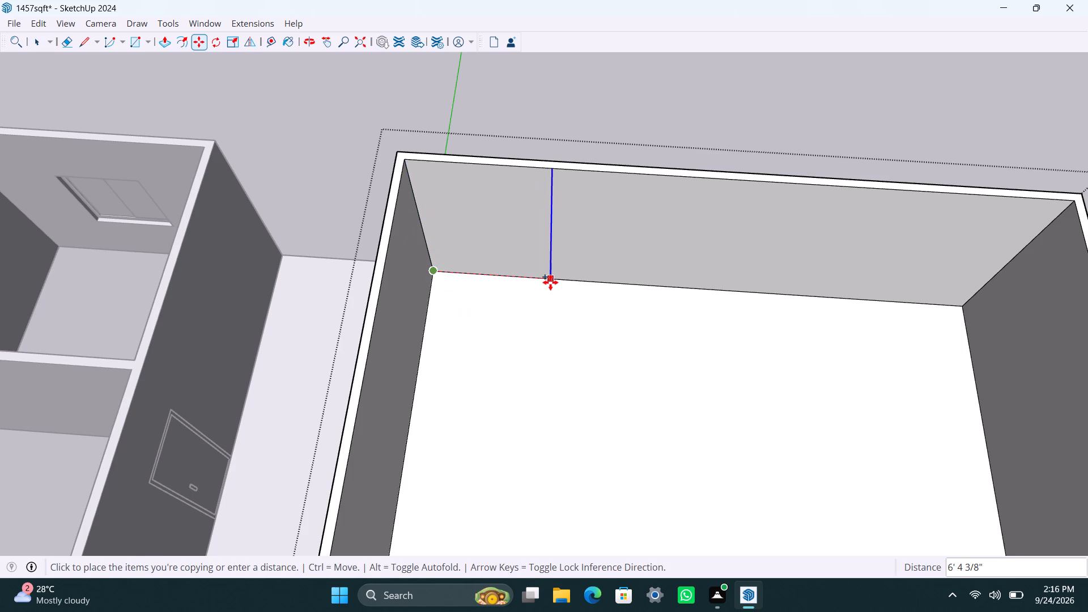
text(9')
key(Return)
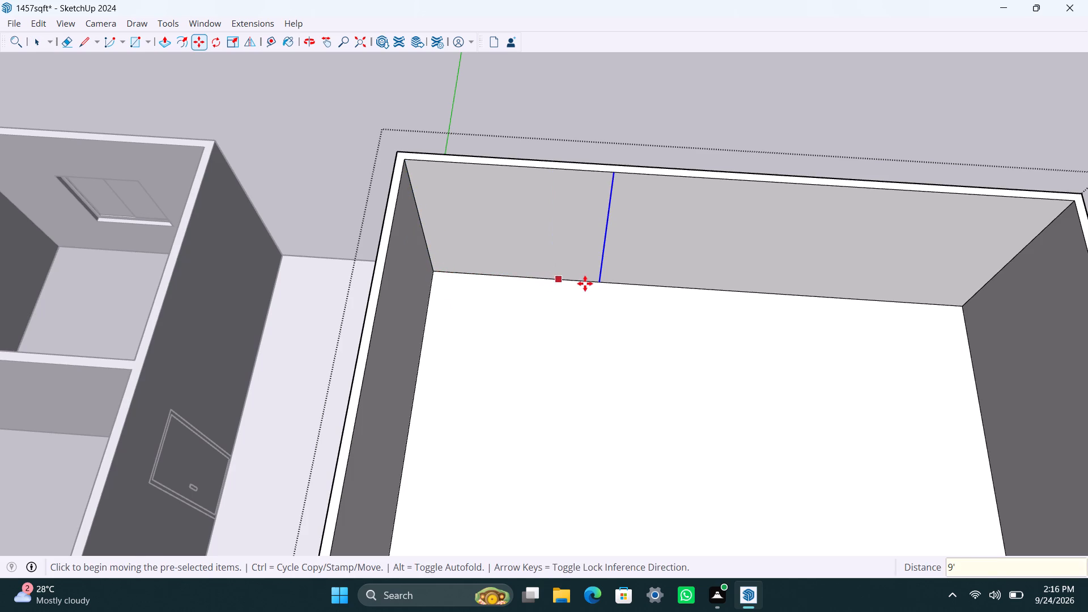
click(600, 279)
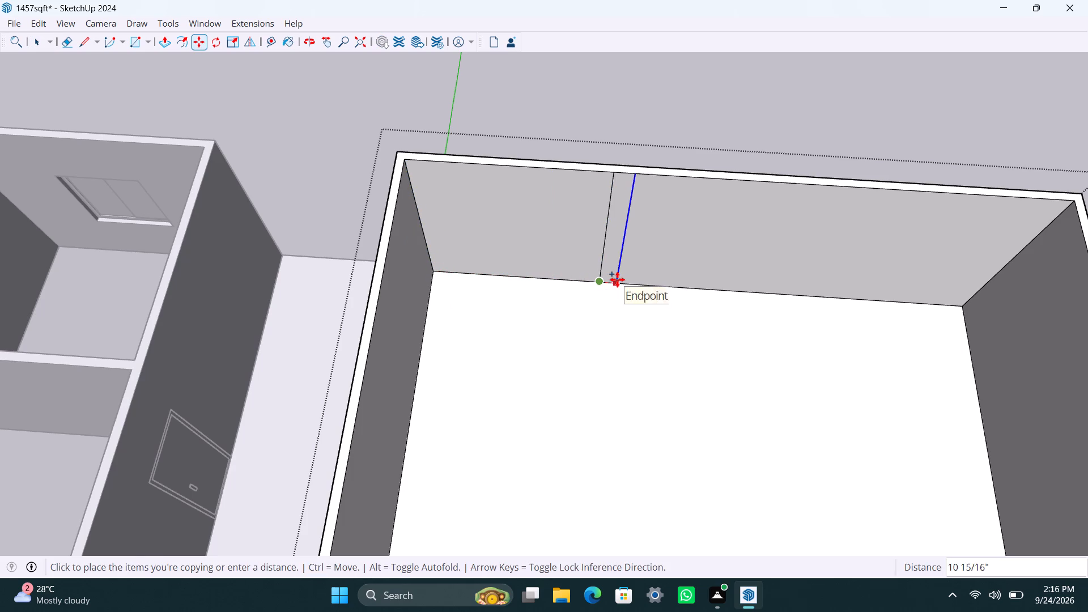
text(4.5")
key(Return)
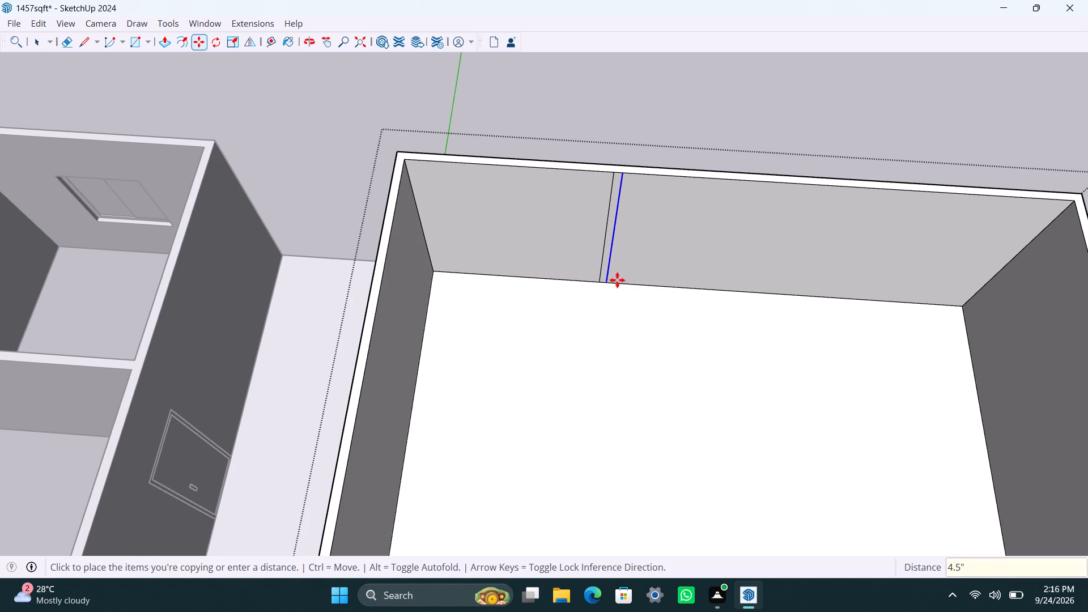
key(space)
Push/Pull the 4.5" strip on the far wall out 7' into the room to form a partition.
click(606, 266)
key(p)
drag(605, 267, 614, 382)
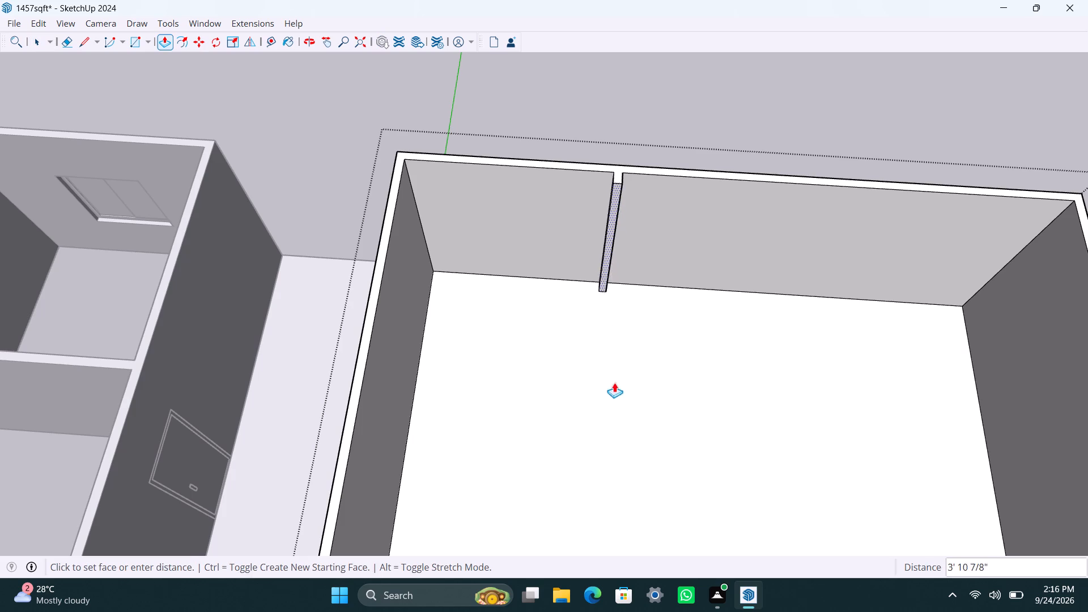
drag(614, 382, 614, 402)
text(7')
key(Return)
key(space)
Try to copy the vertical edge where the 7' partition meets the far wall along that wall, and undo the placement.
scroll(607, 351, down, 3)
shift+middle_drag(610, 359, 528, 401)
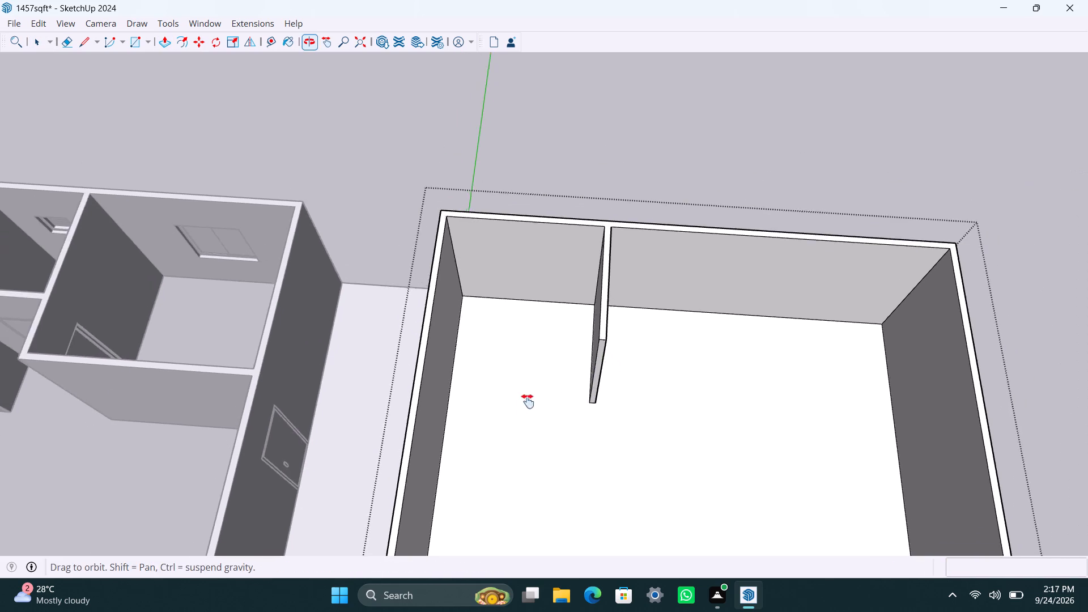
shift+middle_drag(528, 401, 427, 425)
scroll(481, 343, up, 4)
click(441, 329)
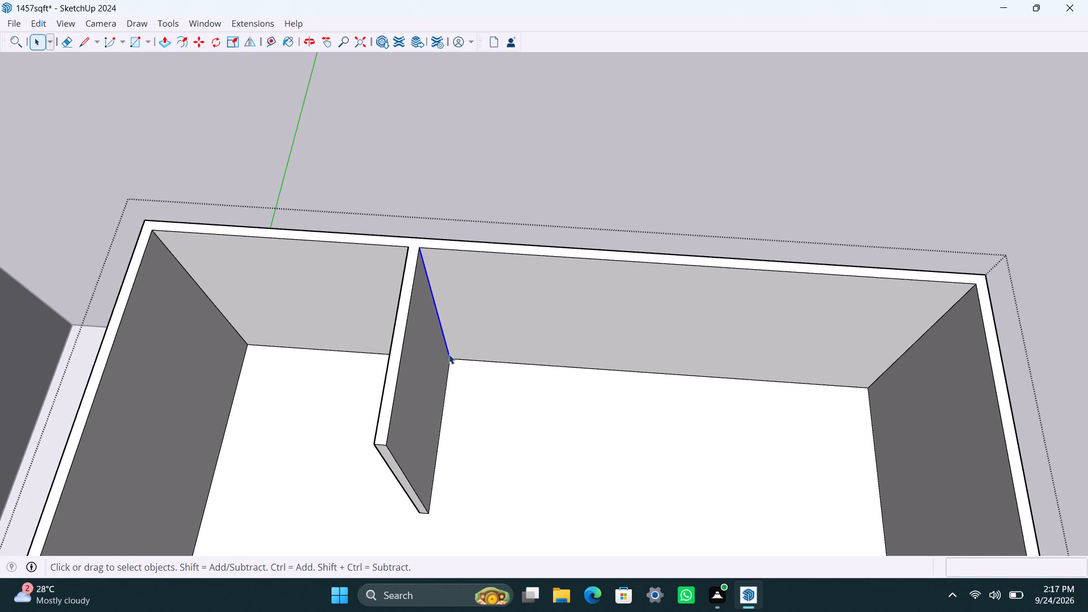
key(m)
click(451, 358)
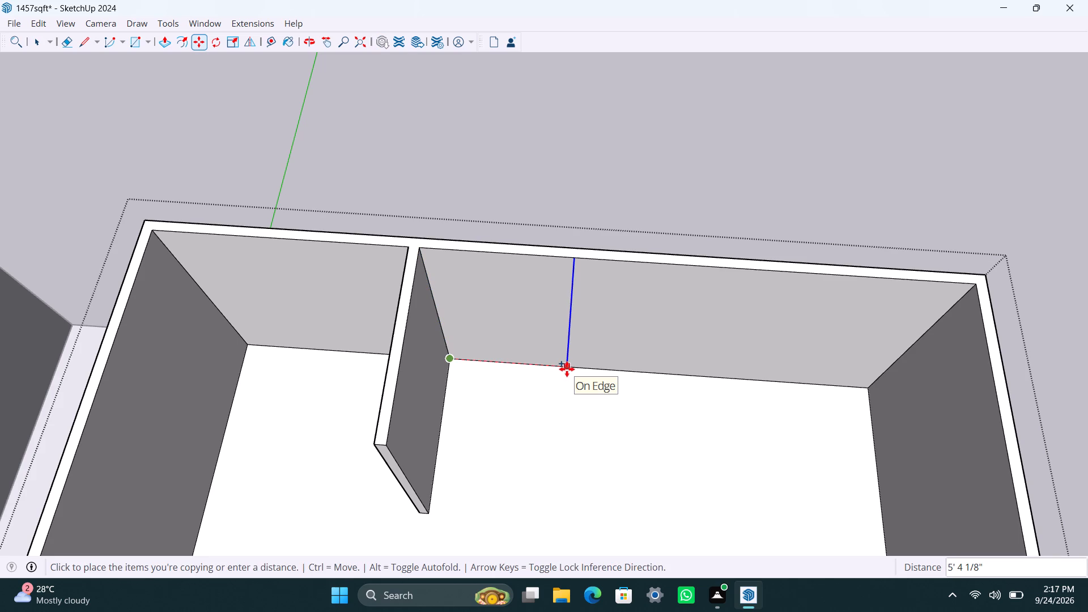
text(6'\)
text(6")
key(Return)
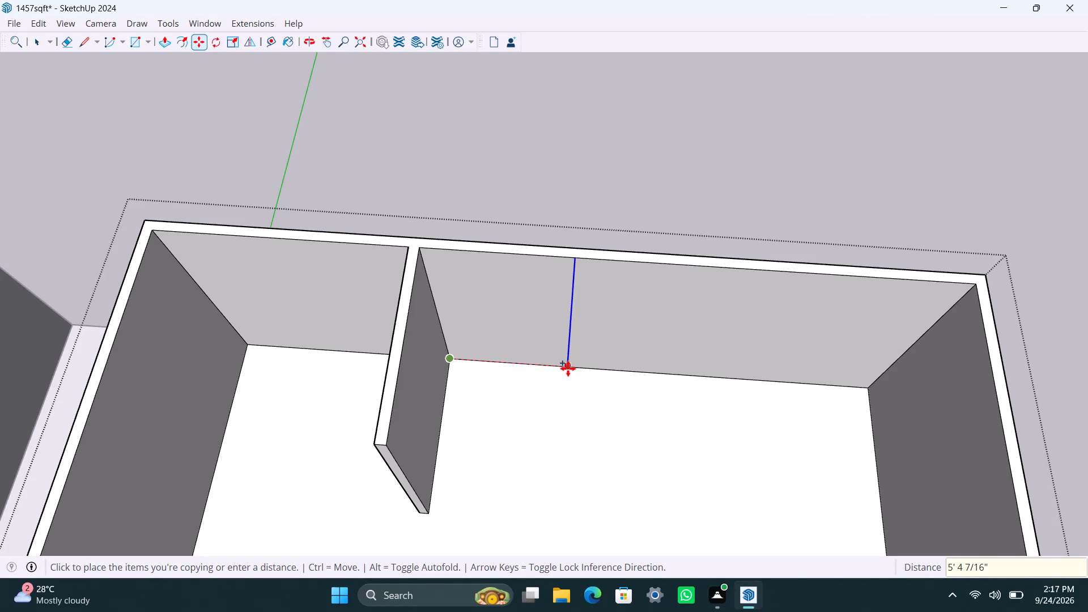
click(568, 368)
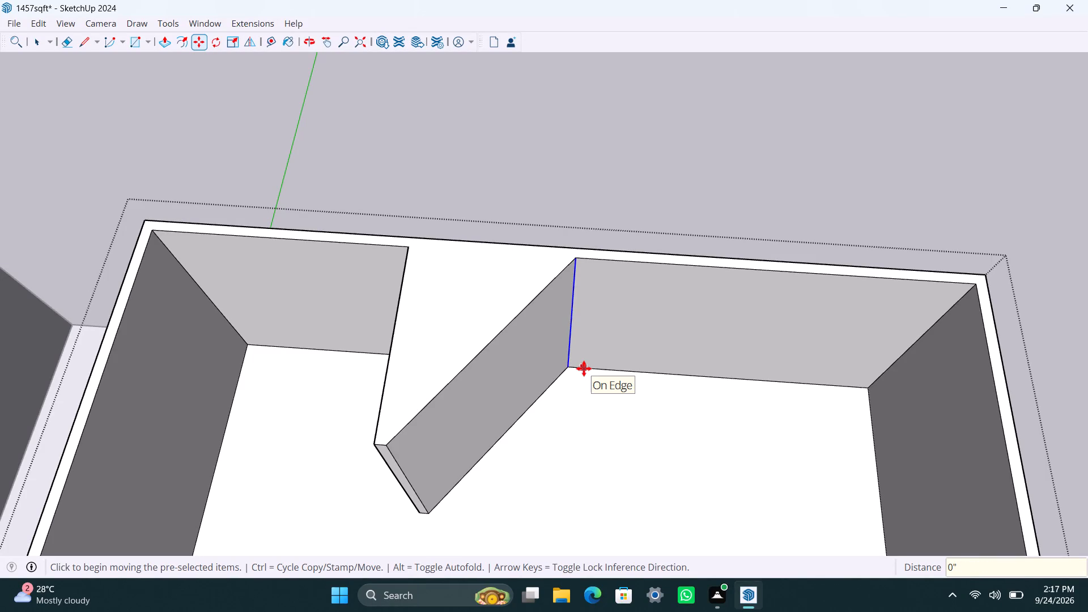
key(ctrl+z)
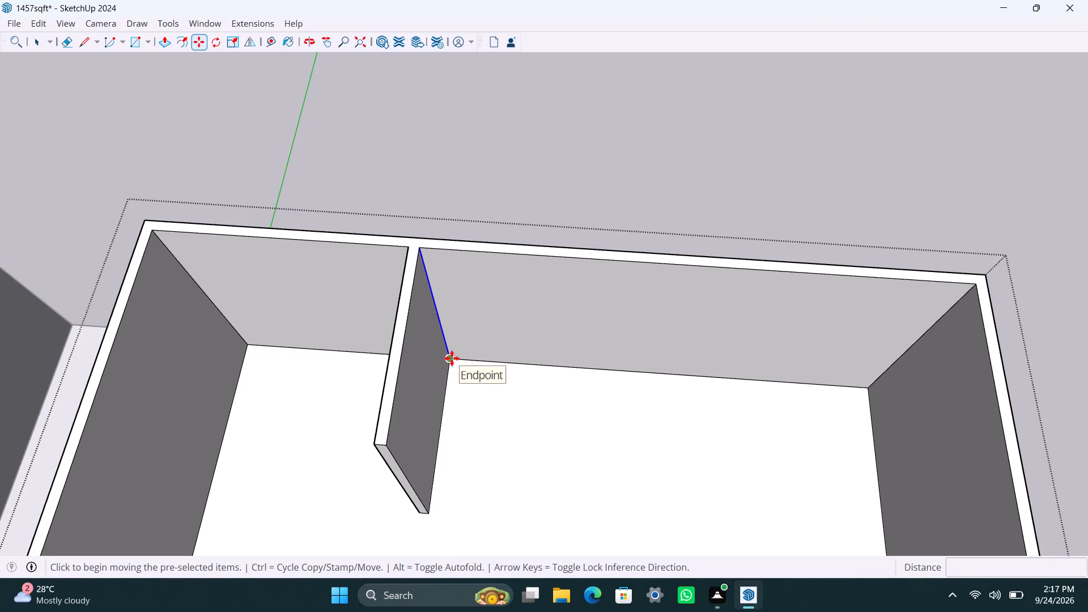
Copy the 7' partition's vertical wall-corner edge 6'6" along the far wall, and again 4.5" to mark a second strip.
click(451, 357)
text(6'6")
key(Return)
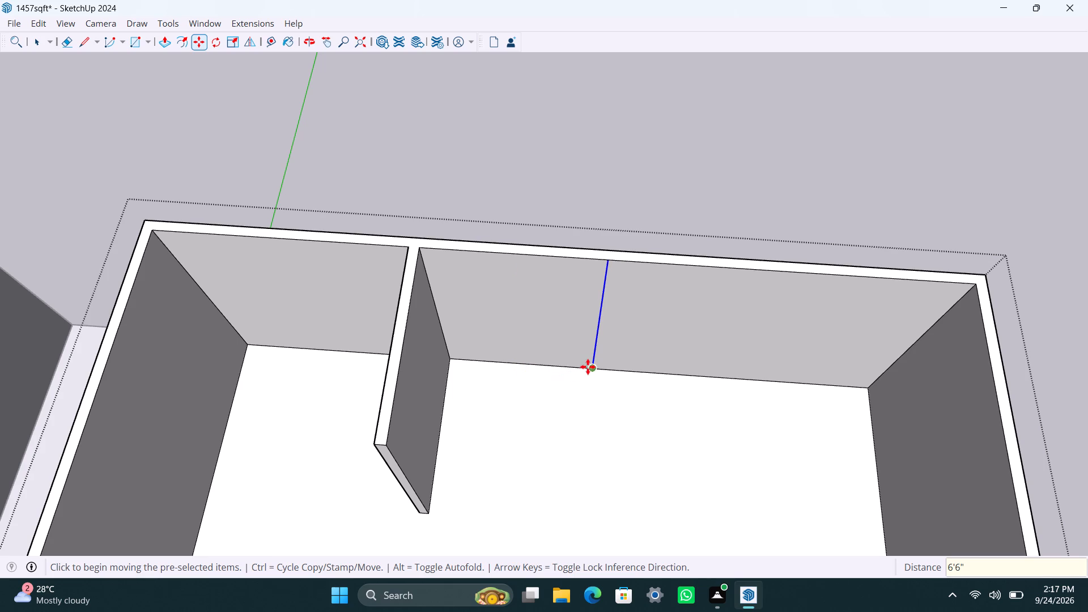
click(588, 367)
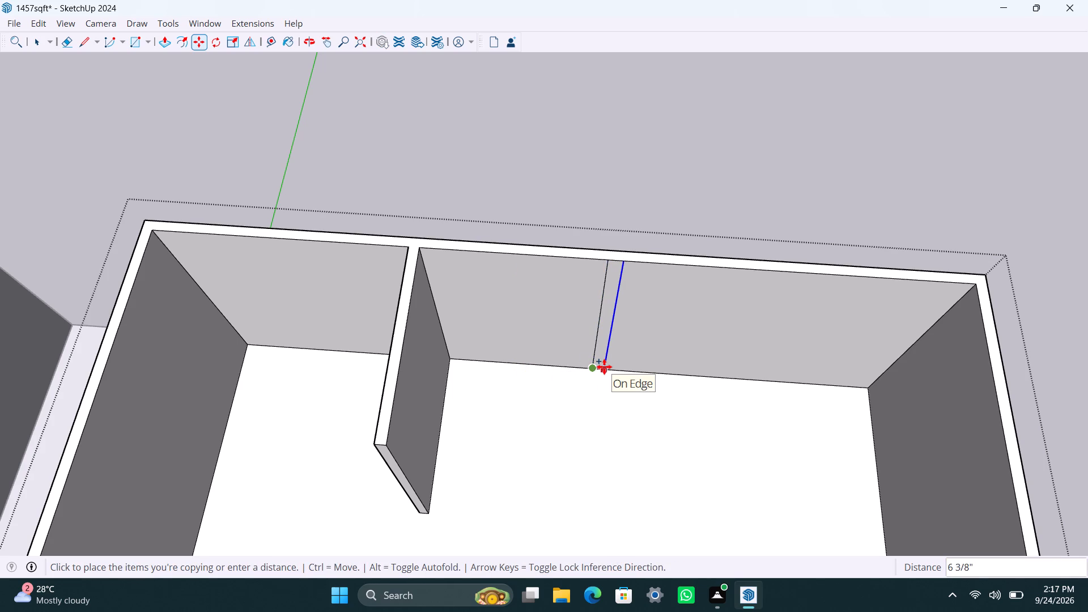
text(4.5)
key(shift+quotedbl)
key(Return)
key(space)
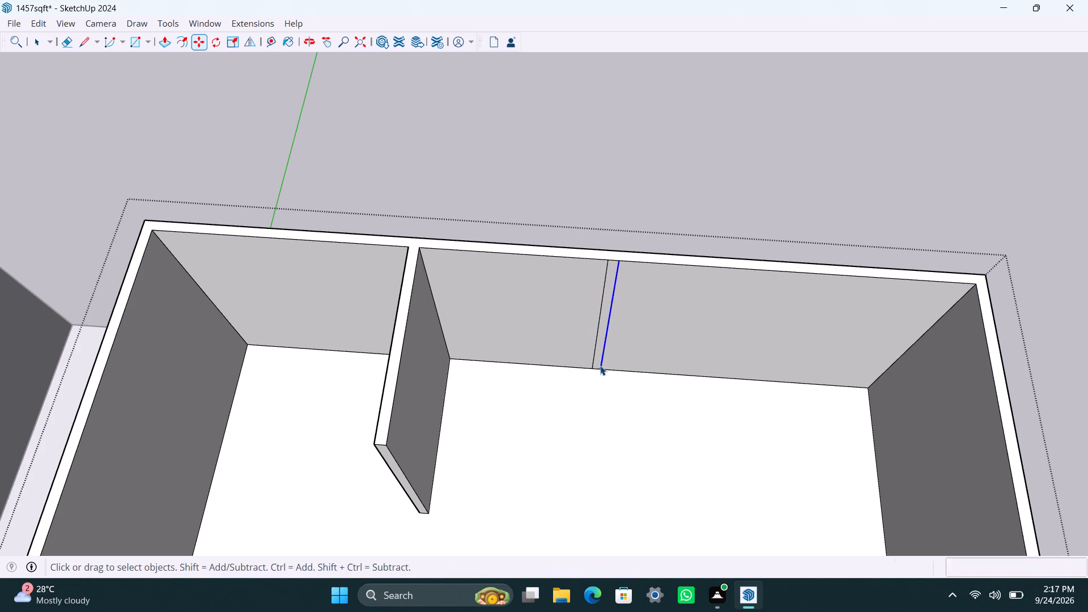
Push/Pull the second 4.5" strip on the far wall out 6'6" into the room, and extend its end another 4.5".
click(600, 352)
key(p)
drag(600, 351, 598, 376)
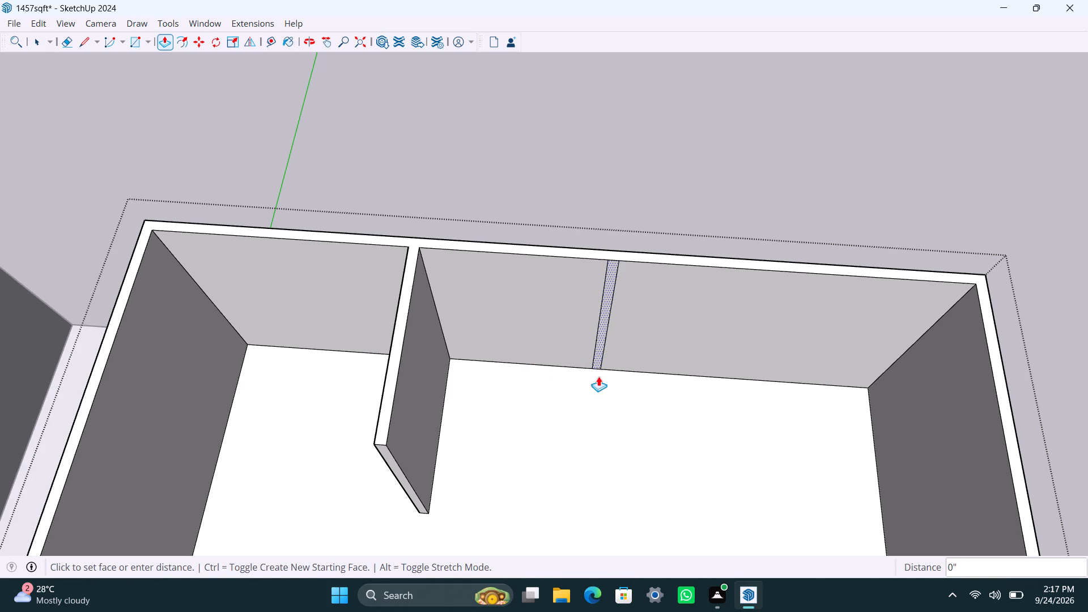
drag(598, 376, 591, 418)
text(6'6")
key(Return)
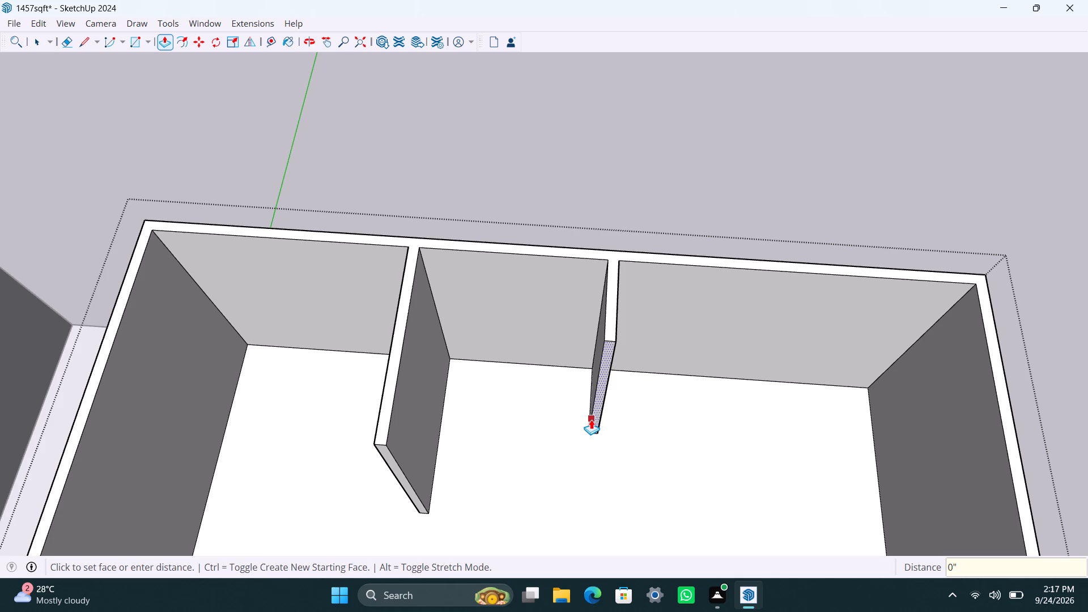
click(602, 462)
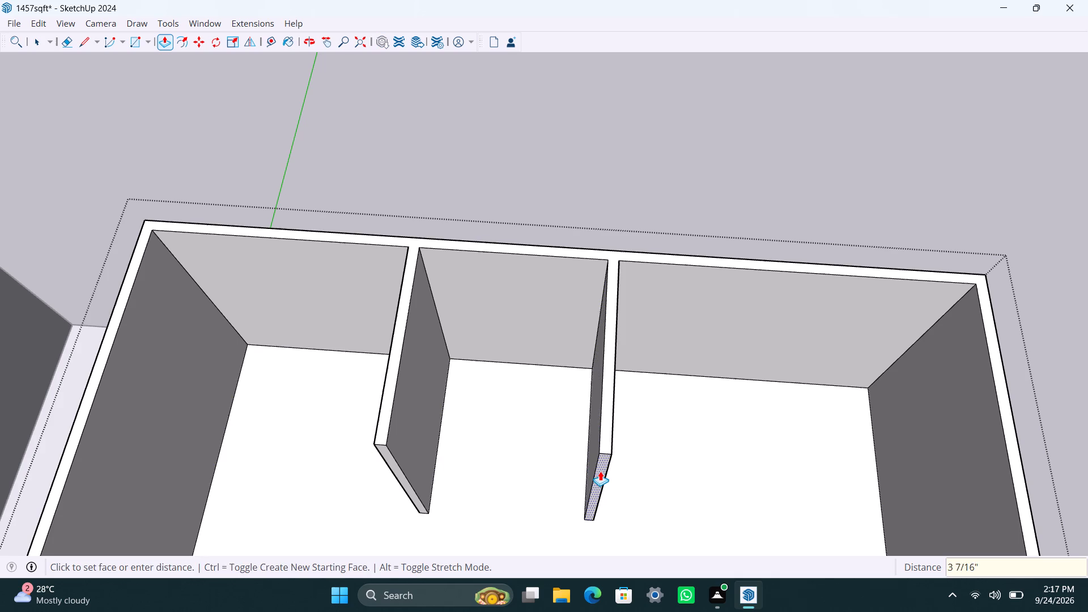
text(4.5)
key(shift+quotedbl)
key(Return)
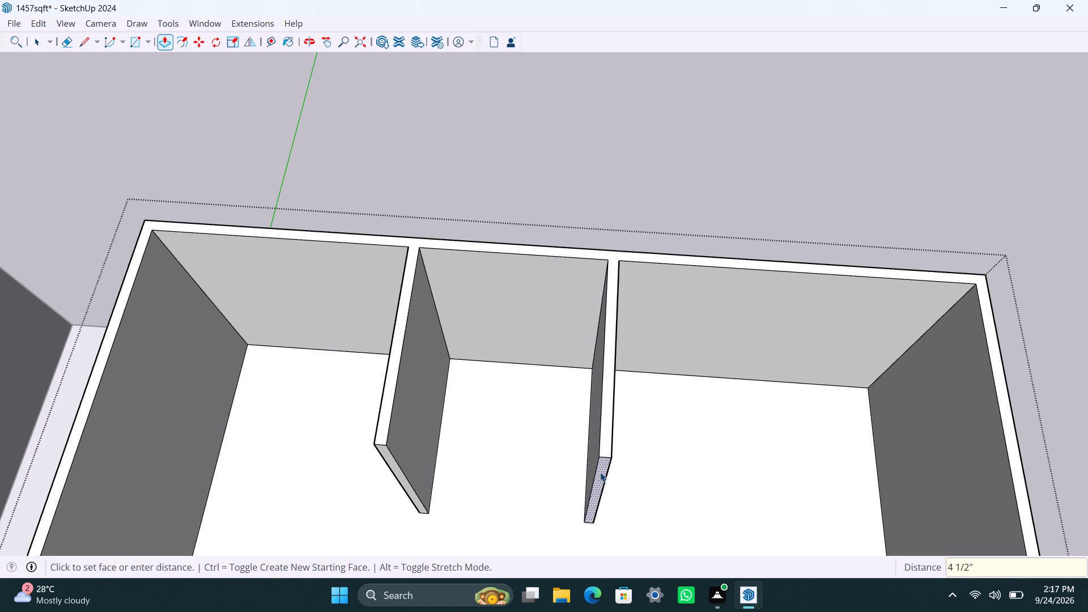
key(space)
Copy the second partition's vertical end edge, on the side facing the 7' partition, 4.5" back along its face.
scroll(599, 472, up, 2)
middle_drag(591, 480, 725, 477)
scroll(684, 466, up, 1)
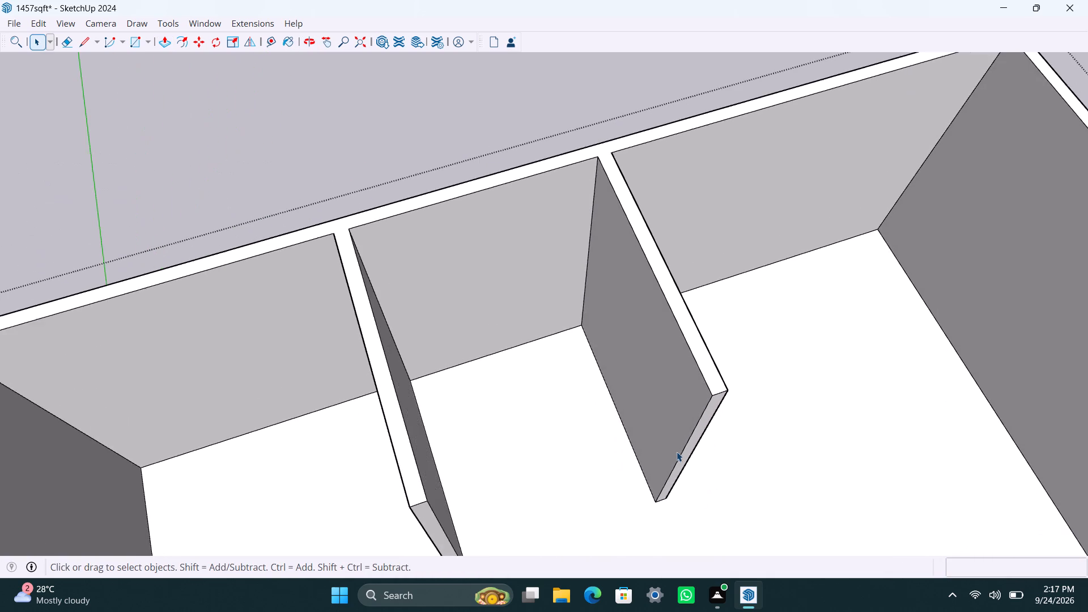
scroll(677, 452, up, 2)
click(678, 460)
key(m)
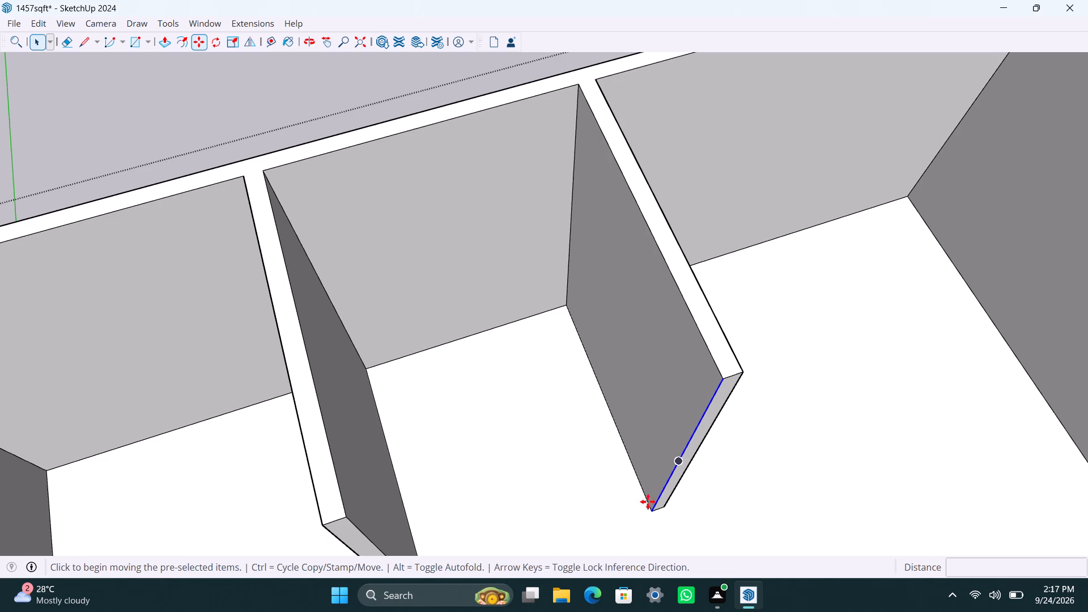
click(654, 505)
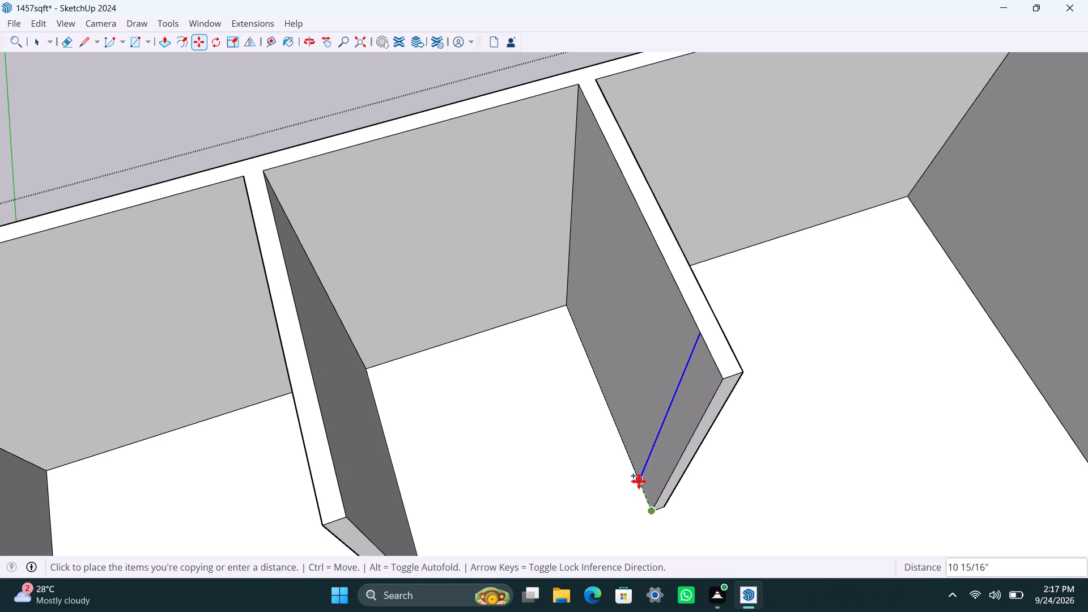
text(4.5")
key(Return)
key(space)
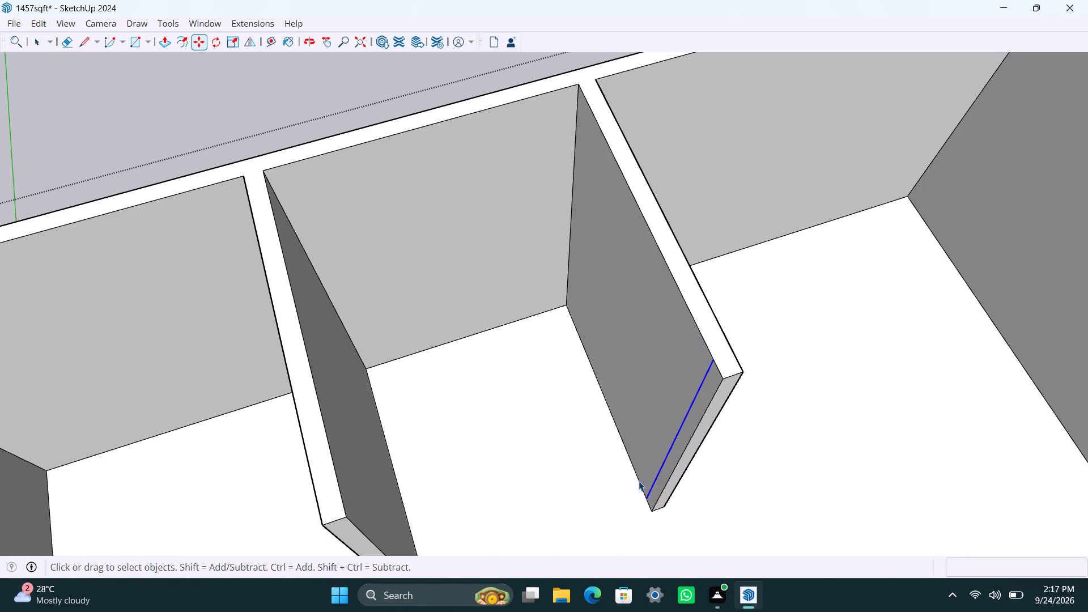
Push/Pull the 4.5" strip at the second partition's end out 1'6" toward the 7' partition to form a return.
click(688, 436)
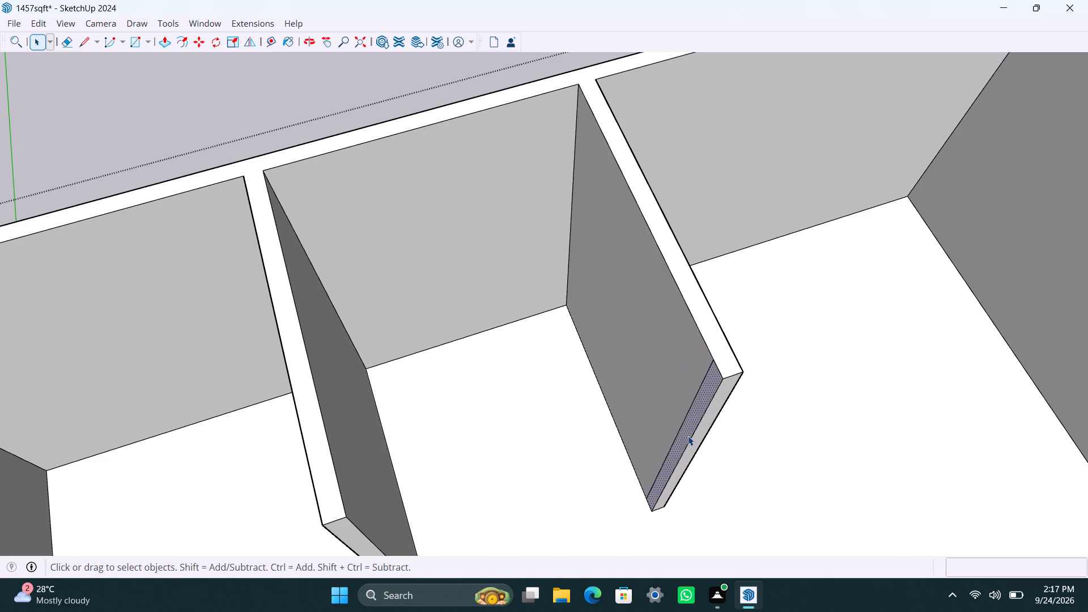
key(p)
drag(688, 436, 654, 465)
text(1'6")
key(Return)
key(space)
Place a Tape Measure guide on the floor 3' from the return's end, toward the 7' partition, to mark the door opening.
scroll(525, 486, down, 3)
shift+middle_drag(526, 485, 542, 422)
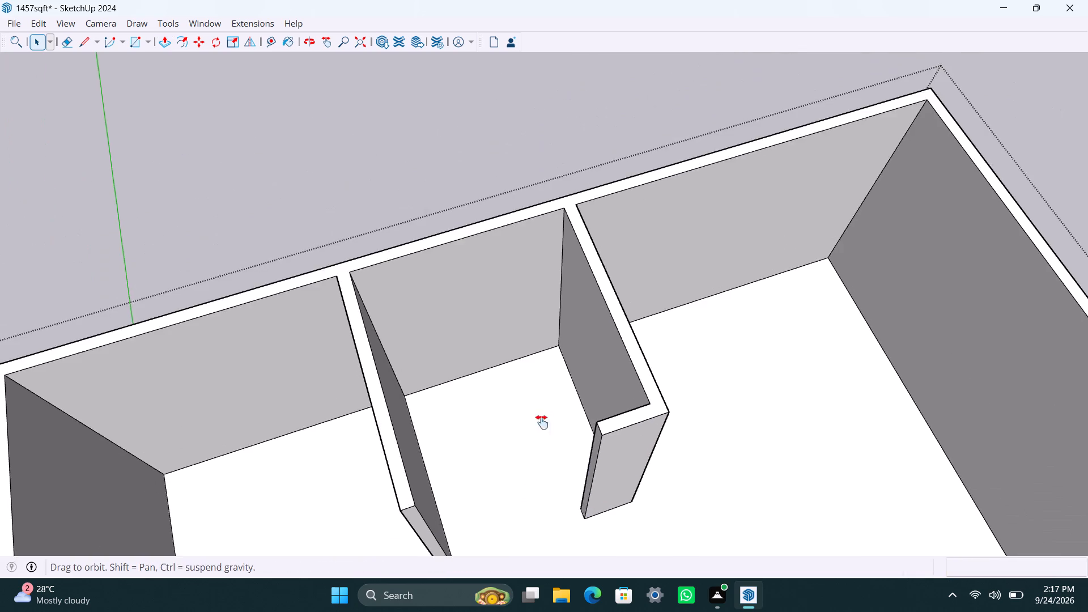
shift+middle_drag(542, 422, 550, 380)
scroll(575, 424, up, 1)
key(t)
scroll(609, 405, up, 3)
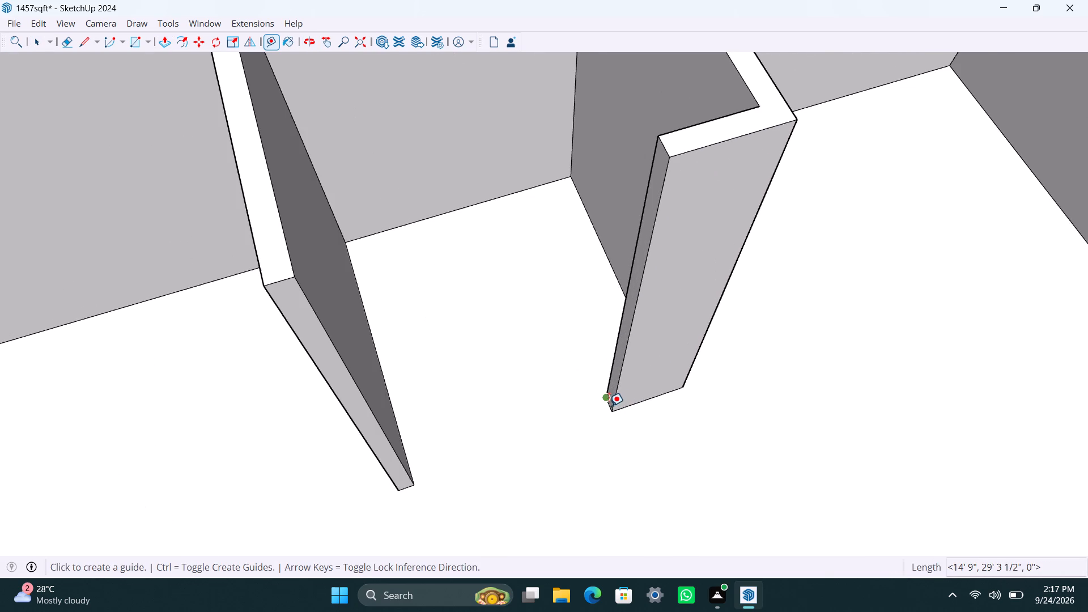
scroll(609, 406, up, 4)
click(607, 405)
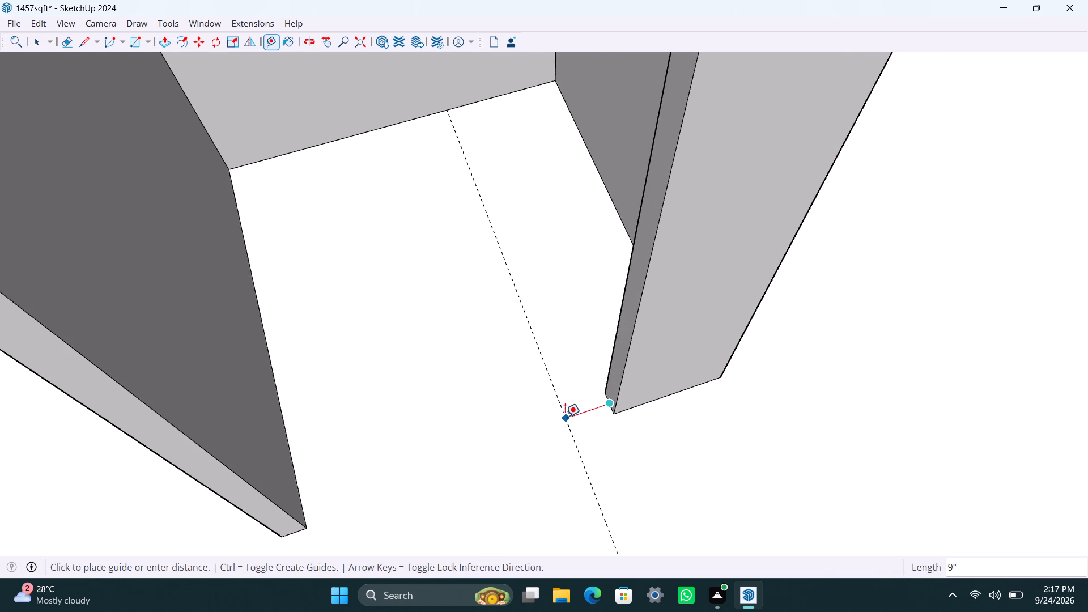
text(3')
key(Return)
key(space)
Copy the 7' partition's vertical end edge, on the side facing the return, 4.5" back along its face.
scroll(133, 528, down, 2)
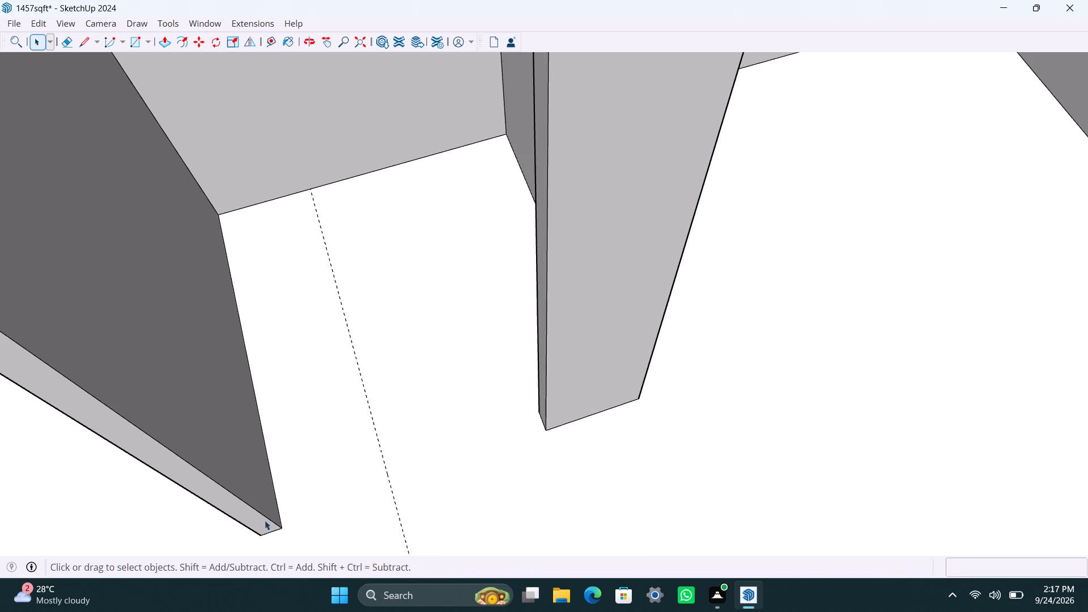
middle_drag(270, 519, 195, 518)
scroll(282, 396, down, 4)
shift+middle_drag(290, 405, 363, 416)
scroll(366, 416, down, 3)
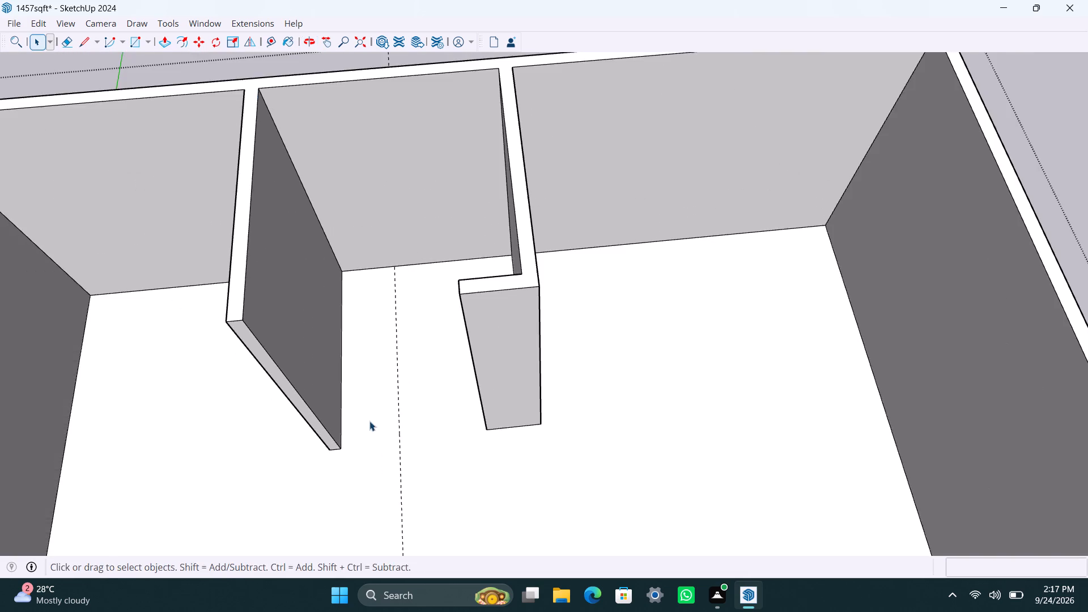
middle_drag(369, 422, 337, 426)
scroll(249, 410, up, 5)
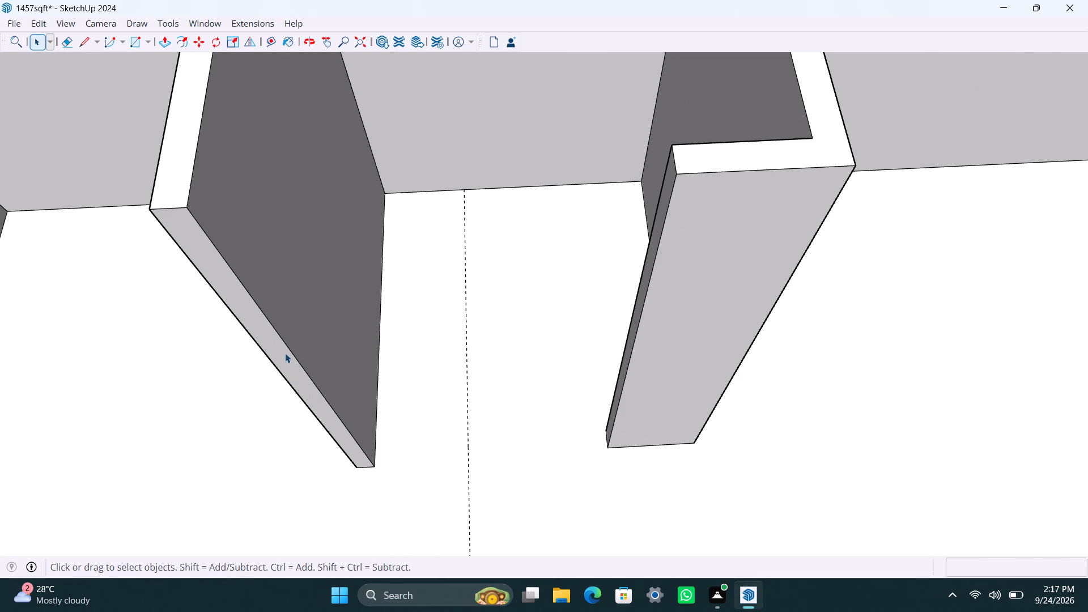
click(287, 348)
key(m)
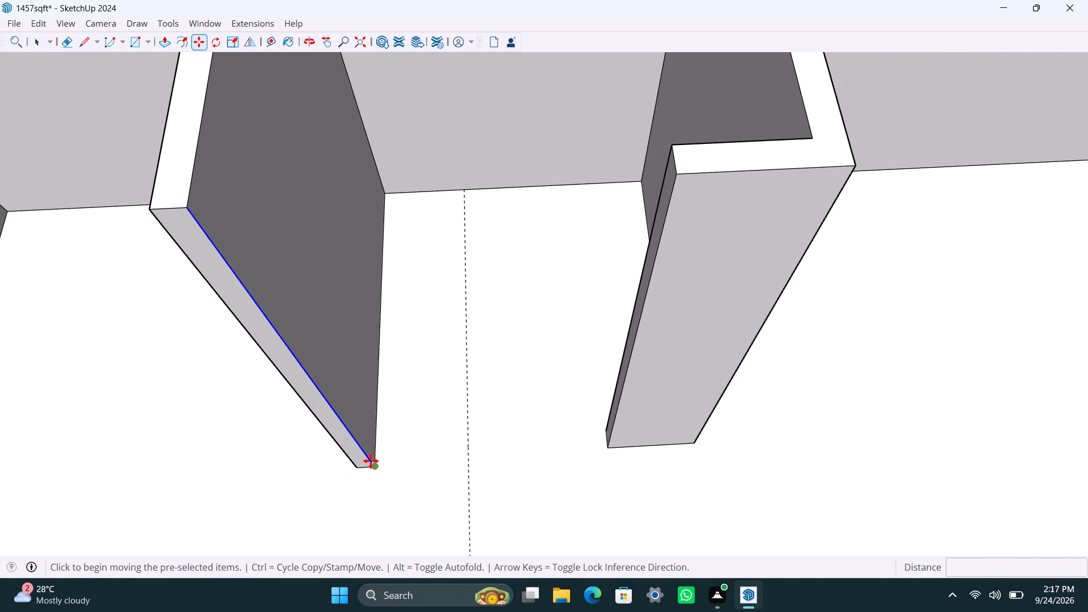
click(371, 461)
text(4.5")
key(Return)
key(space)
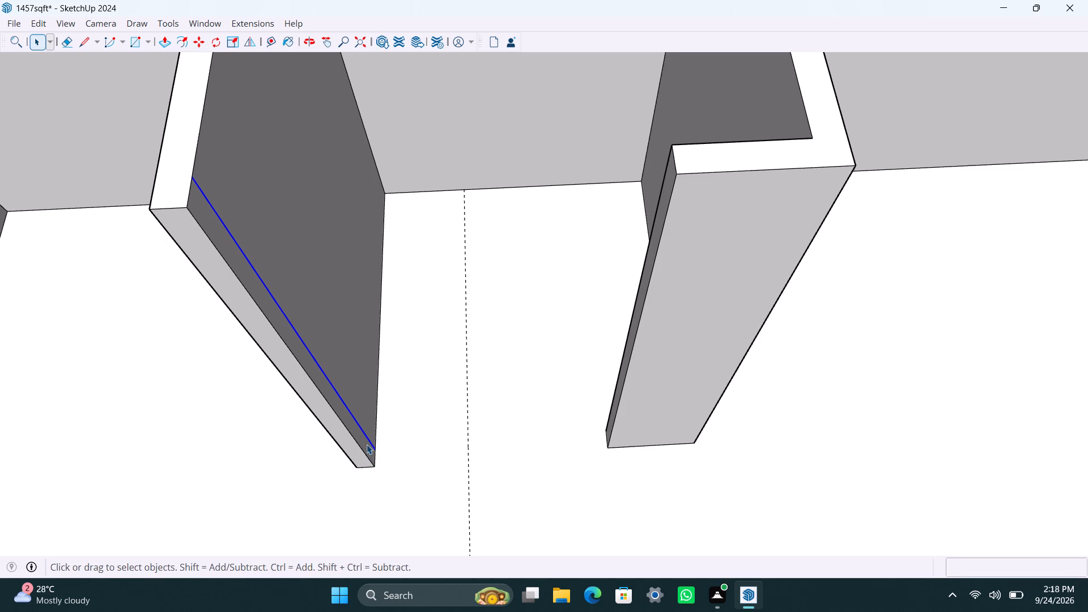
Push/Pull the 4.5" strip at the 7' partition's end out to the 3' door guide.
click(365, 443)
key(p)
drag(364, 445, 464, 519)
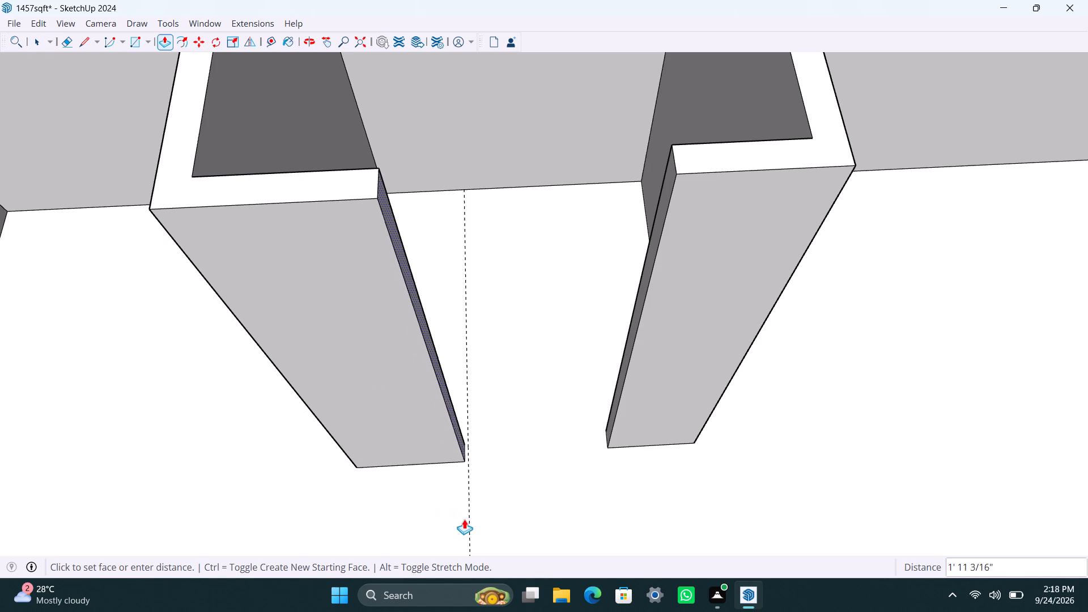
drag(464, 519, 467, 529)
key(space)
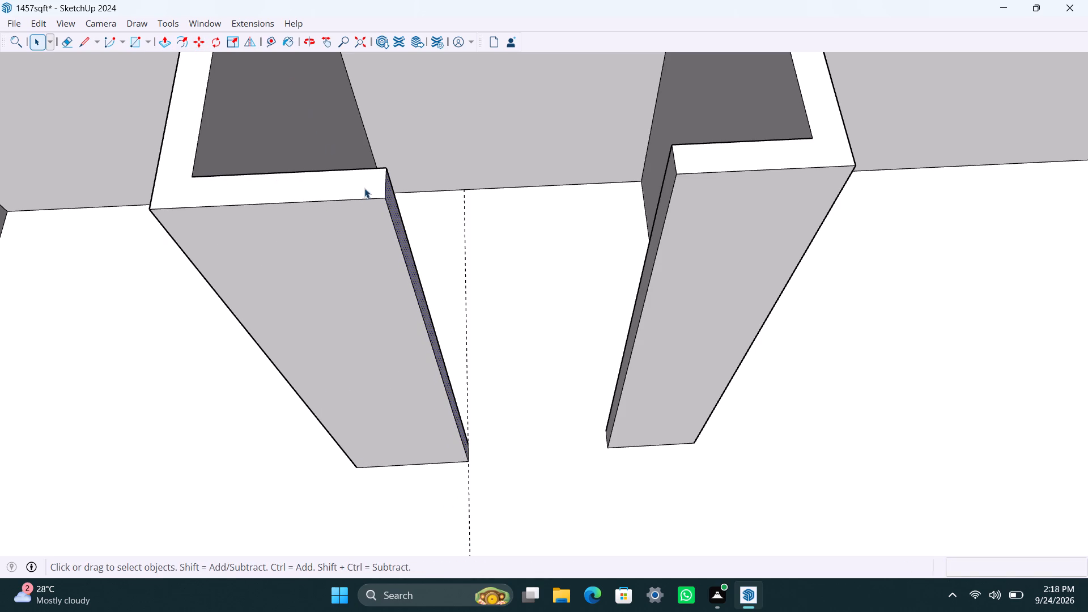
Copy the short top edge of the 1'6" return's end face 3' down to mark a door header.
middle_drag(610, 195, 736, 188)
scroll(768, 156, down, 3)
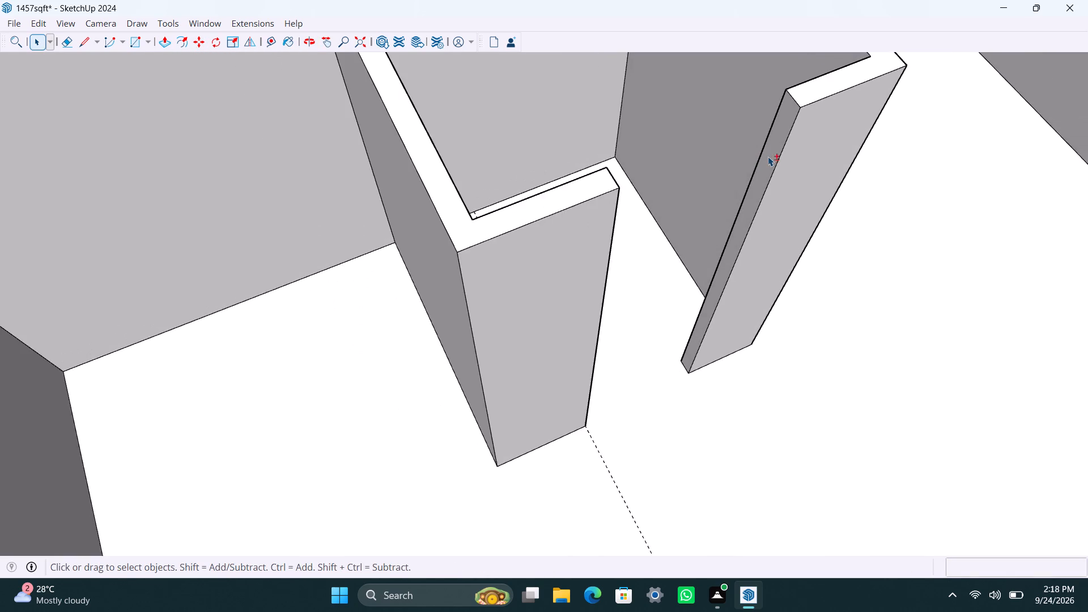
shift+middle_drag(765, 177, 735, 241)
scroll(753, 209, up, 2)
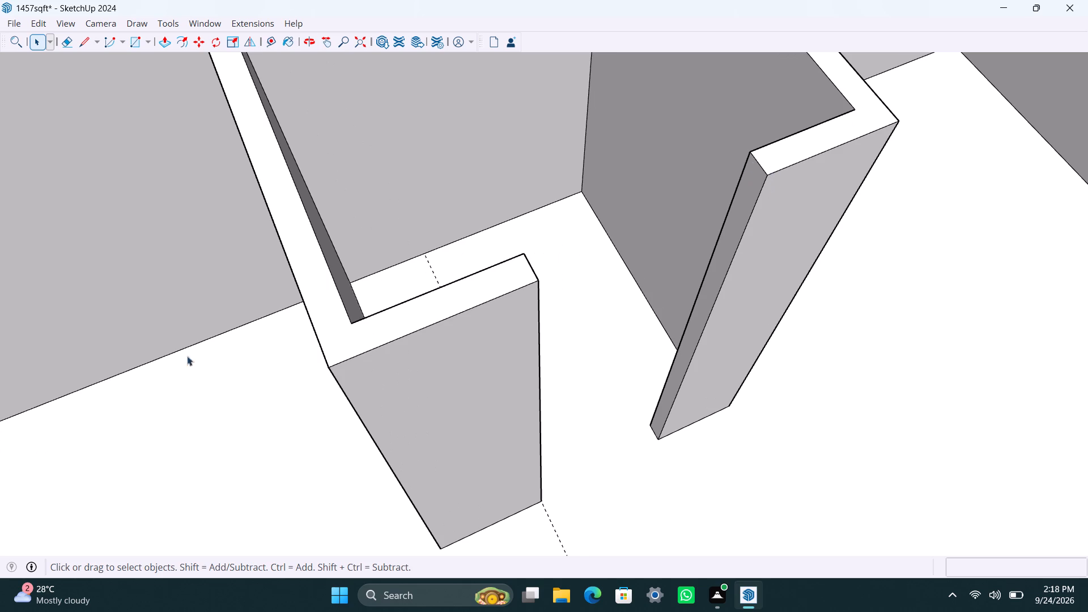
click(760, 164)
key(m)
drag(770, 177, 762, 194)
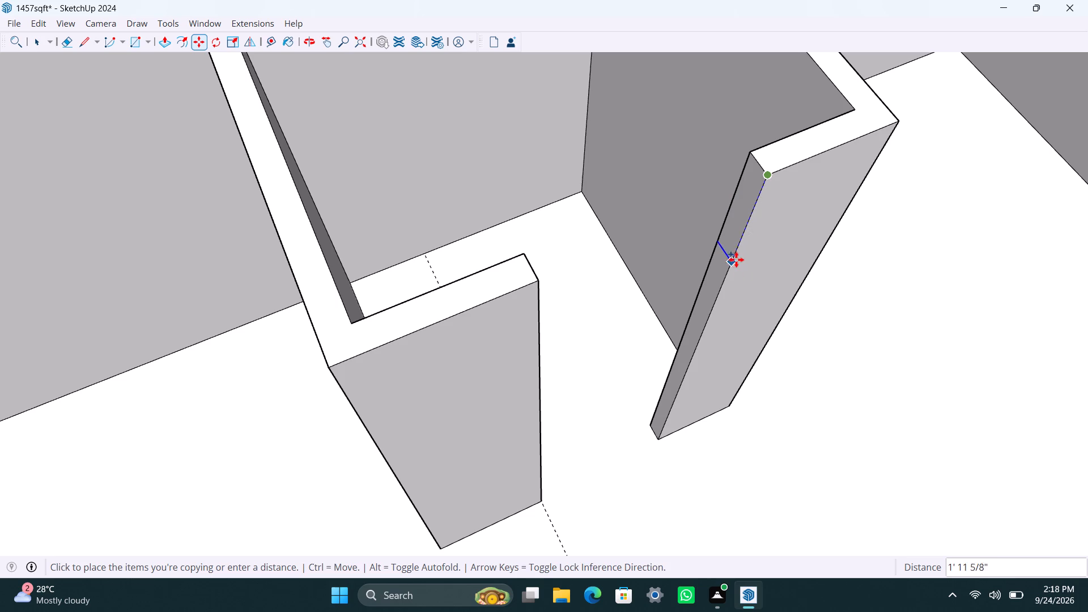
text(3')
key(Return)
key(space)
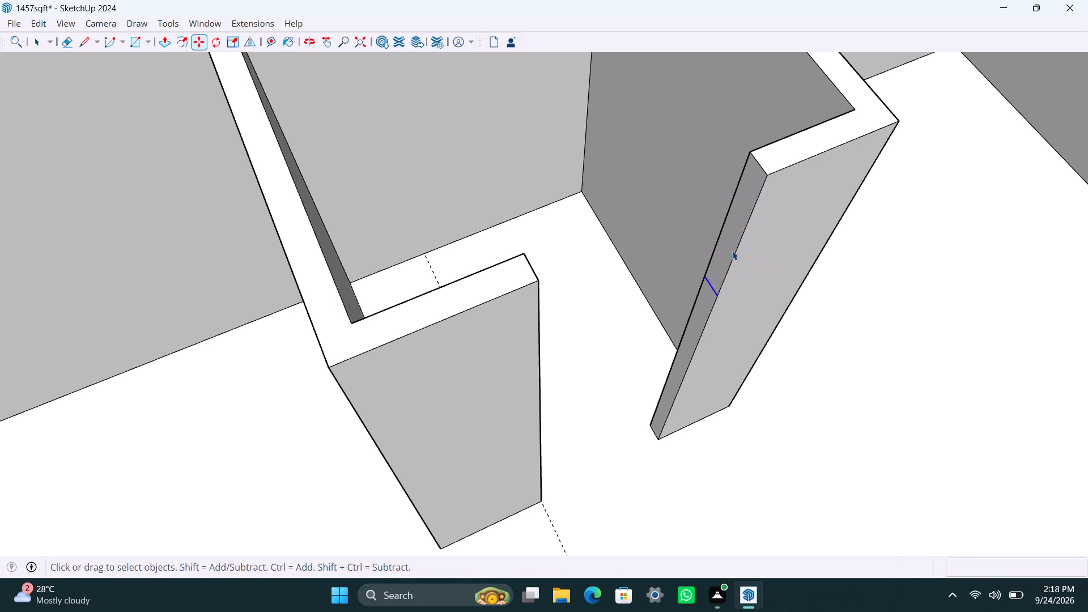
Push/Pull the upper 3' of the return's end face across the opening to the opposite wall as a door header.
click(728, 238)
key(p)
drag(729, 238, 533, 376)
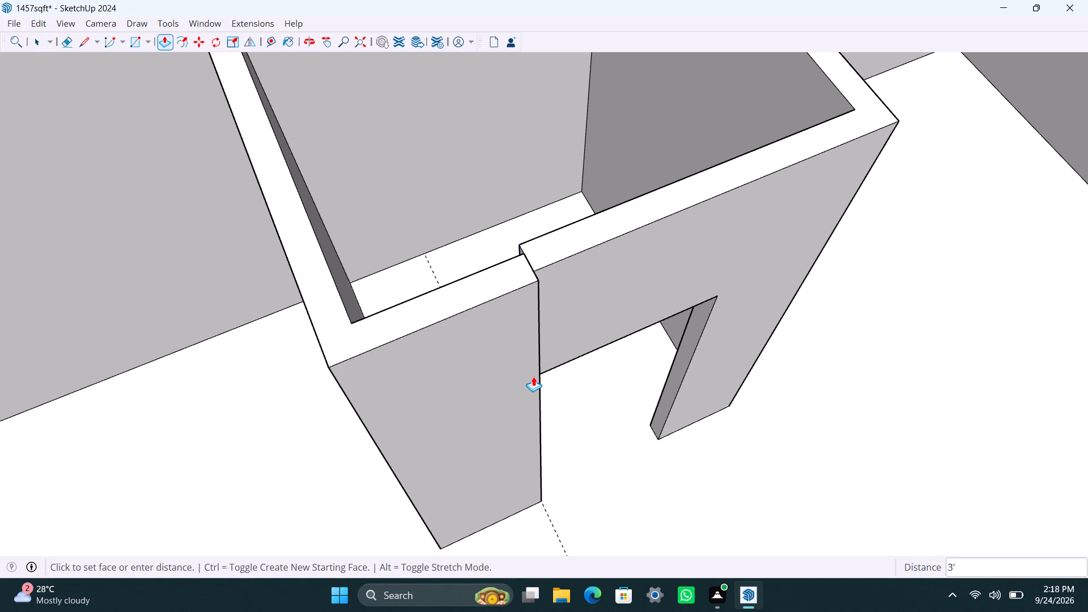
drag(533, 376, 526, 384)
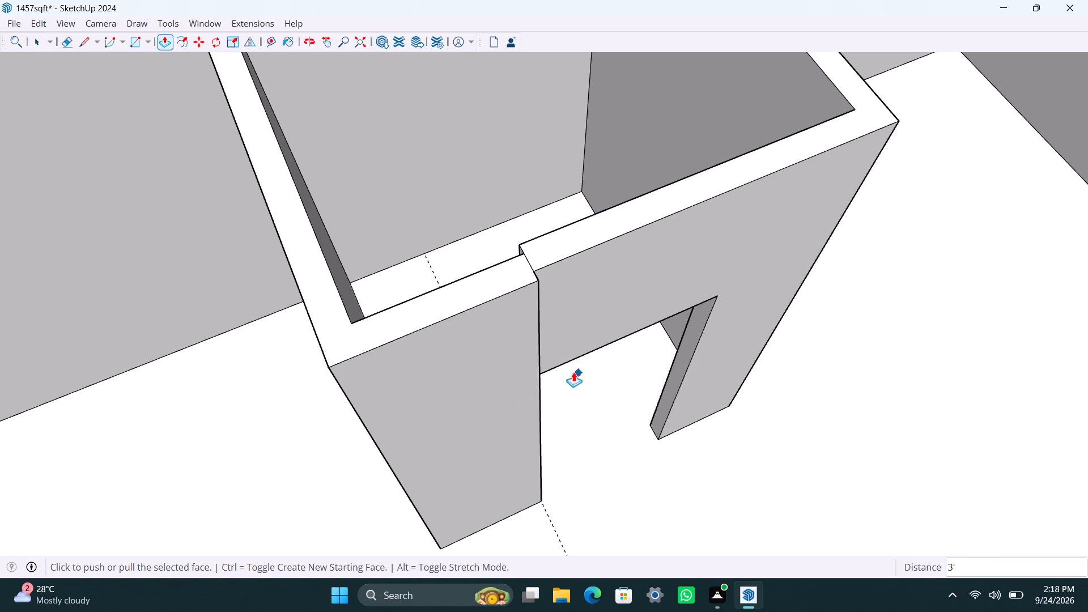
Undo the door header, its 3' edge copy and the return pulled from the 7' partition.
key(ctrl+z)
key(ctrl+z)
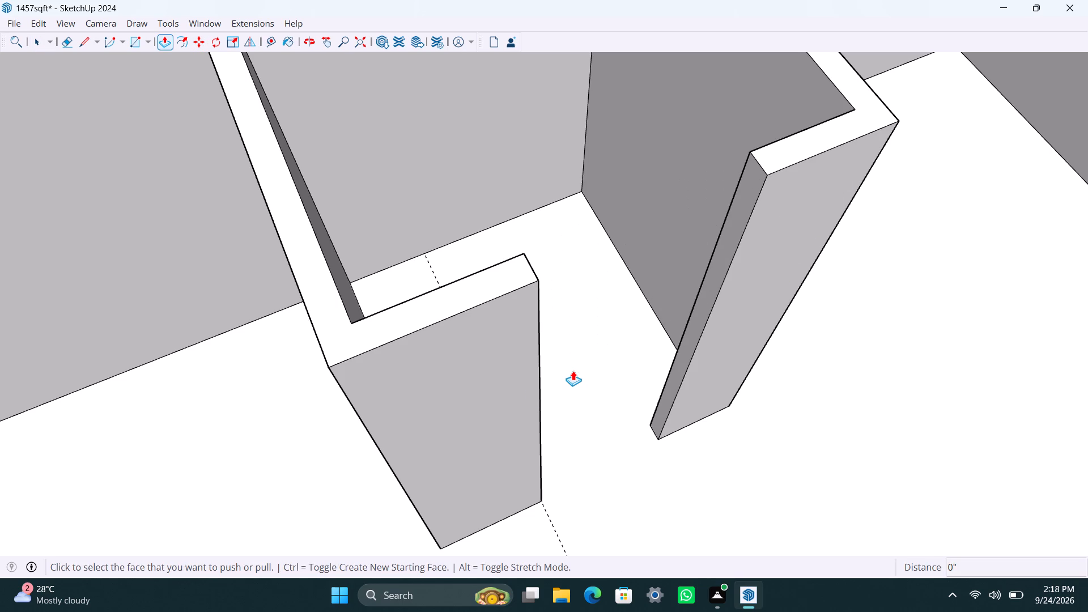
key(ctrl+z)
Copy the vertical edge where the 7' partition meets the far wall 6'6" along the partition's face.
scroll(544, 384, down, 5)
middle_drag(617, 422, 450, 429)
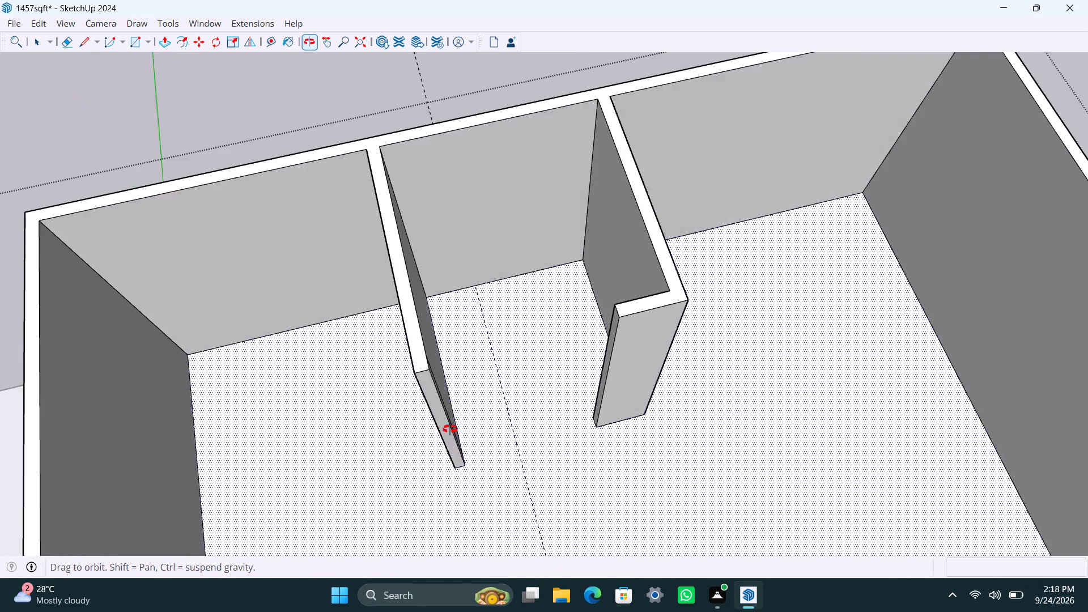
middle_drag(450, 429, 341, 409)
key(space)
key(m)
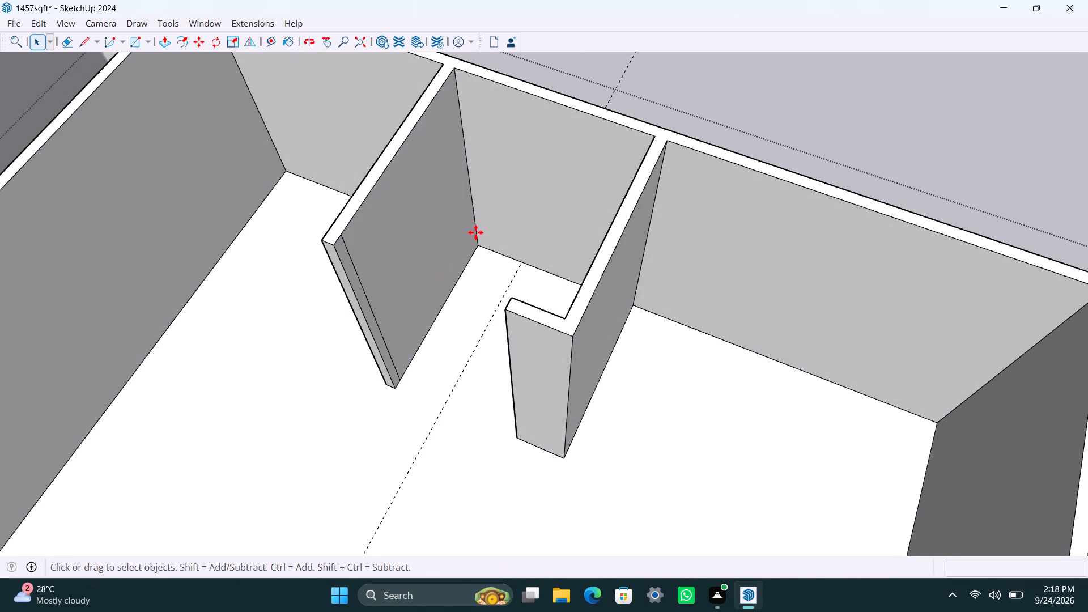
key(space)
click(481, 241)
click(475, 241)
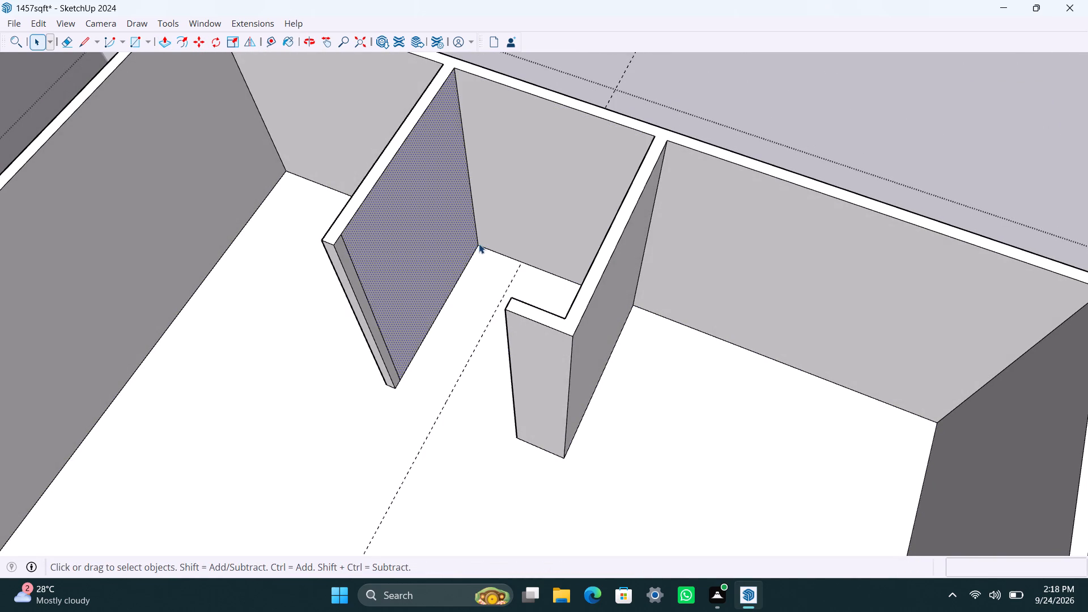
click(480, 243)
key(m)
click(479, 243)
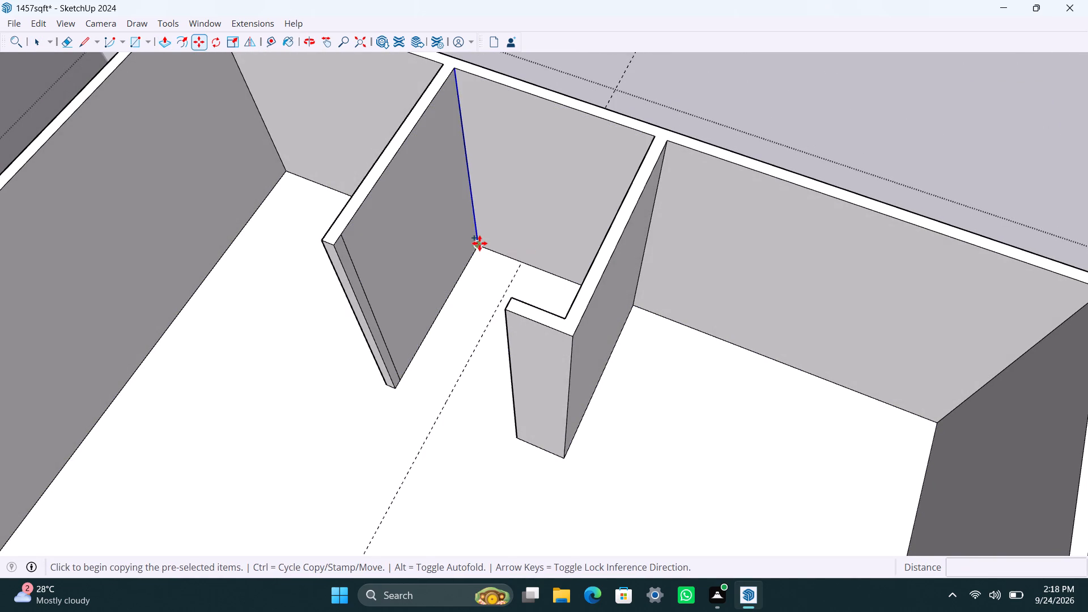
text(6'6")
key(Return)
key(space)
Delete the earlier vertical strip edge 4.5" from the 7' partition's end, keeping the new 6'6" edge.
scroll(370, 352, up, 4)
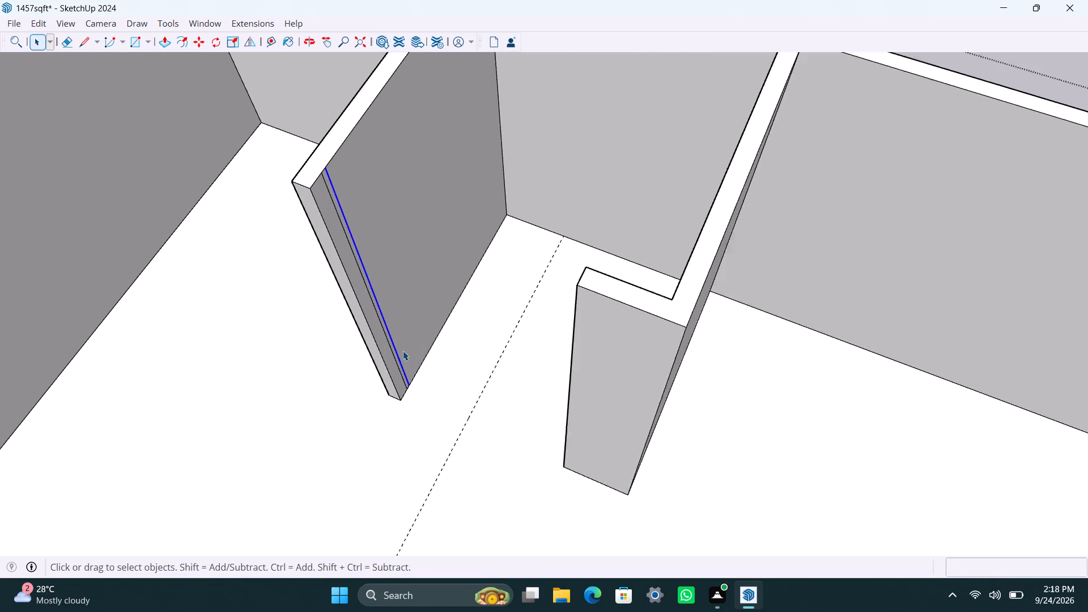
scroll(403, 351, up, 2)
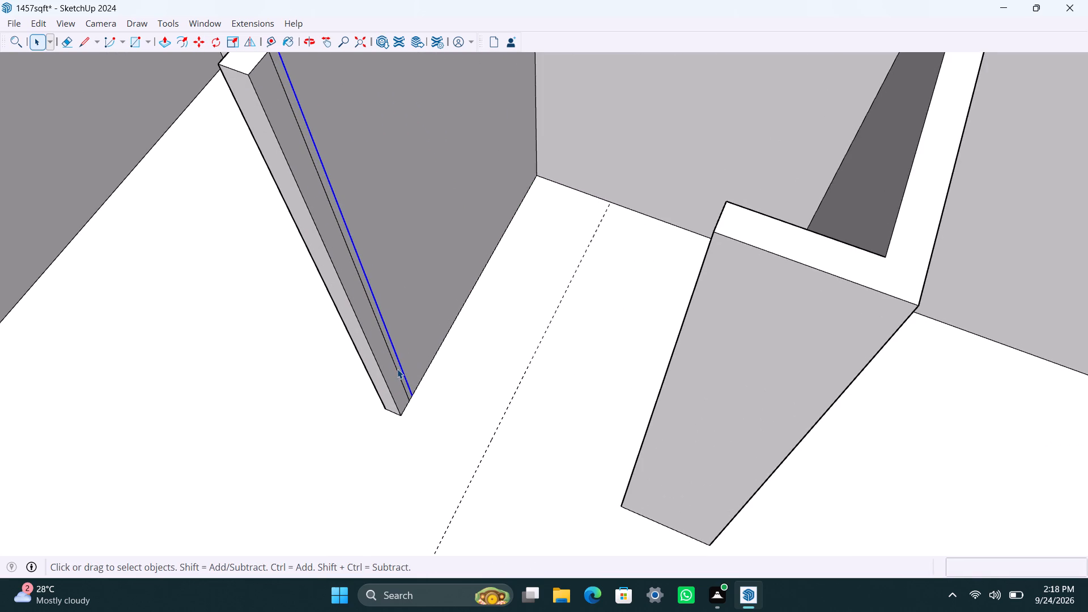
click(397, 369)
key(Delete)
Copy the 6'6" vertical edge 4.5" toward the 7' partition's free end to outline a strip.
click(409, 385)
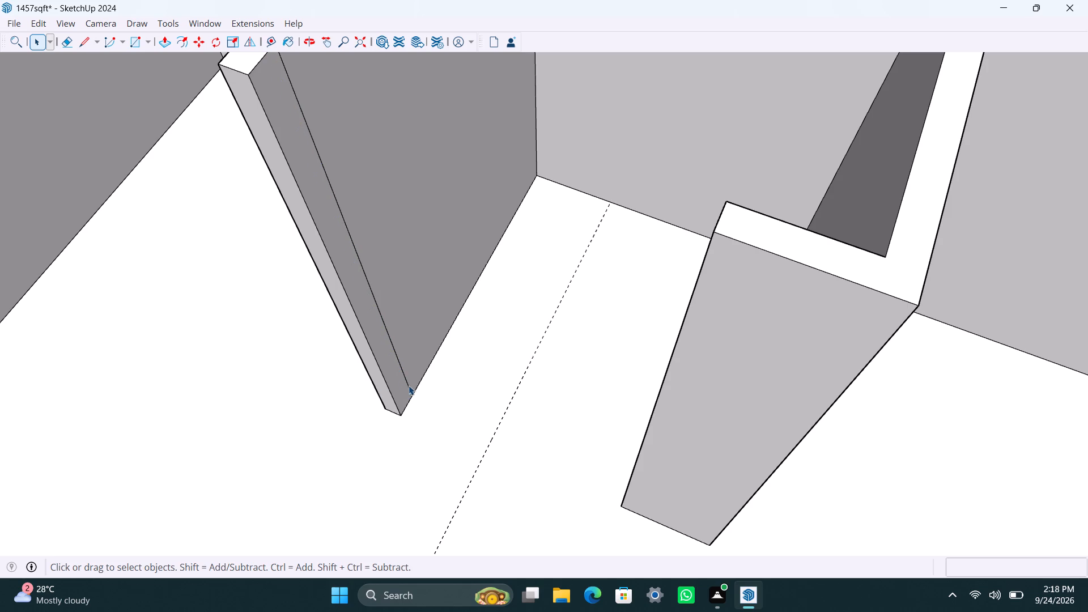
key(comma)
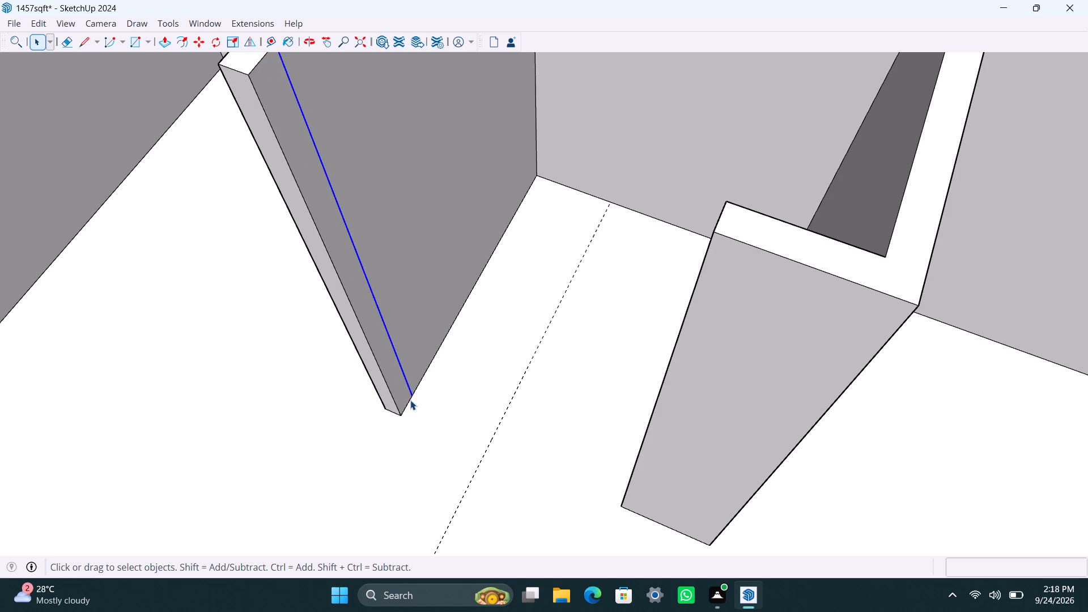
key(m)
click(413, 391)
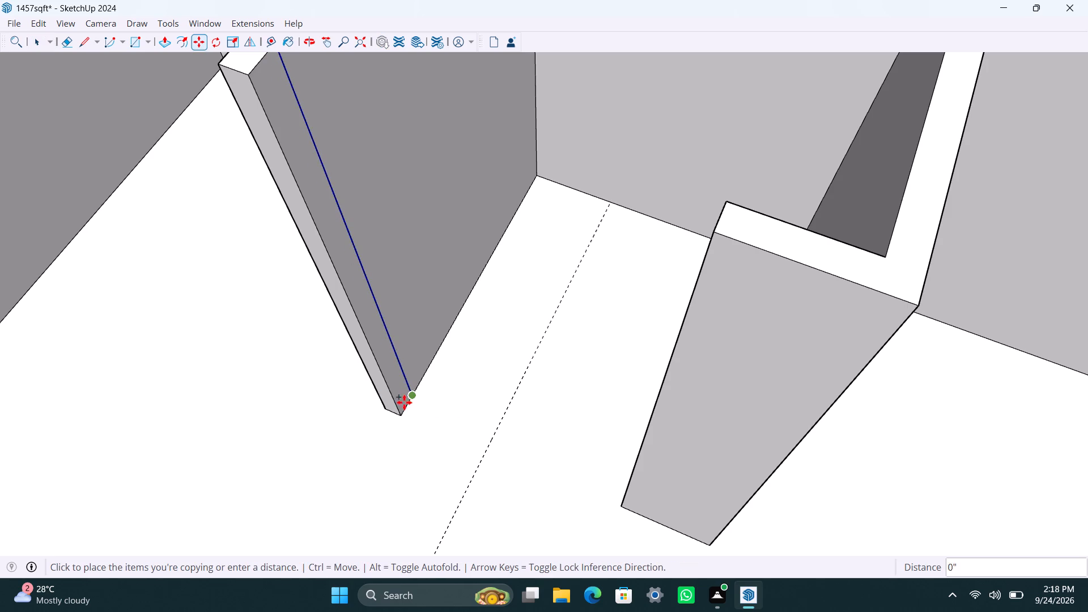
text(4.5")
key(Return)
key(space)
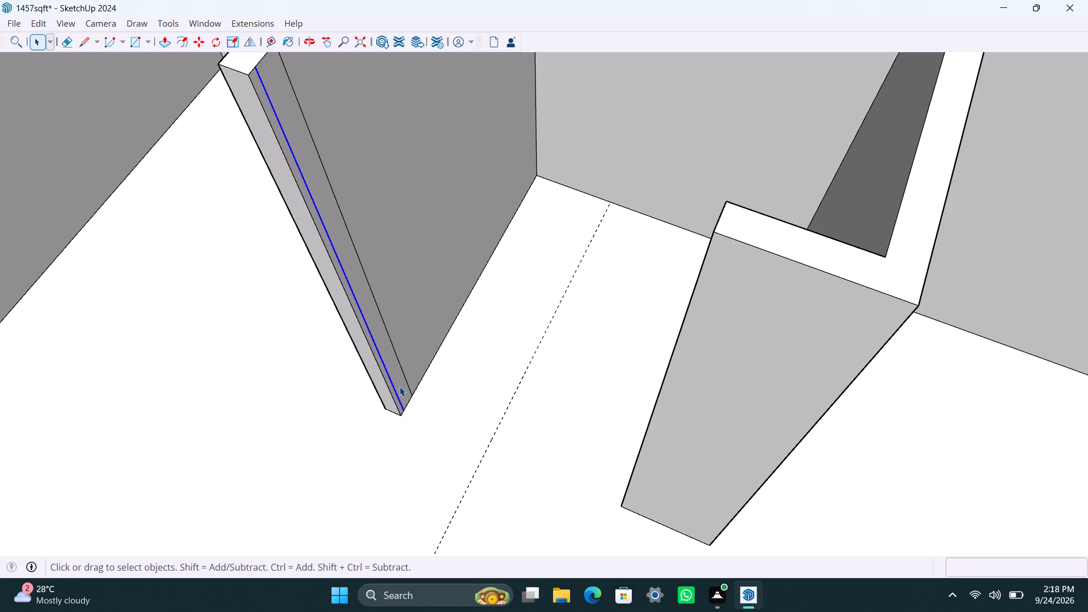
Push/Pull the 4.5" strip out from the 7' partition as a return reaching the dashed guide line.
click(399, 386)
key(p)
drag(401, 387, 703, 313)
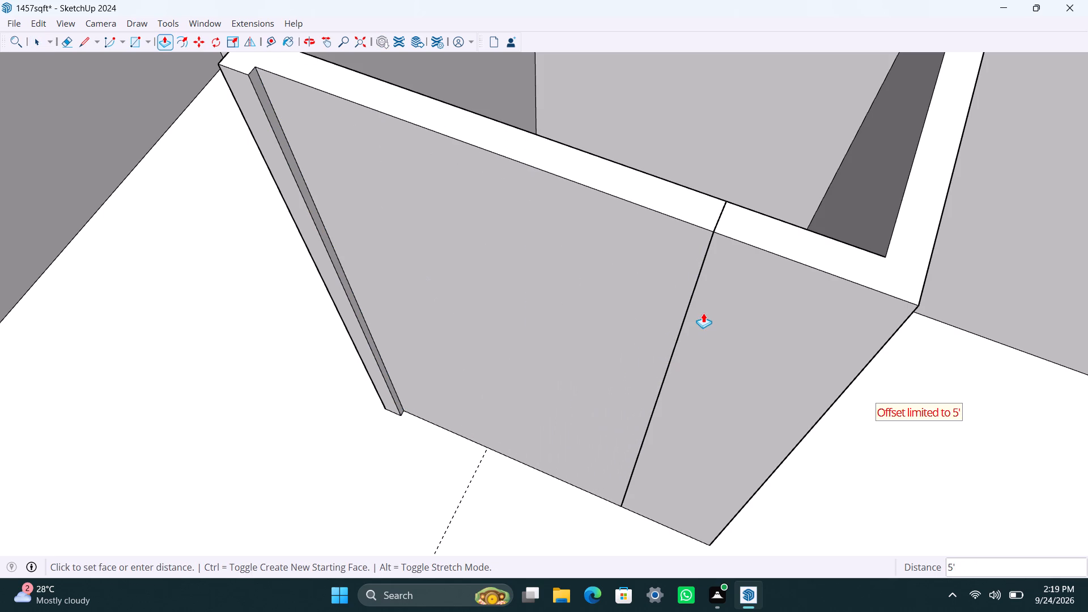
drag(703, 313, 461, 512)
key(space)
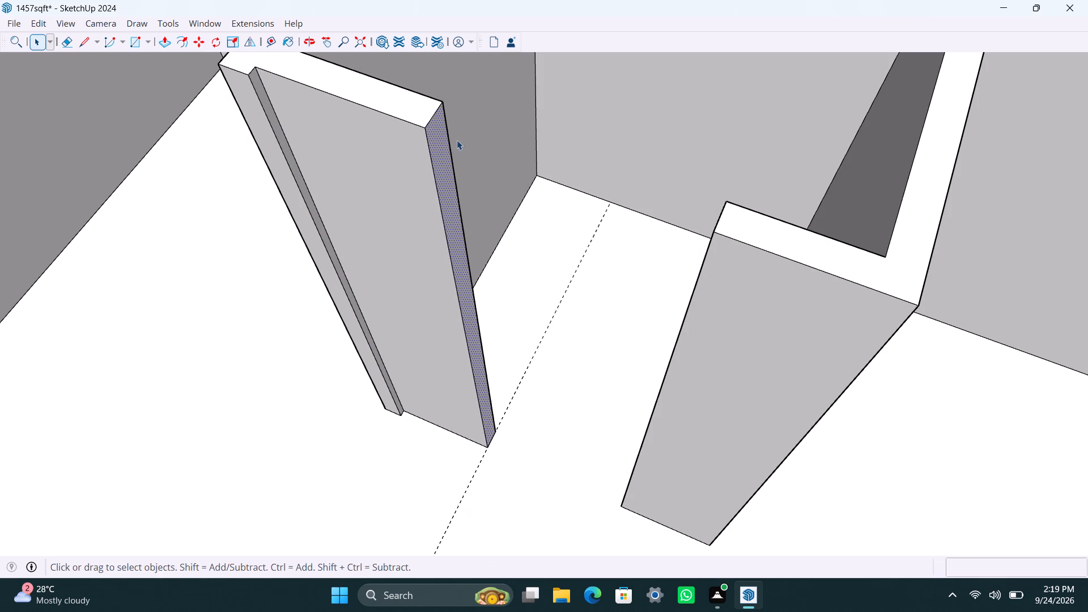
Form a door header by copying the return's top end edge 3' down and Push/Pulling the upper face 3' to the opposite return.
click(434, 119)
key(m)
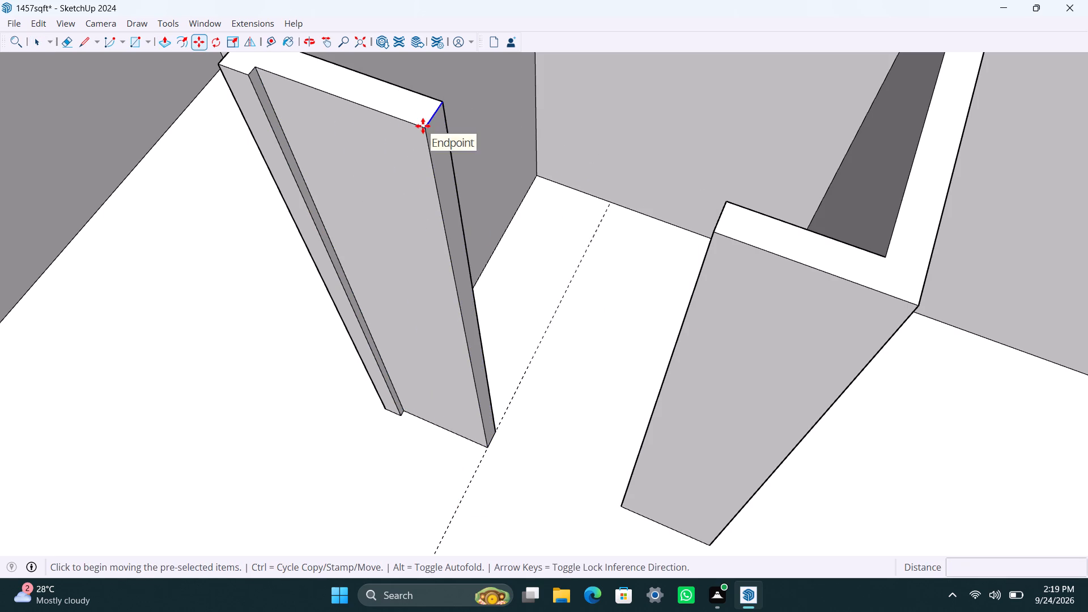
drag(423, 126, 426, 136)
key(3)
key(apostrophe)
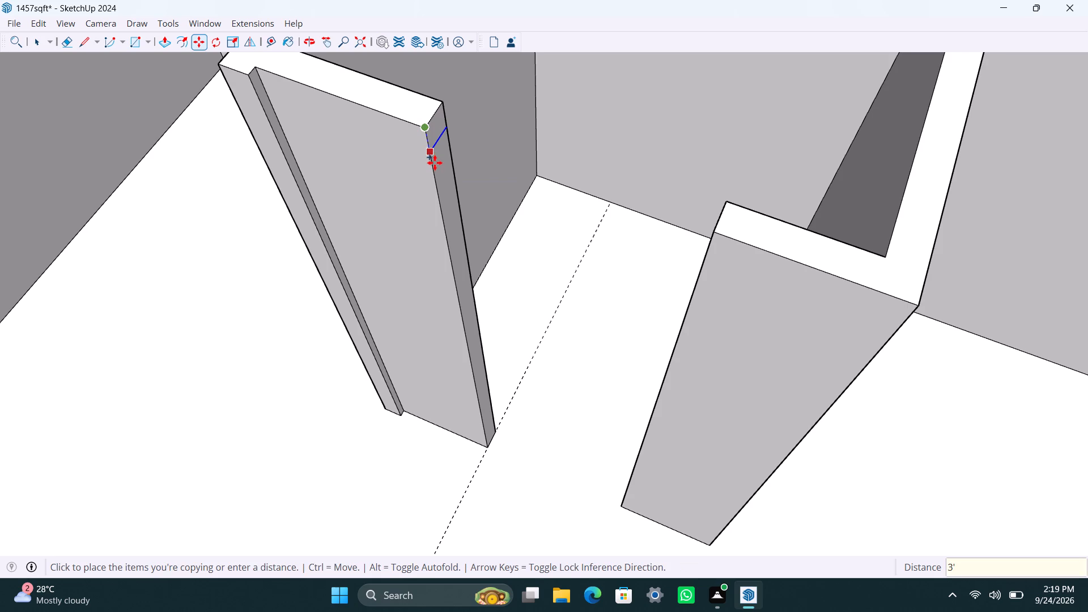
key(Return)
key(space)
click(448, 192)
key(p)
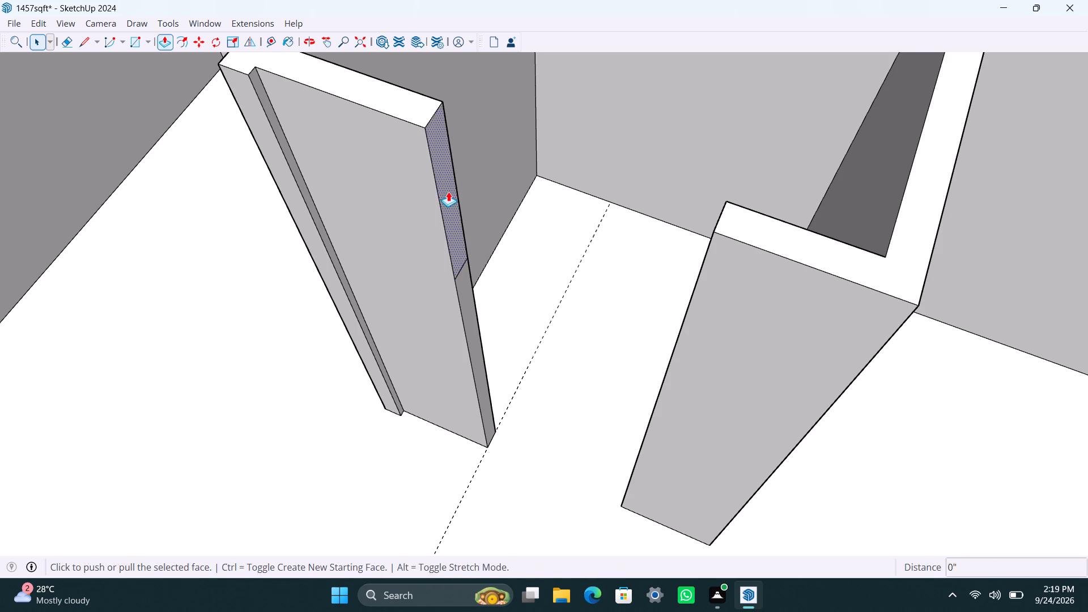
drag(448, 192, 739, 197)
key(space)
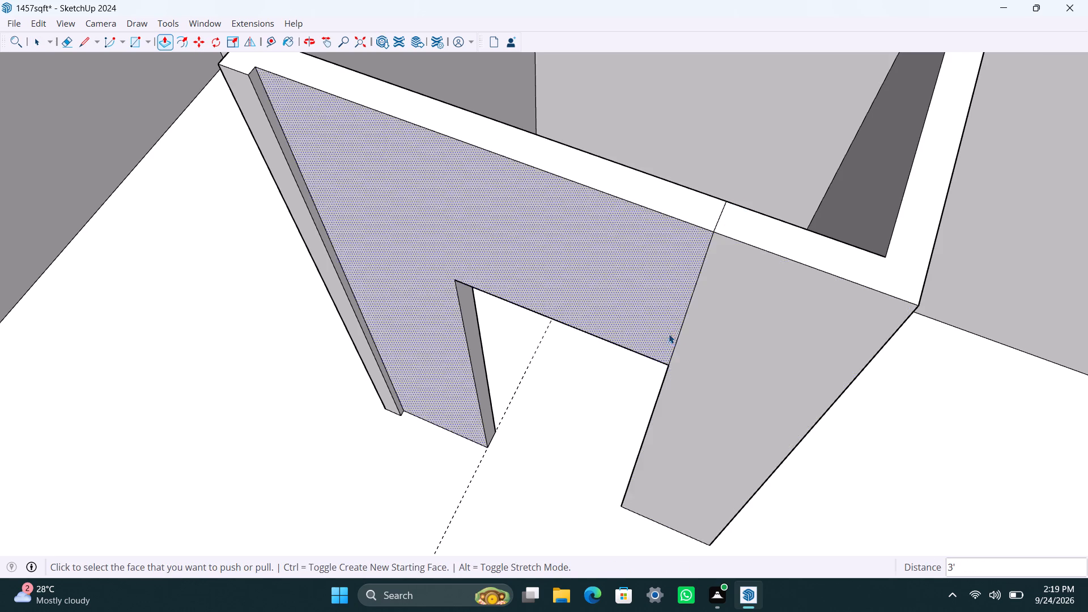
Copy the vertical edge at the unit's far corner nearest the main house 10' along the side wall, plus a 4.5" copy beyond it.
scroll(632, 318, down, 4)
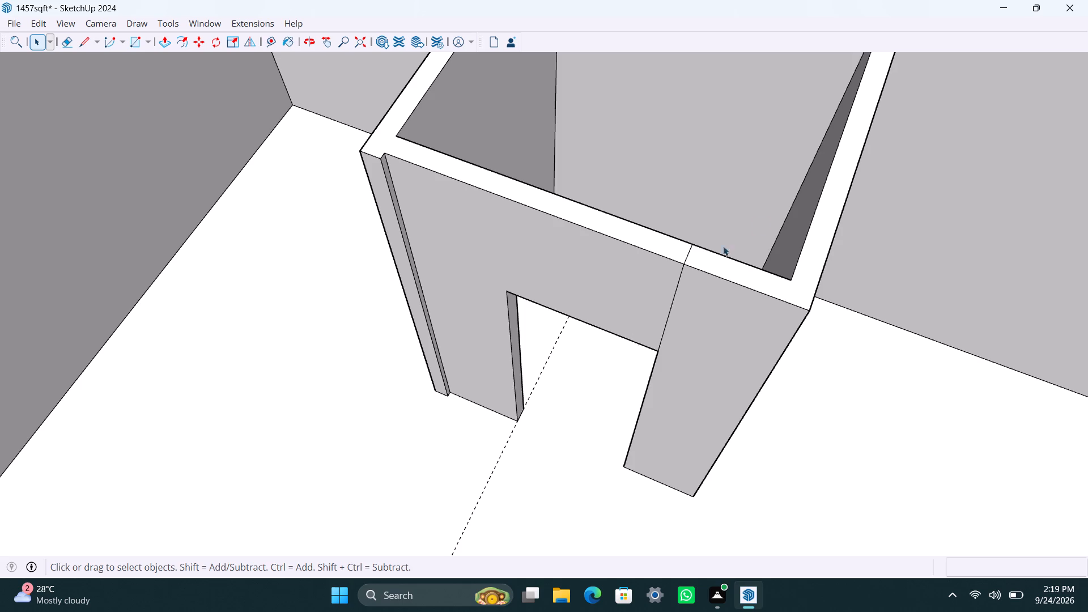
scroll(816, 301, down, 10)
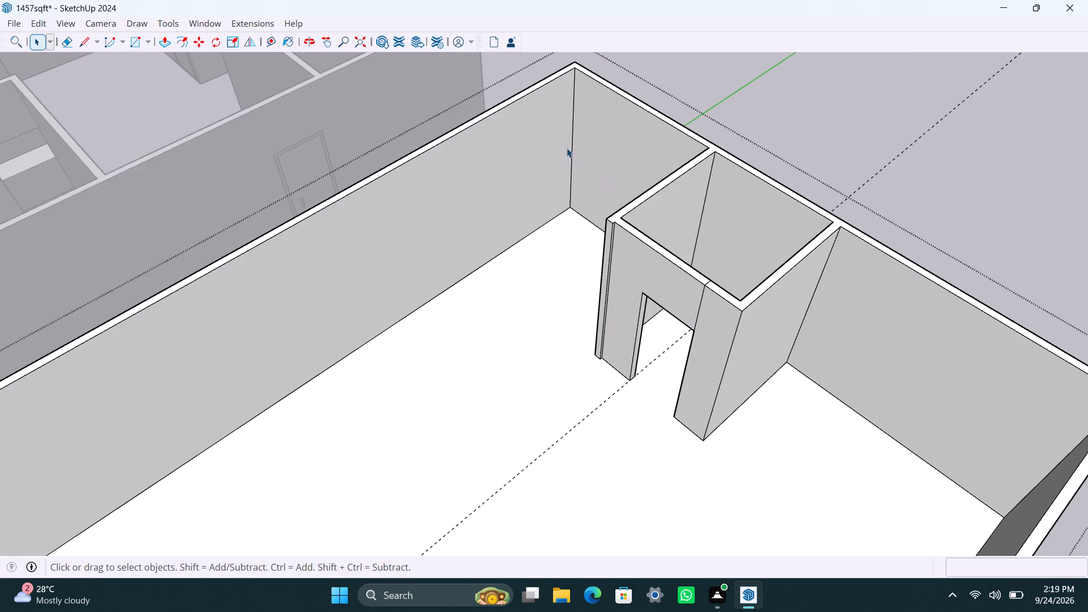
click(572, 134)
key(m)
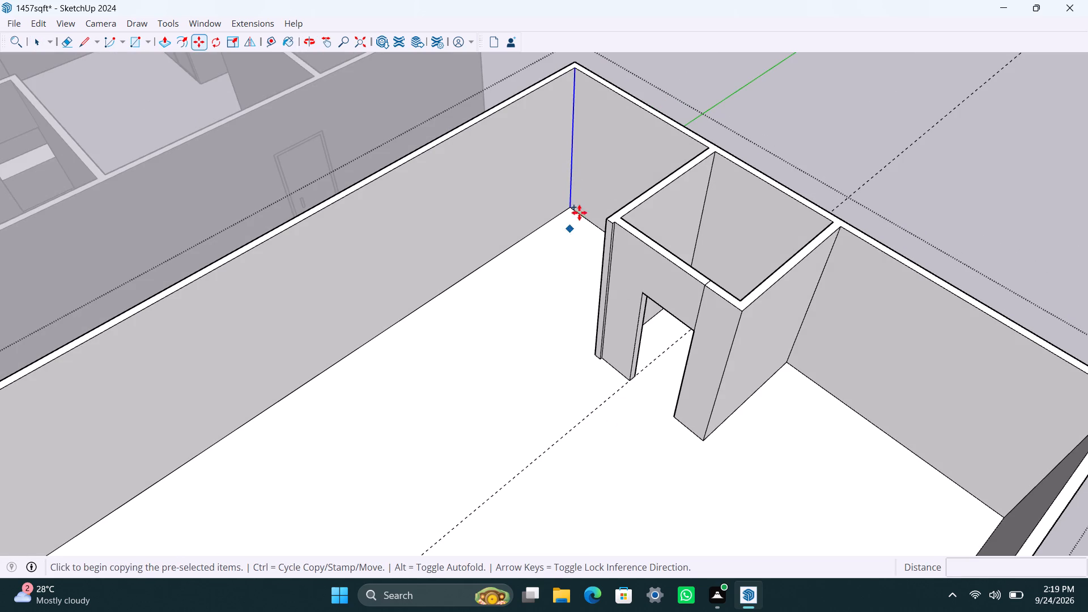
click(575, 209)
text(10')
key(Return)
drag(443, 291, 437, 292)
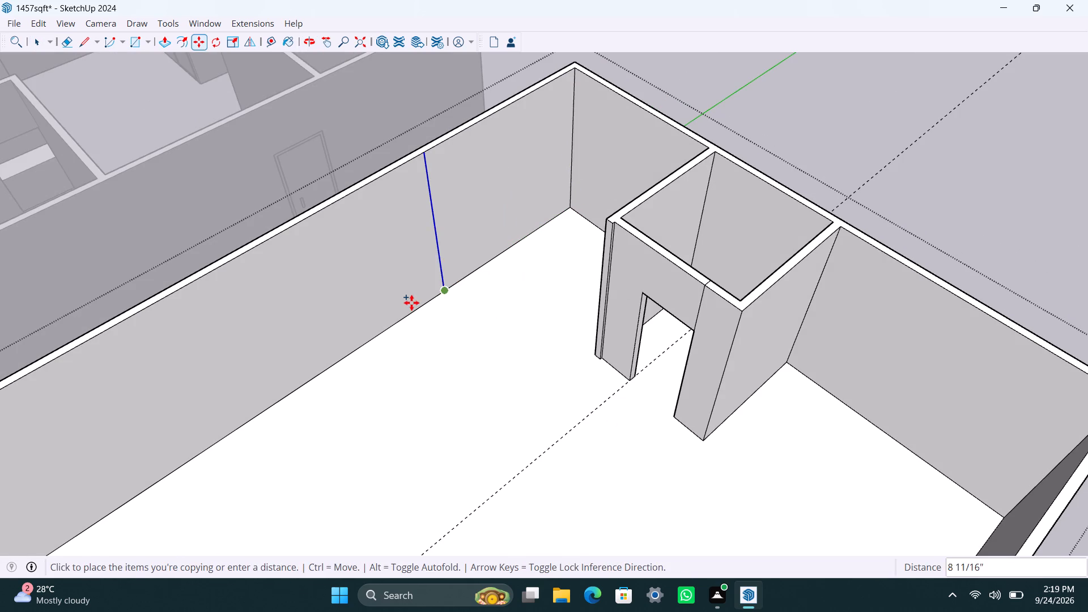
text(4.5")
key(Return)
key(space)
Push/Pull the 4.5" side-wall strip into the unit as a partition reaching in line with the 7' partition.
scroll(445, 278, up, 6)
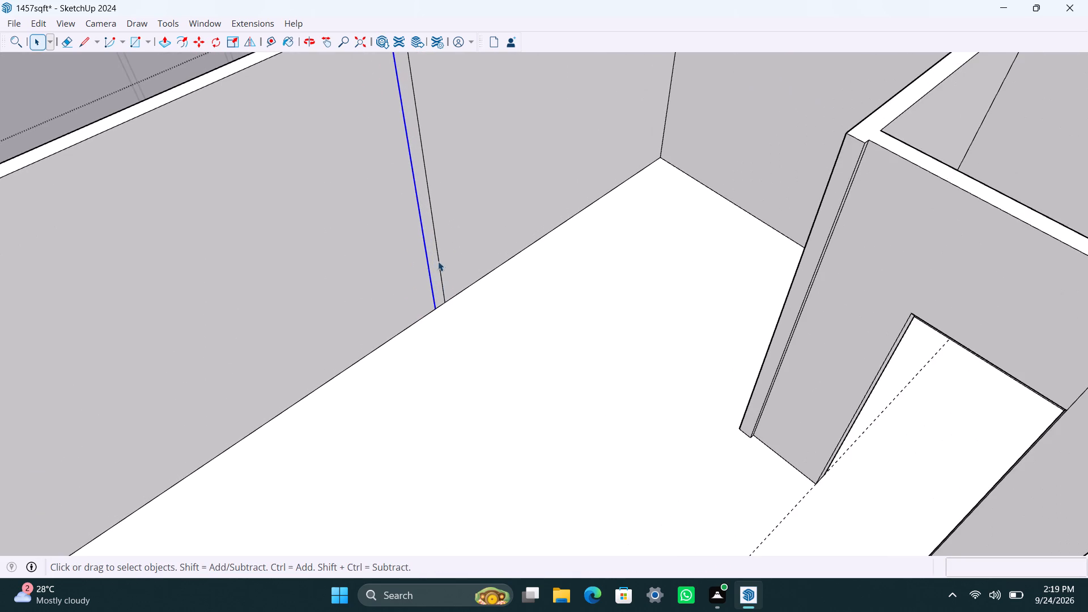
click(435, 254)
key(p)
drag(435, 254, 579, 433)
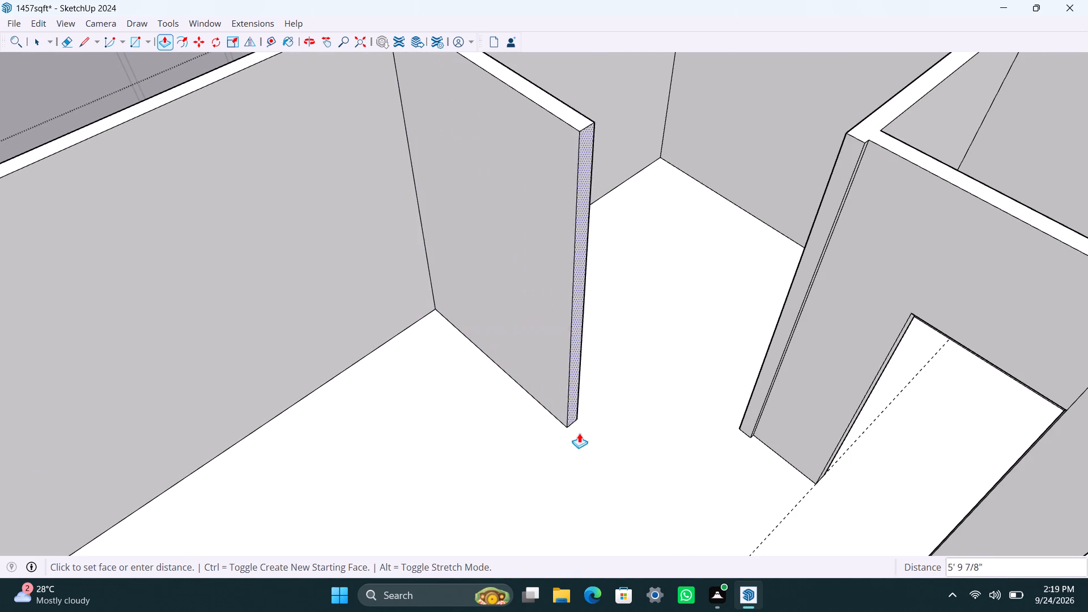
drag(579, 433, 759, 409)
key(space)
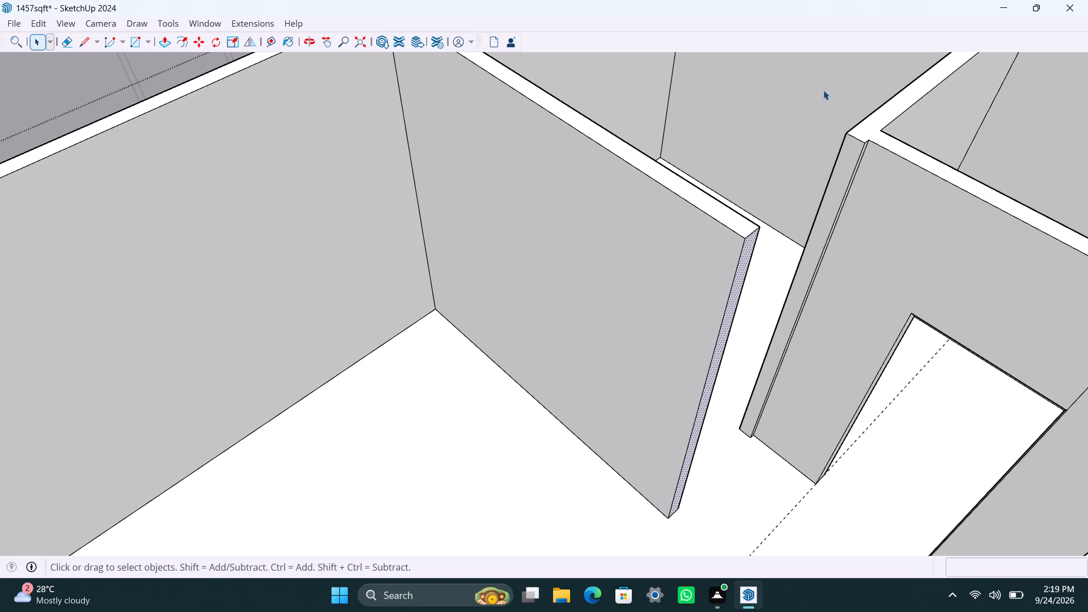
Form a door header by copying the 7' partition's top end edge 3' down and Push/Pulling the upper face 3' to the new partition.
click(858, 138)
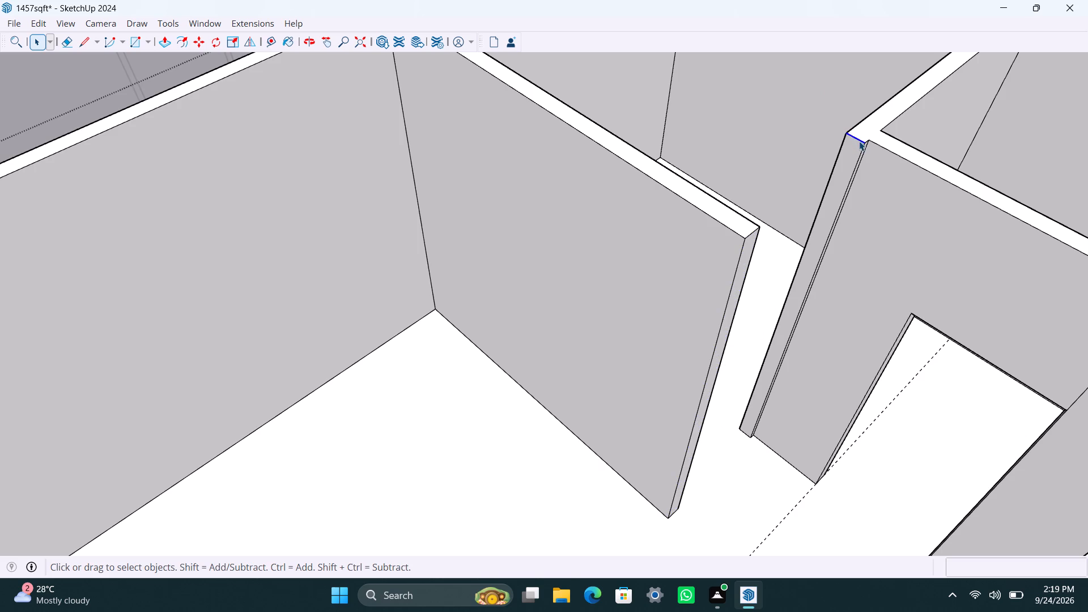
key(m)
drag(866, 144, 862, 155)
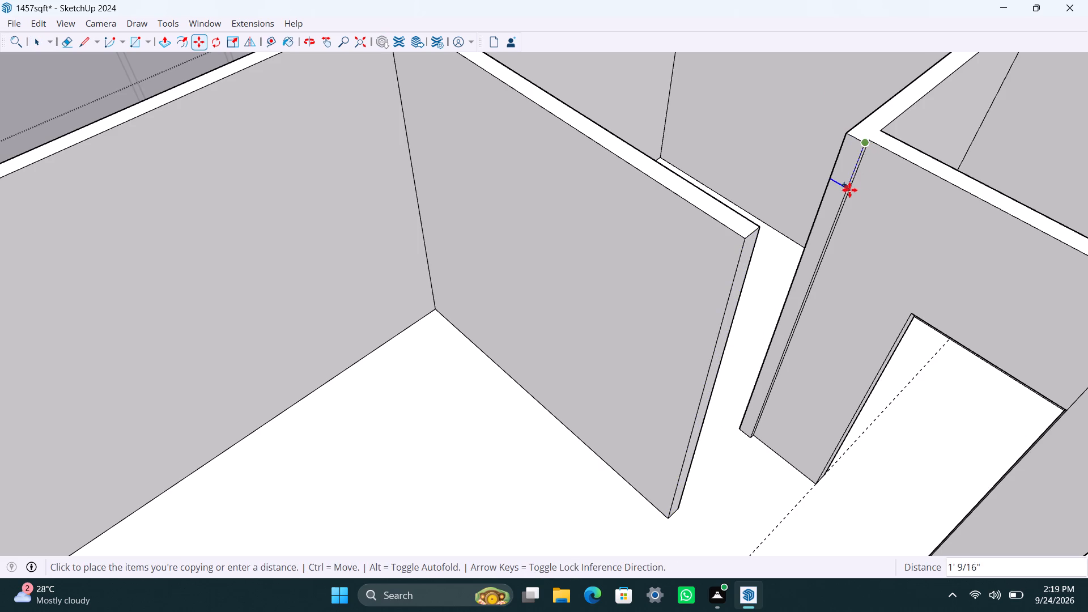
text(3')
key(Return)
key(space)
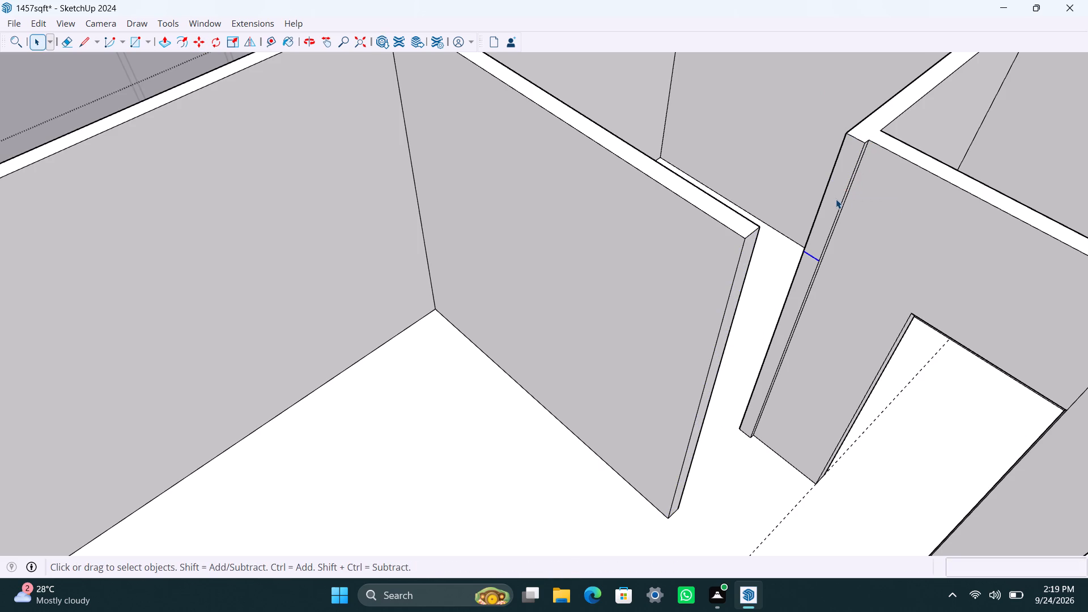
click(836, 199)
key(p)
drag(836, 199, 714, 307)
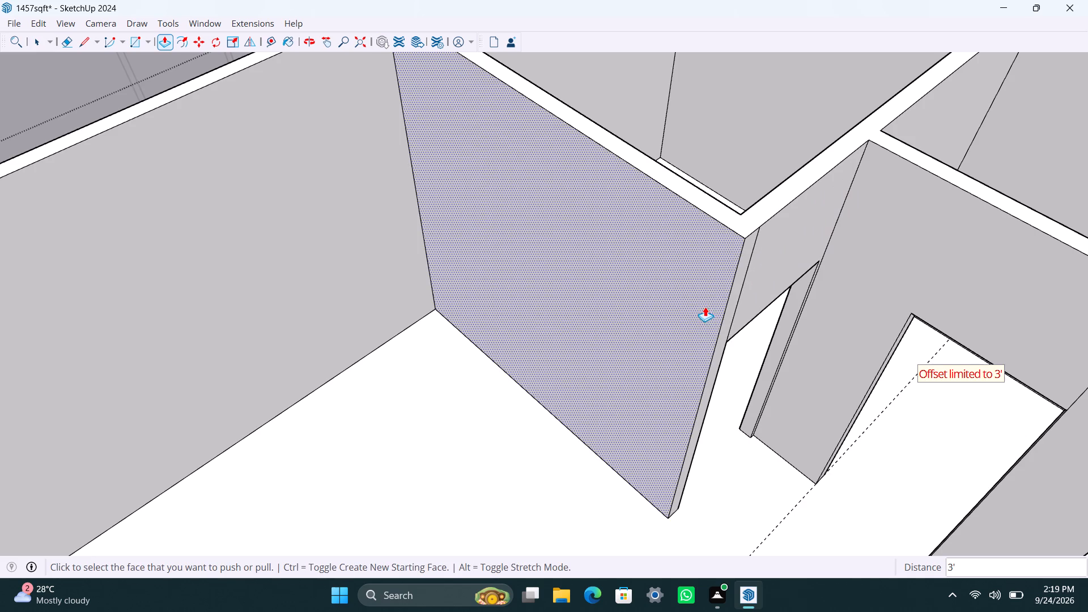
Save the model.
key(ctrl+s)
key(space)
Copy the vertical edge at the unit's other far corner 10' along the opposite side wall, plus a 4.5" copy beyond it.
scroll(698, 299, down, 4)
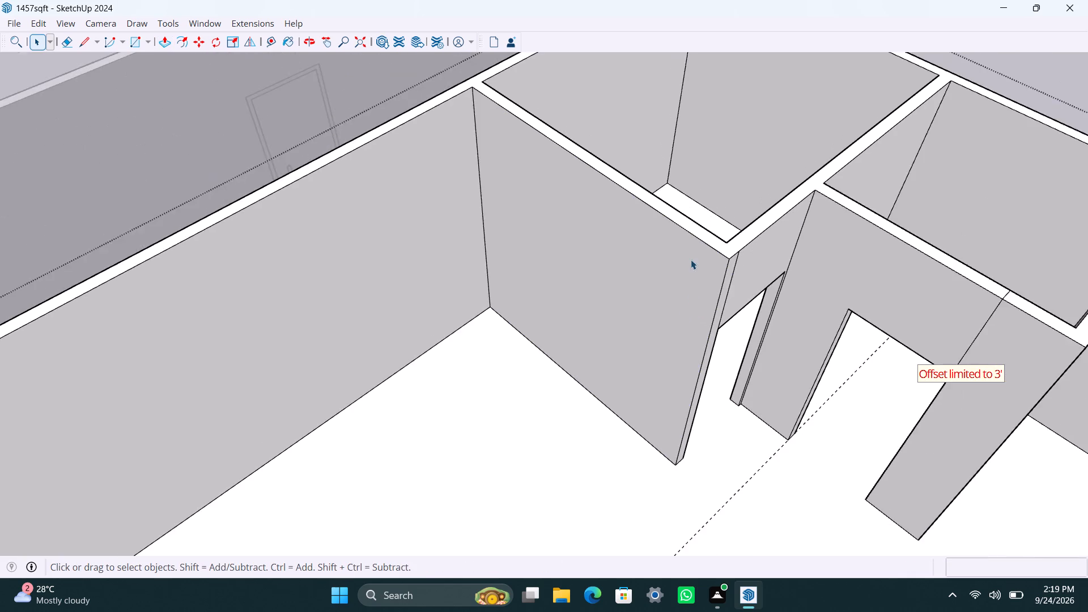
scroll(691, 260, down, 6)
shift+middle_drag(670, 332, 608, 226)
scroll(606, 246, down, 4)
middle_drag(620, 325, 806, 443)
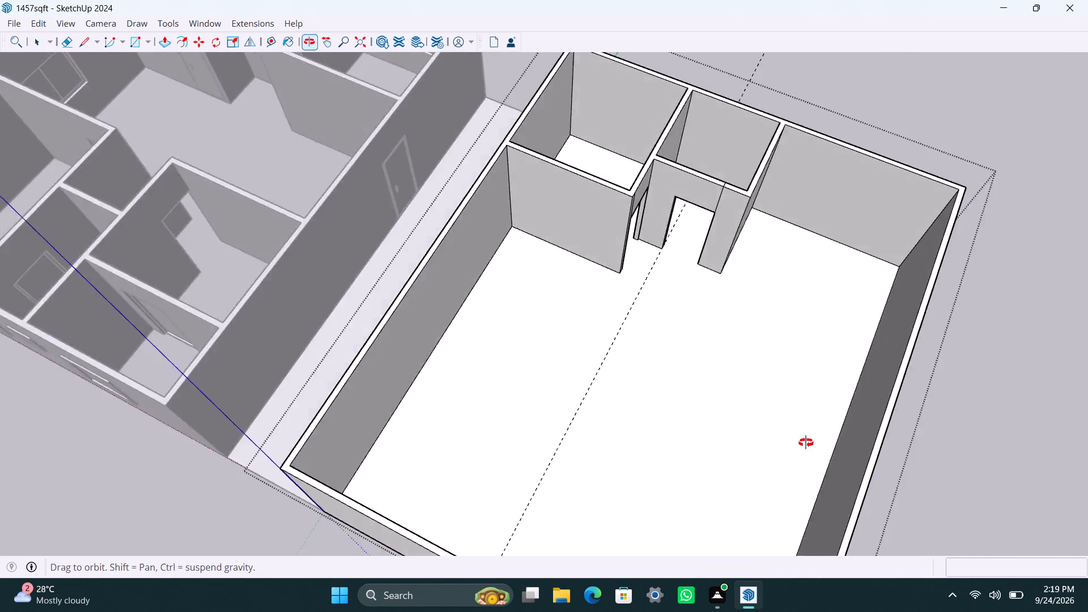
middle_drag(806, 443, 830, 446)
middle_drag(698, 249, 486, 382)
scroll(510, 359, up, 5)
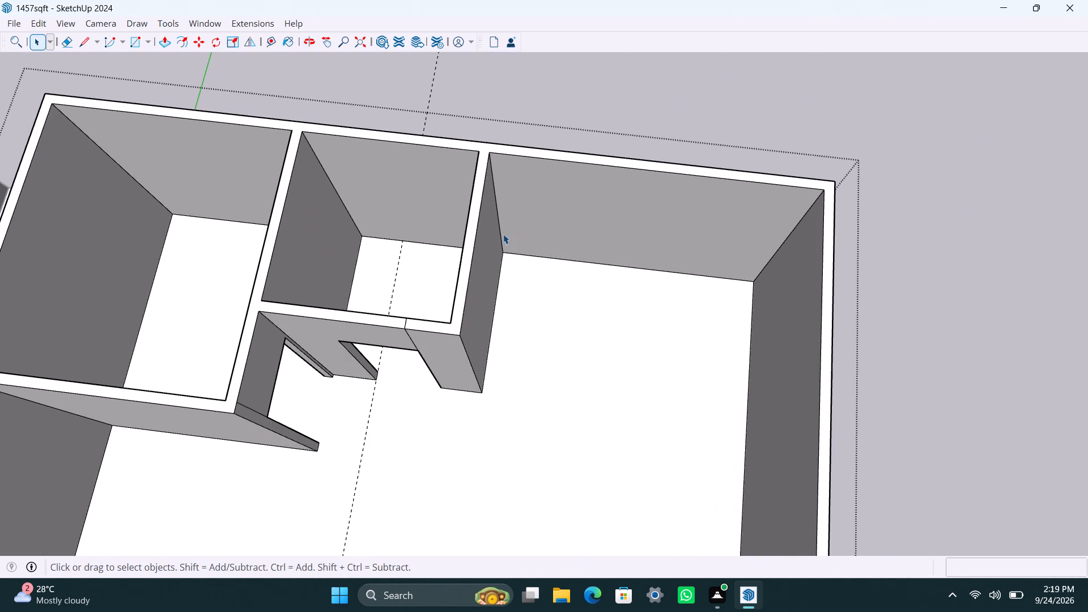
scroll(713, 376, down, 3)
middle_drag(675, 383, 901, 346)
scroll(695, 275, up, 1)
middle_drag(633, 303, 668, 350)
scroll(725, 270, up, 1)
shift+middle_drag(715, 263, 643, 256)
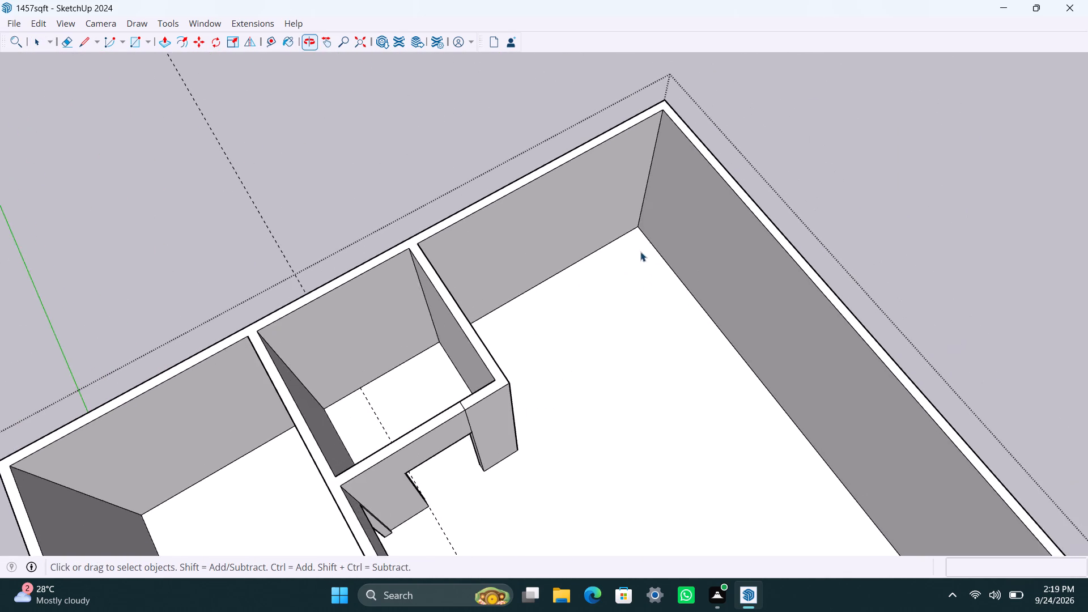
scroll(643, 242, up, 2)
click(642, 206)
key(m)
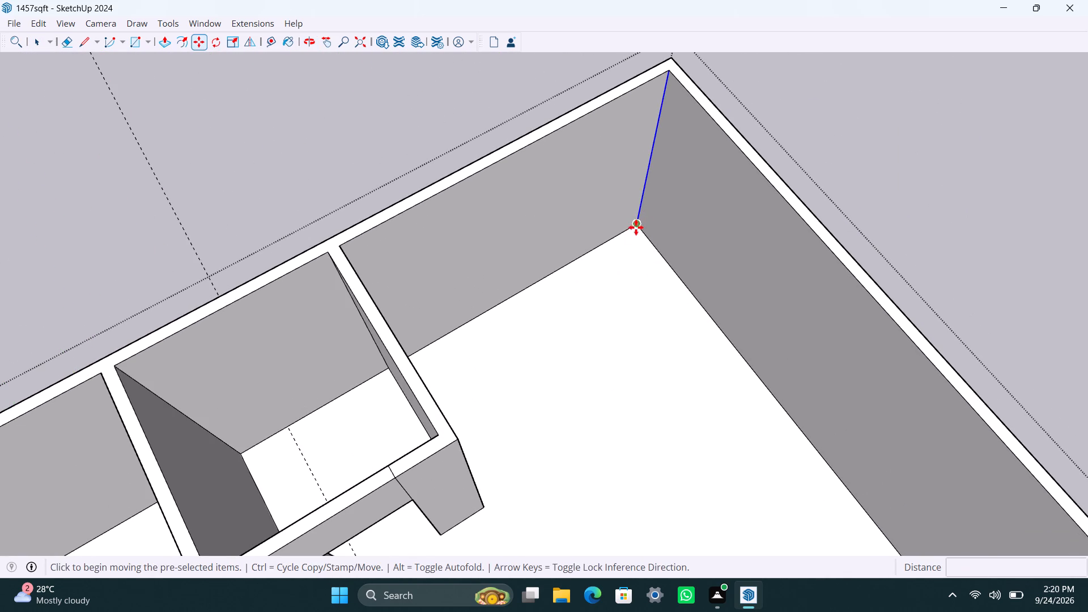
click(636, 228)
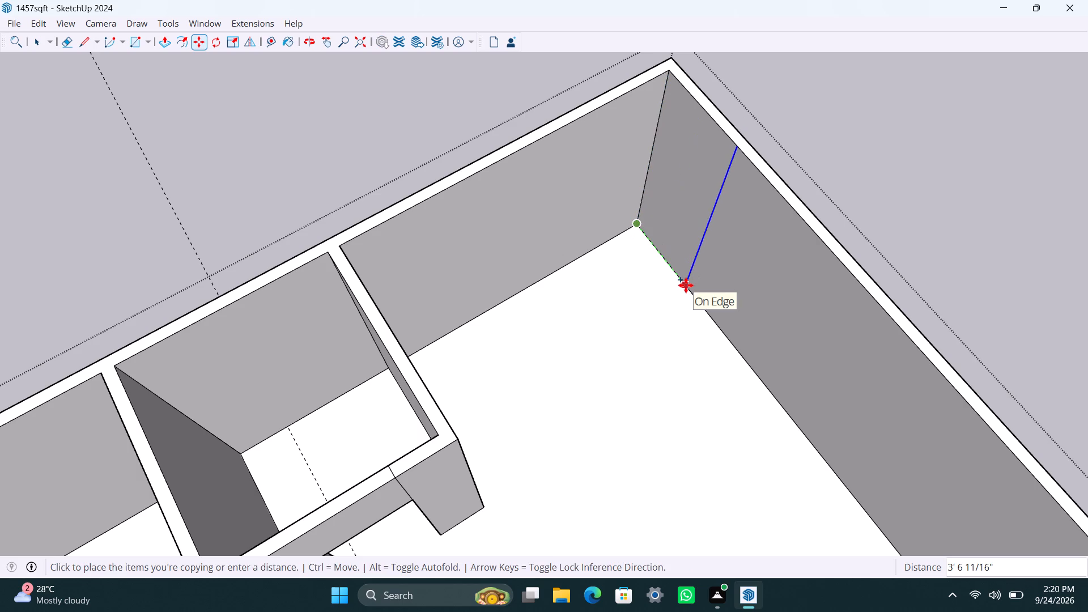
text(10')
key(Return)
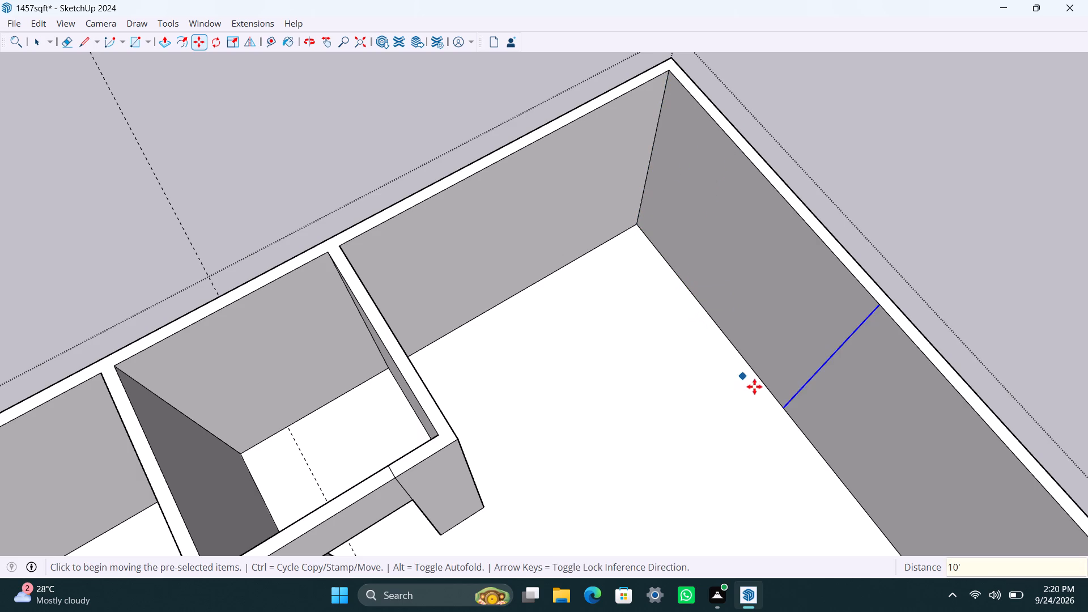
drag(785, 401, 786, 409)
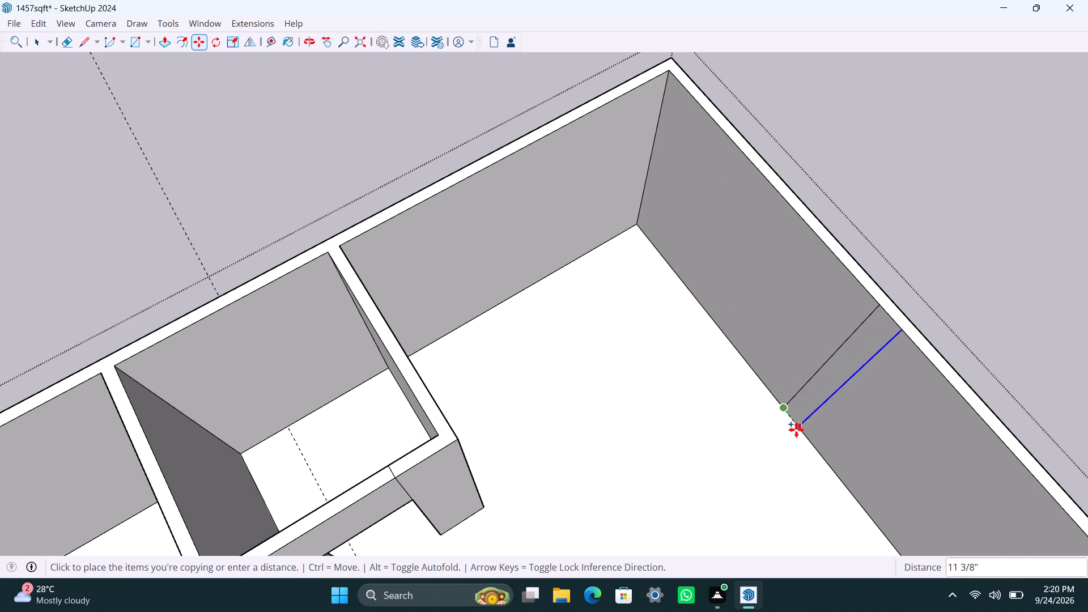
text(4.5")
key(Return)
key(space)
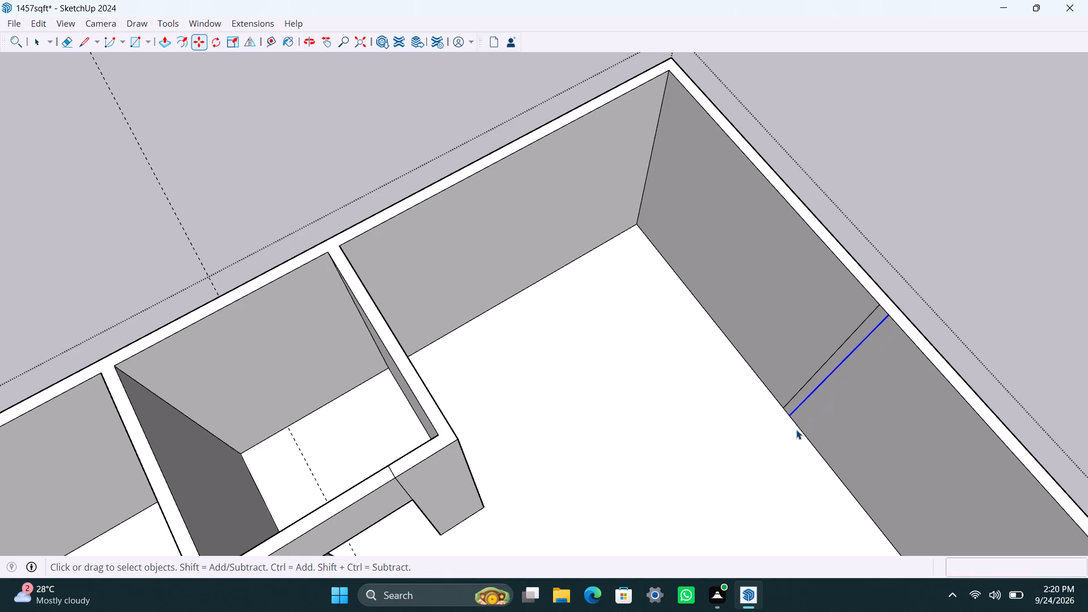
Push/Pull the new 4.5" strip 12' into the unit as a partition.
scroll(844, 379, up, 3)
click(844, 351)
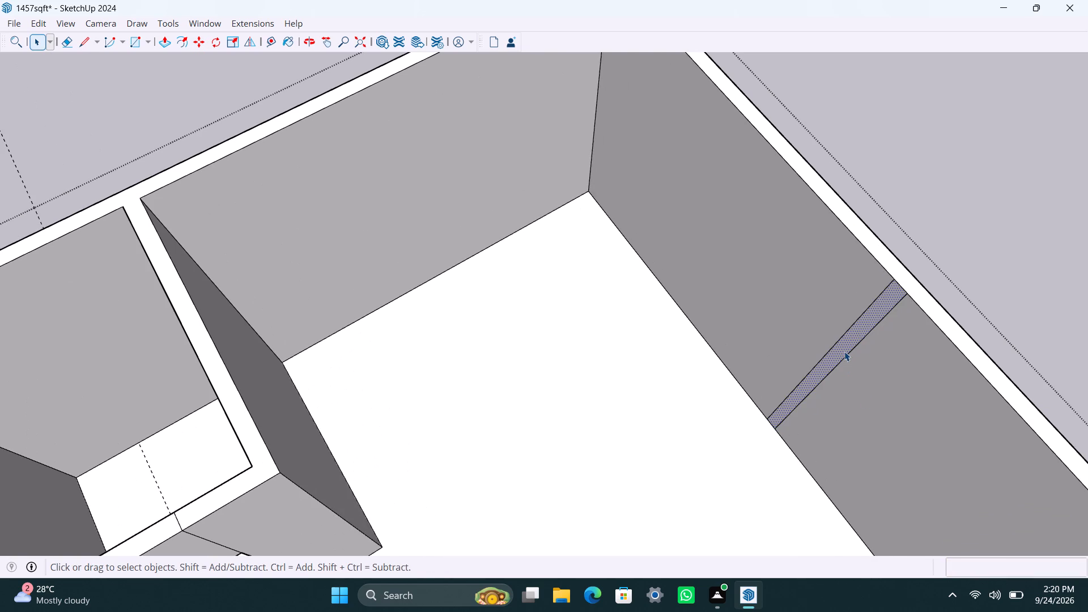
key(p)
drag(844, 351, 653, 460)
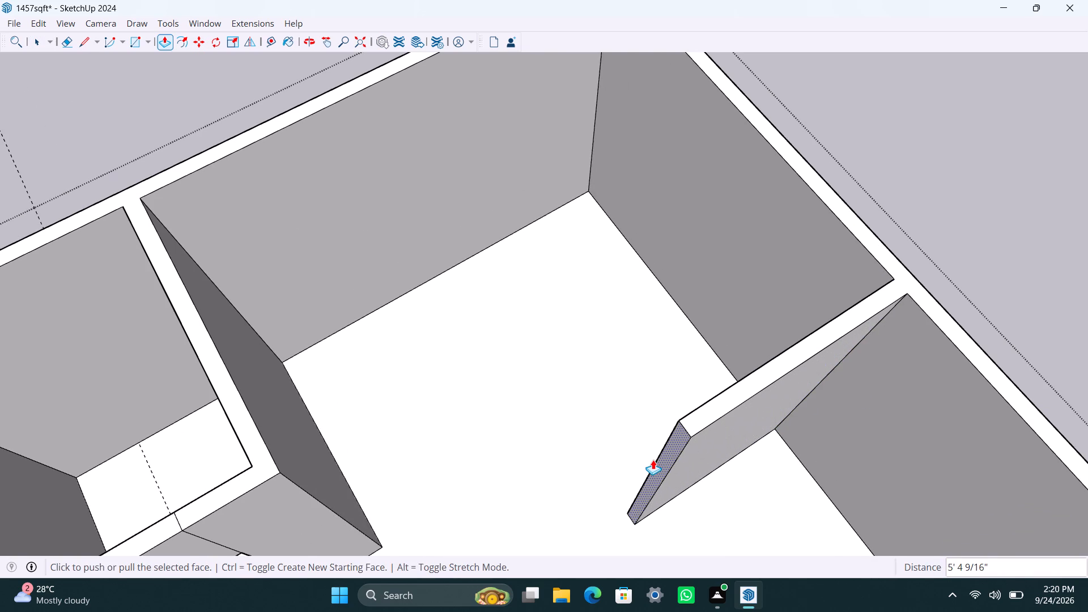
text(12')
key(Return)
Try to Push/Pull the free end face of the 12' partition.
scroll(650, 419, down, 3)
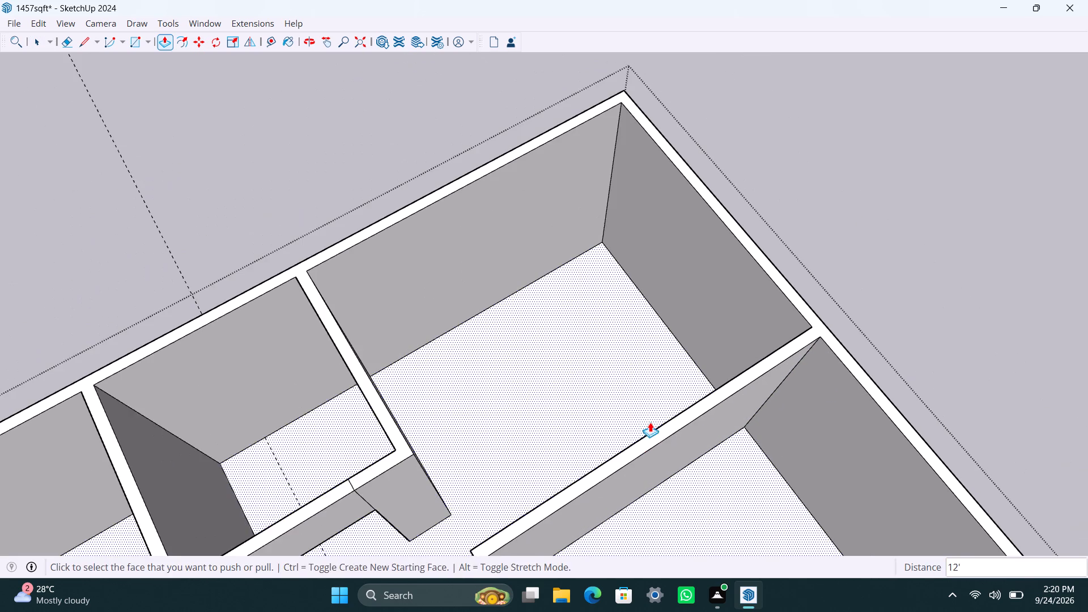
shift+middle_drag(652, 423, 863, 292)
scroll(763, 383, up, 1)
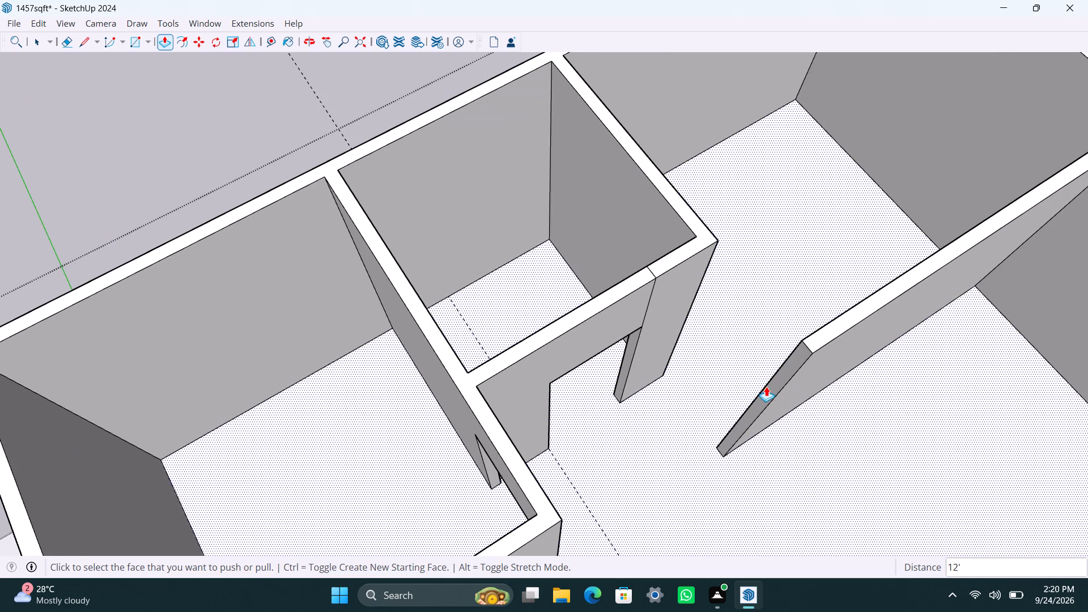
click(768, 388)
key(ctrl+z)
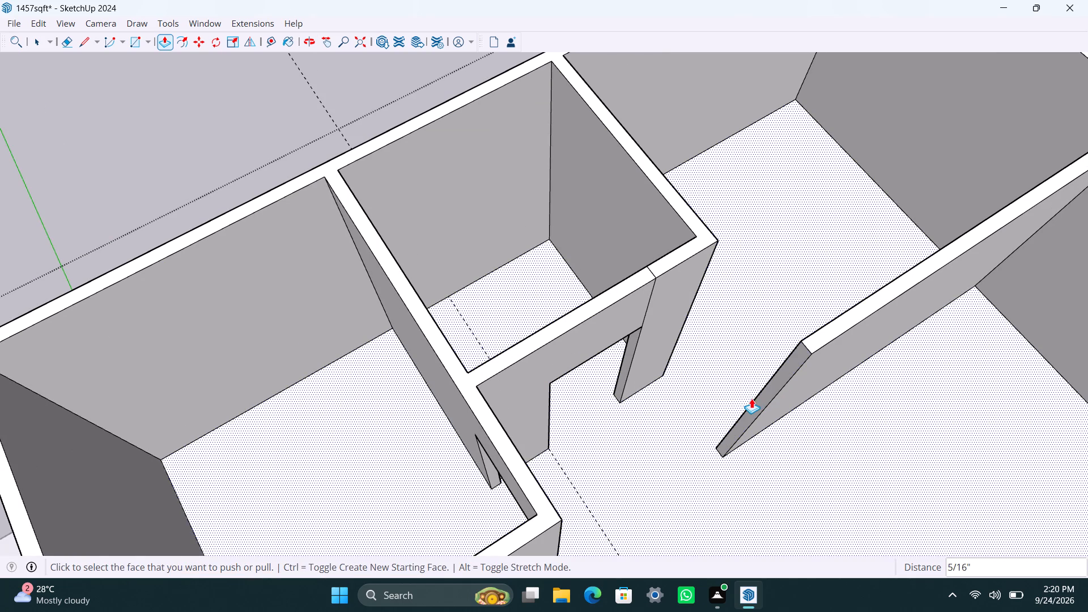
Push/Pull the free end face of the 12' partition outward by 4.5".
click(771, 392)
text(4.5")
key(Return)
key(space)
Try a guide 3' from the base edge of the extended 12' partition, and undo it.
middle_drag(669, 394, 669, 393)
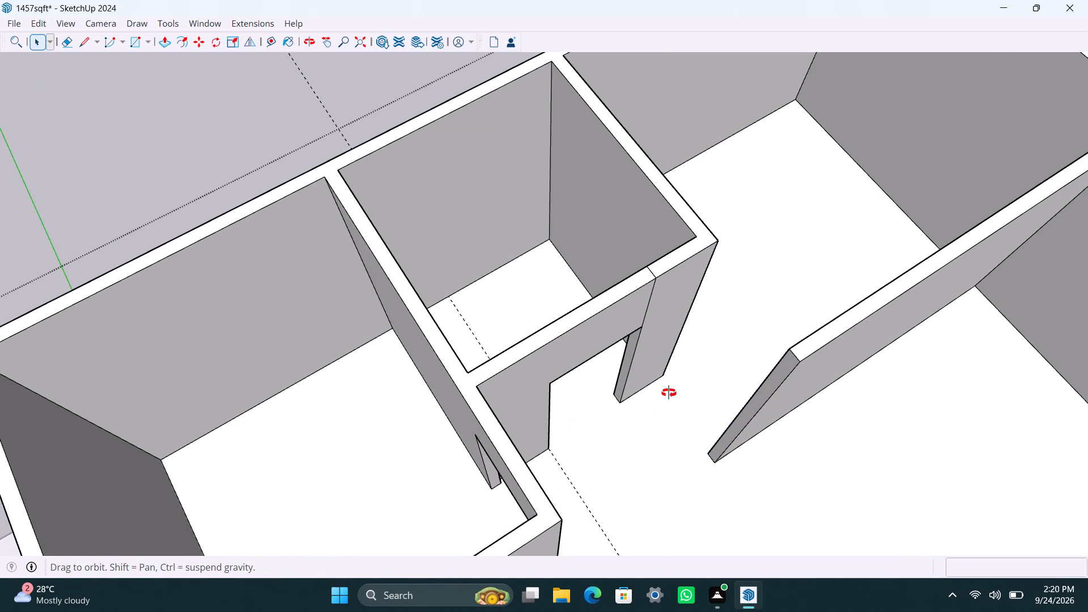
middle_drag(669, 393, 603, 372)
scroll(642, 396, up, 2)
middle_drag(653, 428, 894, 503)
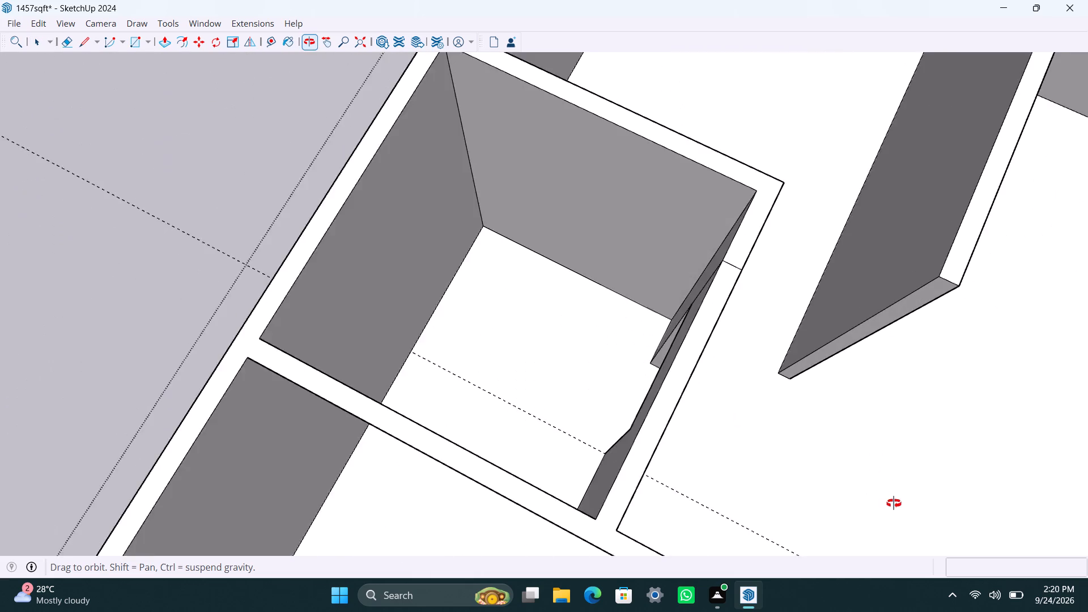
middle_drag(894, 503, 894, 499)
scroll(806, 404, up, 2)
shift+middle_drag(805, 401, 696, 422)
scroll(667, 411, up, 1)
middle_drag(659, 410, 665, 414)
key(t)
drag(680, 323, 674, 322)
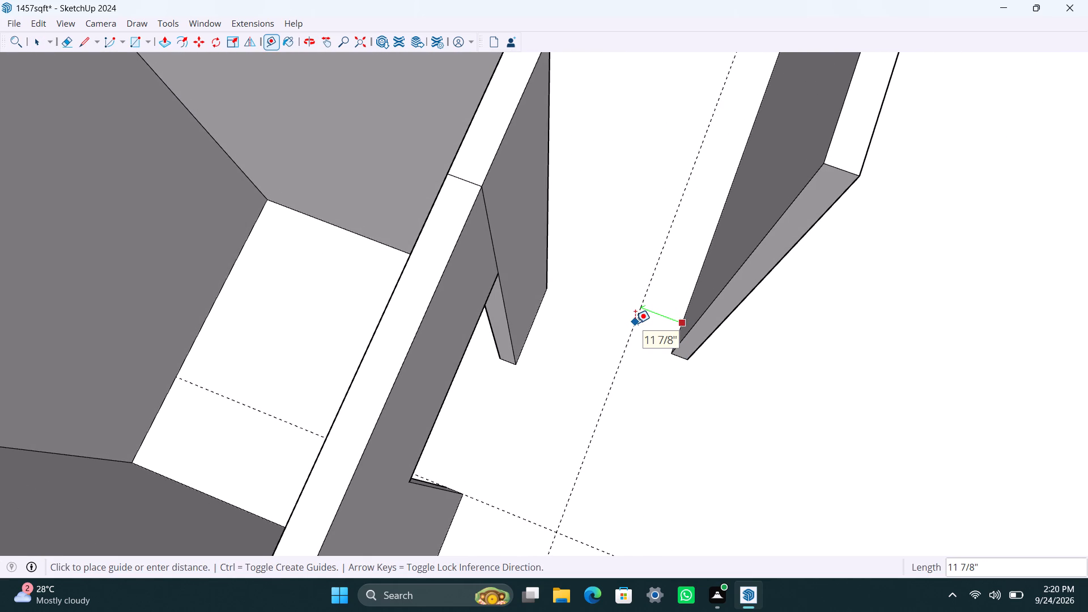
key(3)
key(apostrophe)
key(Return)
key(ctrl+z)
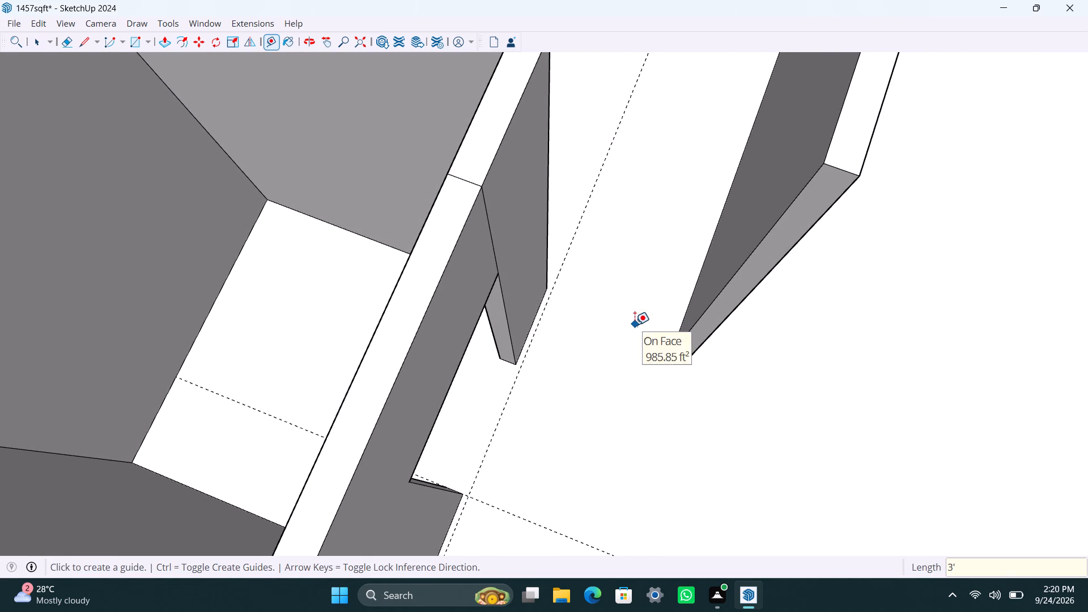
Place a guide 3' from the base edge of the short wall facing the 12' partition's free end.
click(543, 312)
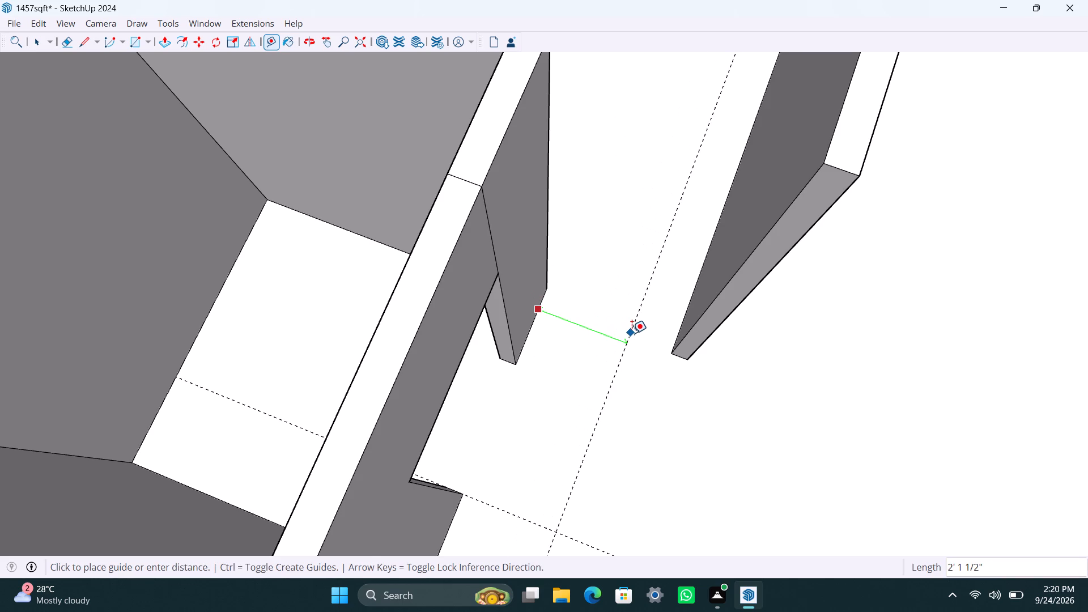
text(3')
key(Return)
key(space)
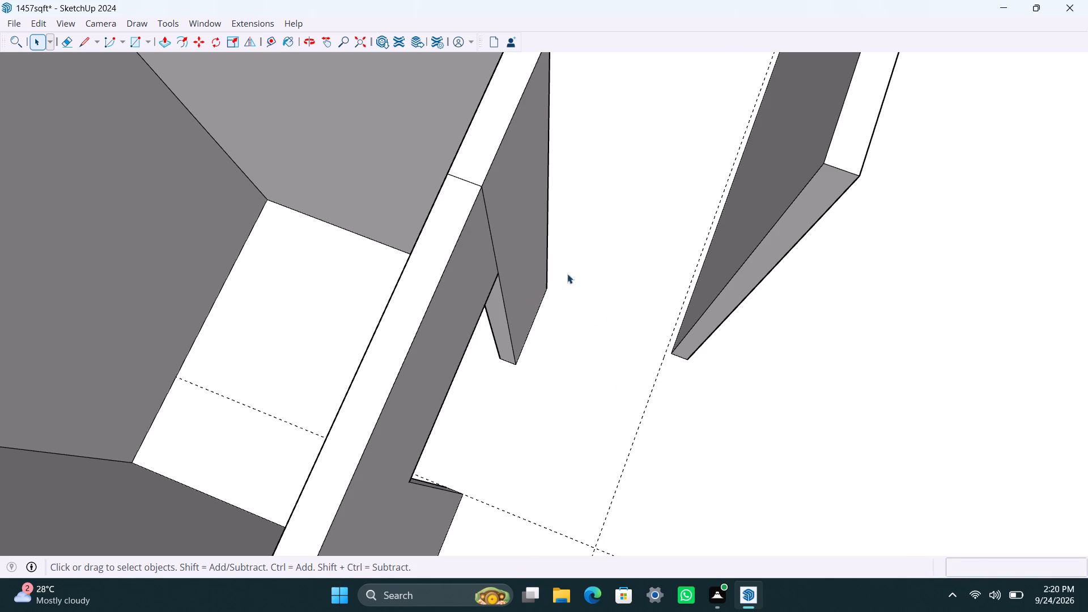
Copy the vertical edge at the 12' partition's free end 4.5" inward along its side face.
middle_drag(585, 345, 767, 409)
scroll(683, 243, up, 5)
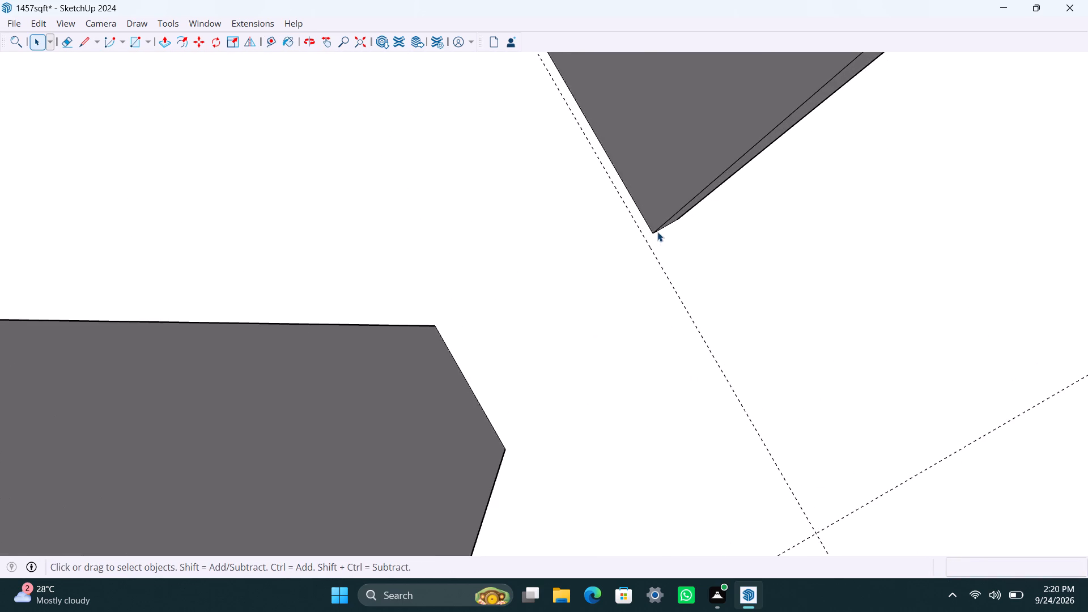
click(657, 230)
key(m)
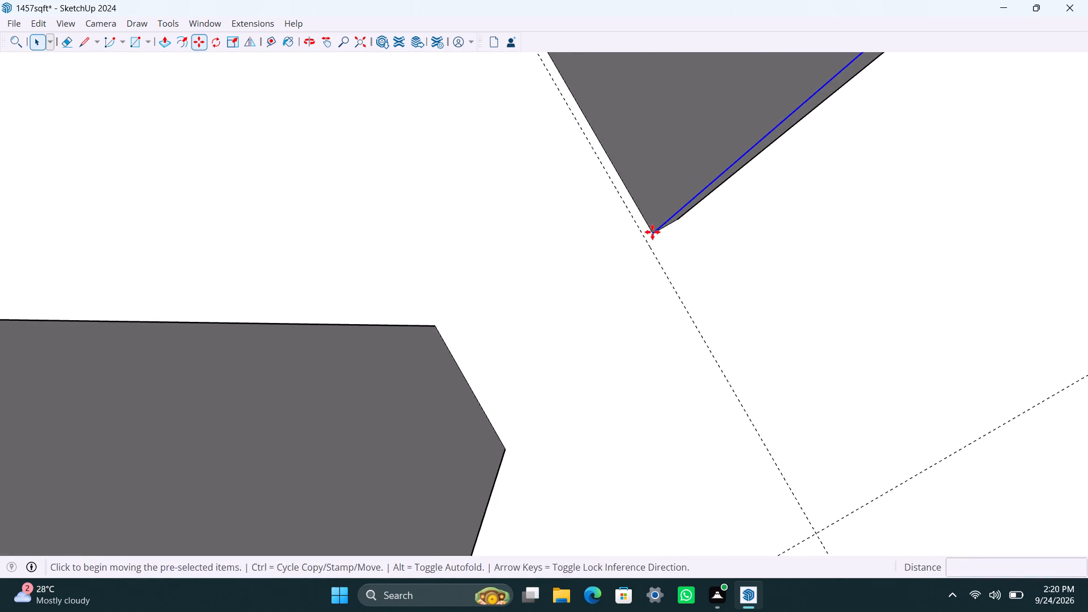
click(651, 235)
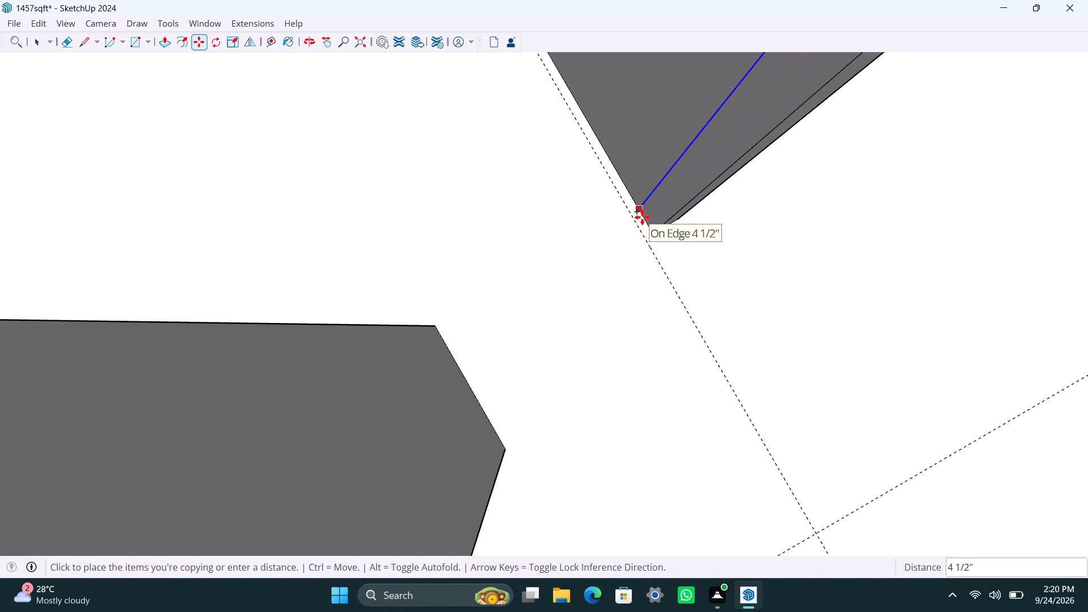
text(4.5")
key(Return)
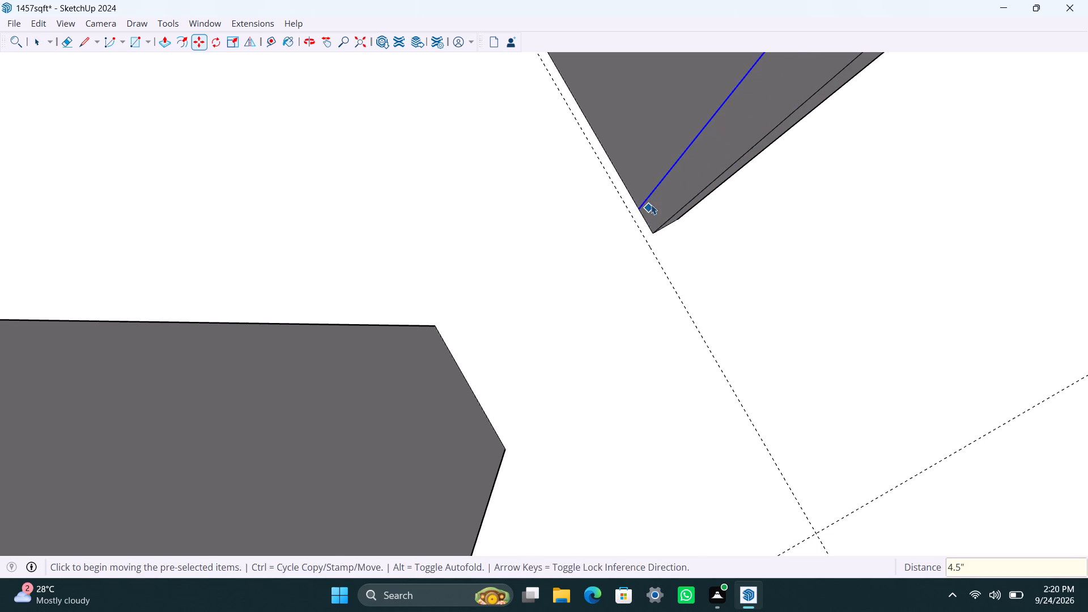
key(space)
Push/Pull the 4.5" strip at the partition's end out to the 3' guide as a door jamb.
click(668, 198)
key(p)
drag(660, 215, 660, 244)
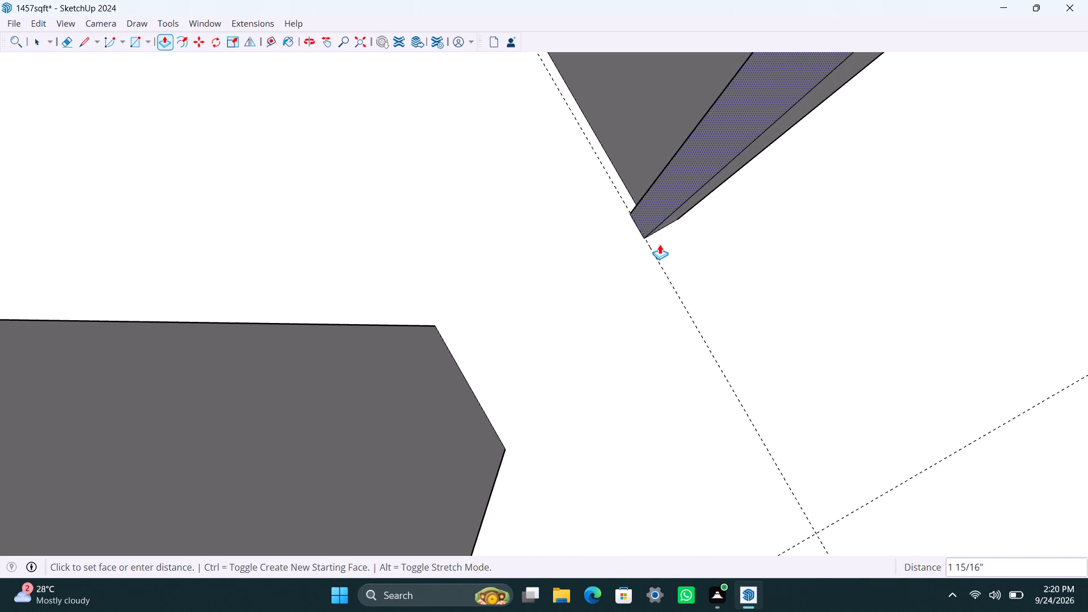
drag(660, 244, 669, 280)
key(space)
scroll(625, 340, down, 10)
middle_drag(656, 316, 543, 266)
scroll(675, 243, up, 8)
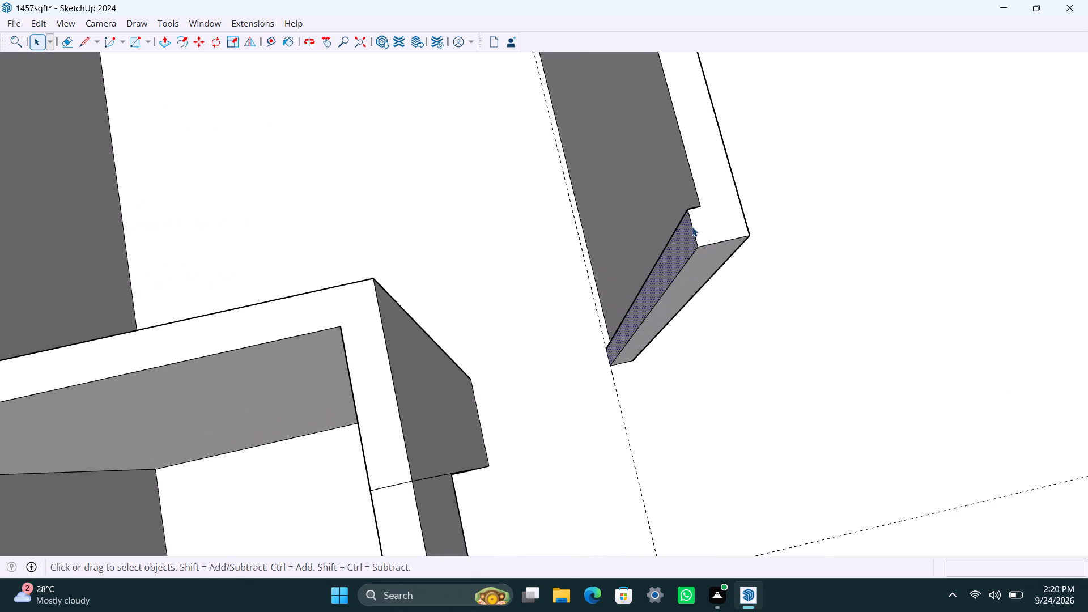
Copy the top edge of the new jamb face 3' downward to mark the header depth.
click(692, 227)
key(m)
click(695, 245)
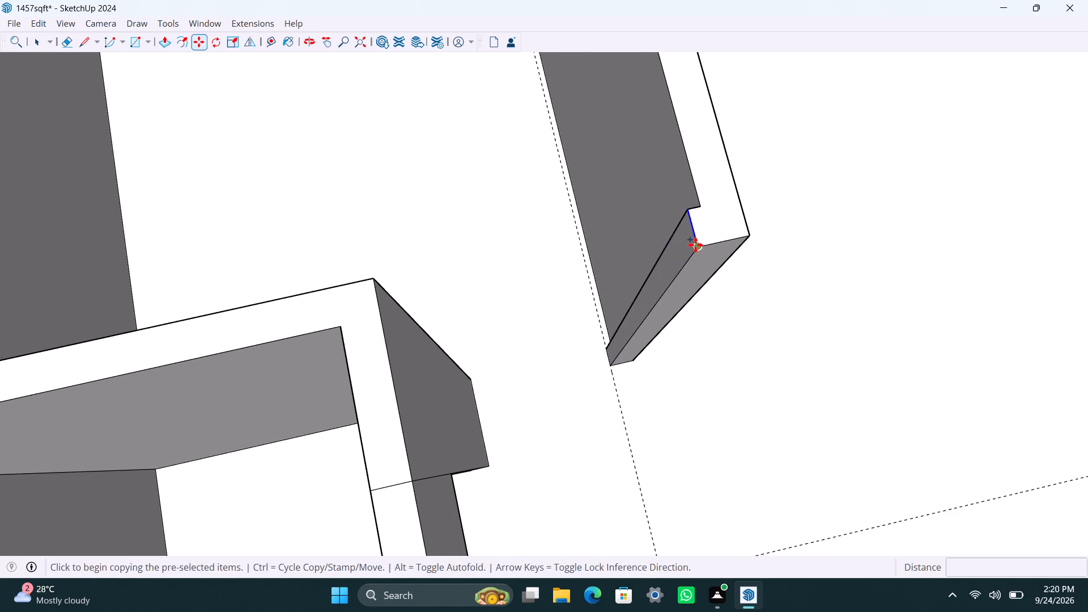
text(3')
key(Return)
key(space)
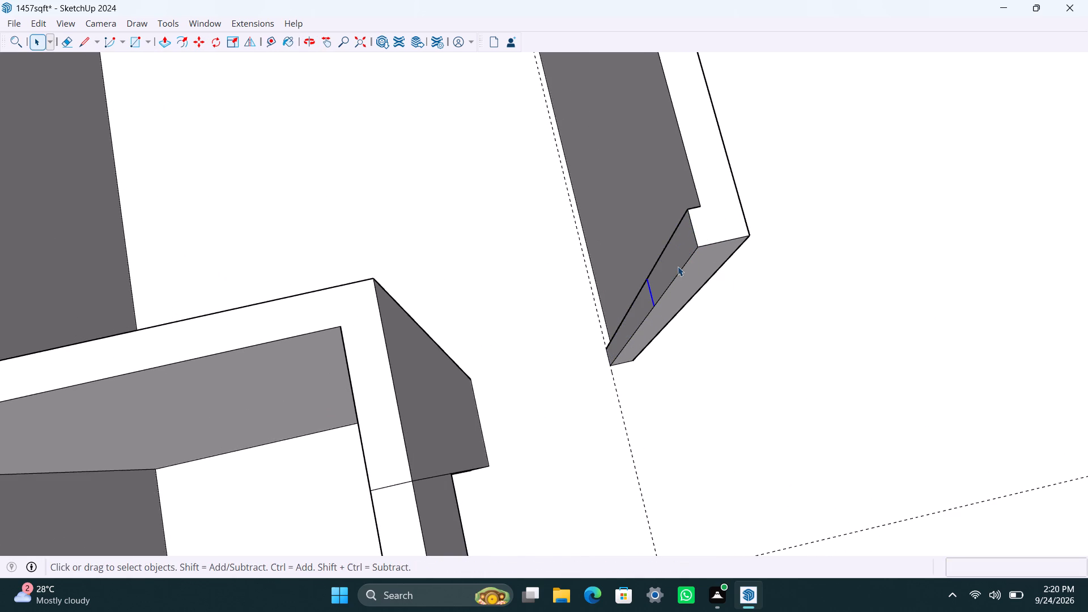
Push/Pull the upper part of the jamb face across the 3' door opening to the opposite wall as a header.
click(677, 264)
key(p)
drag(677, 264, 394, 357)
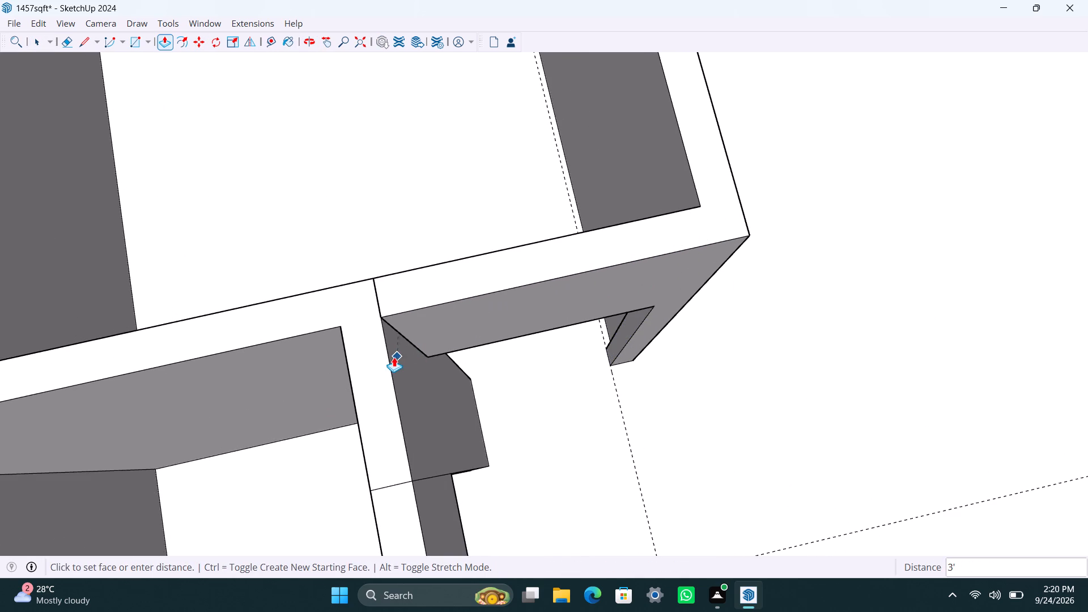
drag(394, 357, 389, 357)
Save the model.
key(ctrl+s)
key(space)
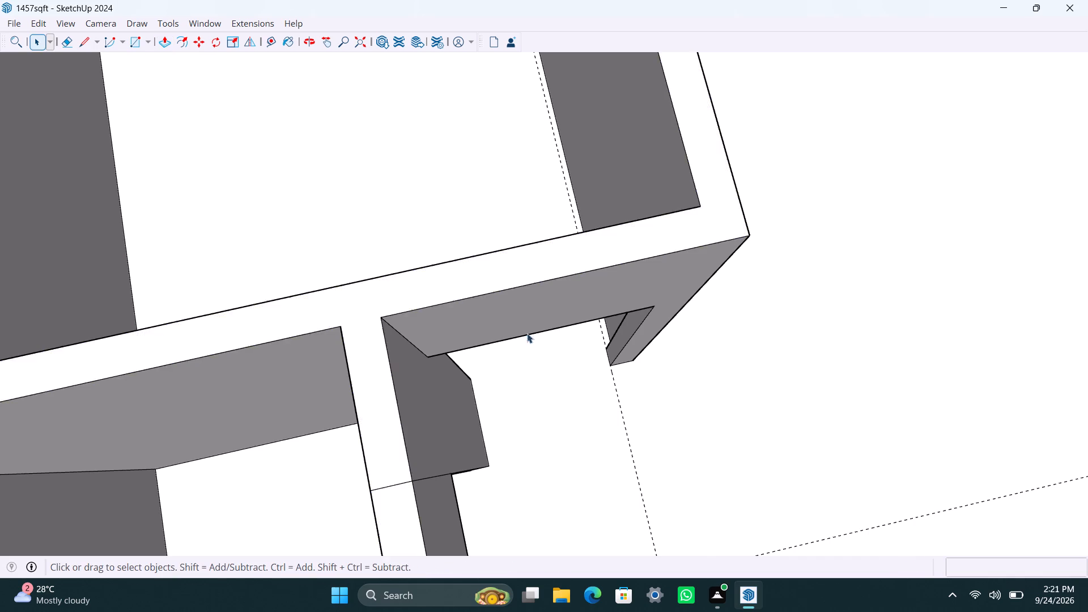
Examine the second unit's partition layout from several angles and against the neighbouring finished unit.
scroll(530, 328, down, 11)
click(687, 347)
scroll(690, 339, down, 3)
shift+middle_drag(696, 341, 555, 331)
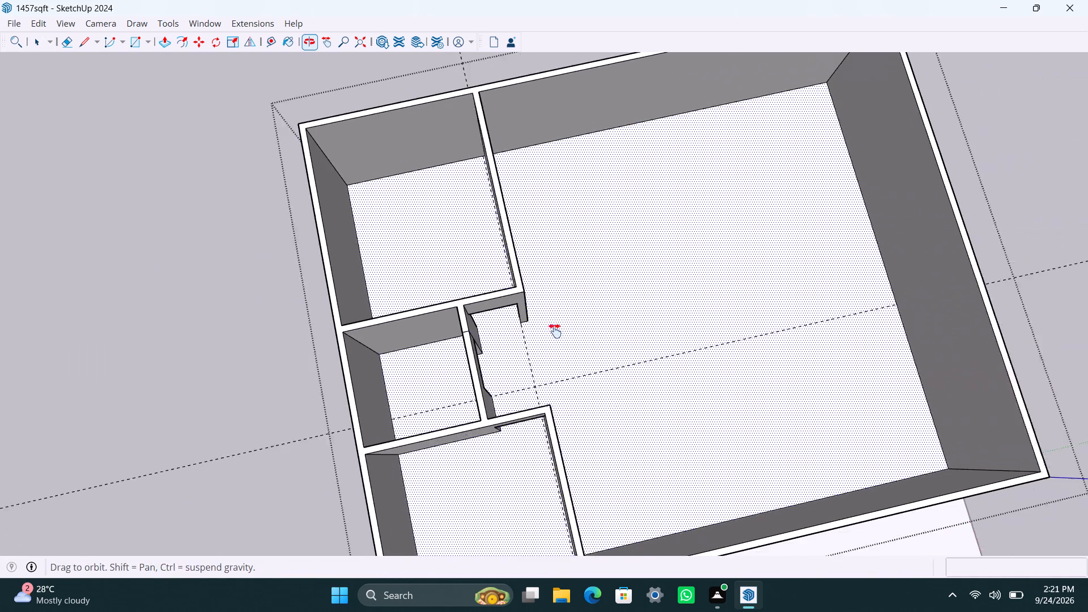
shift+middle_drag(555, 331, 542, 328)
click(978, 139)
click(672, 237)
scroll(682, 237, down, 3)
middle_drag(656, 267, 656, 267)
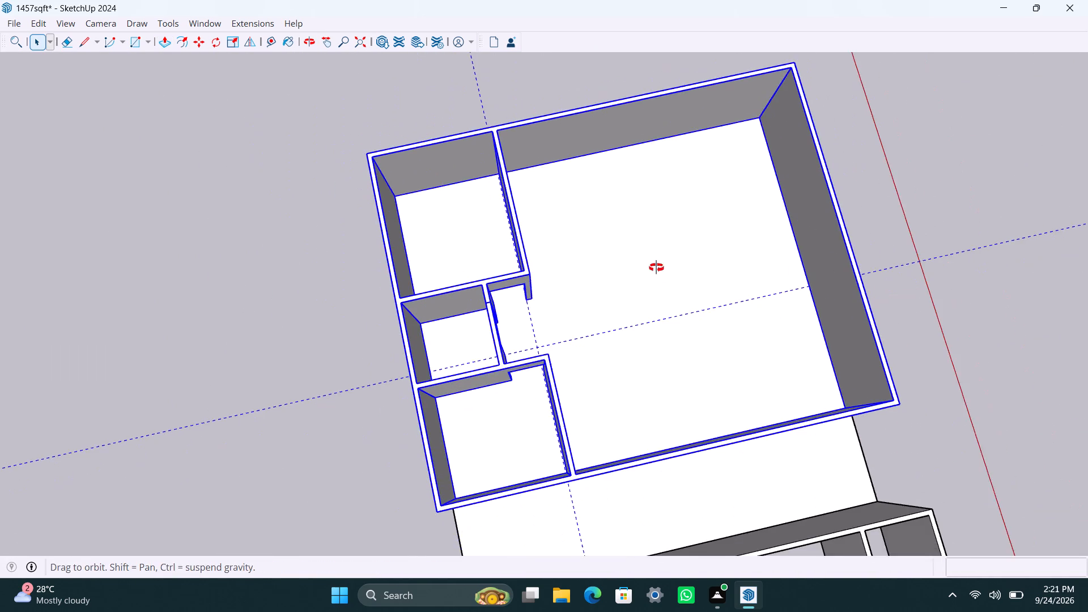
middle_drag(656, 267, 591, 267)
double_click(590, 207)
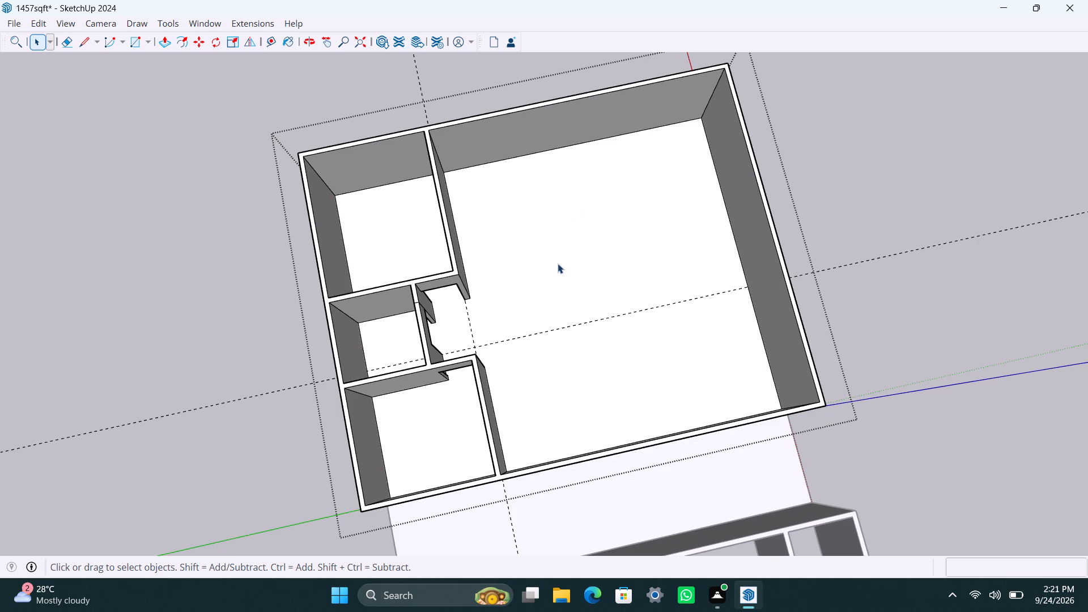
scroll(546, 263, down, 2)
scroll(513, 205, up, 2)
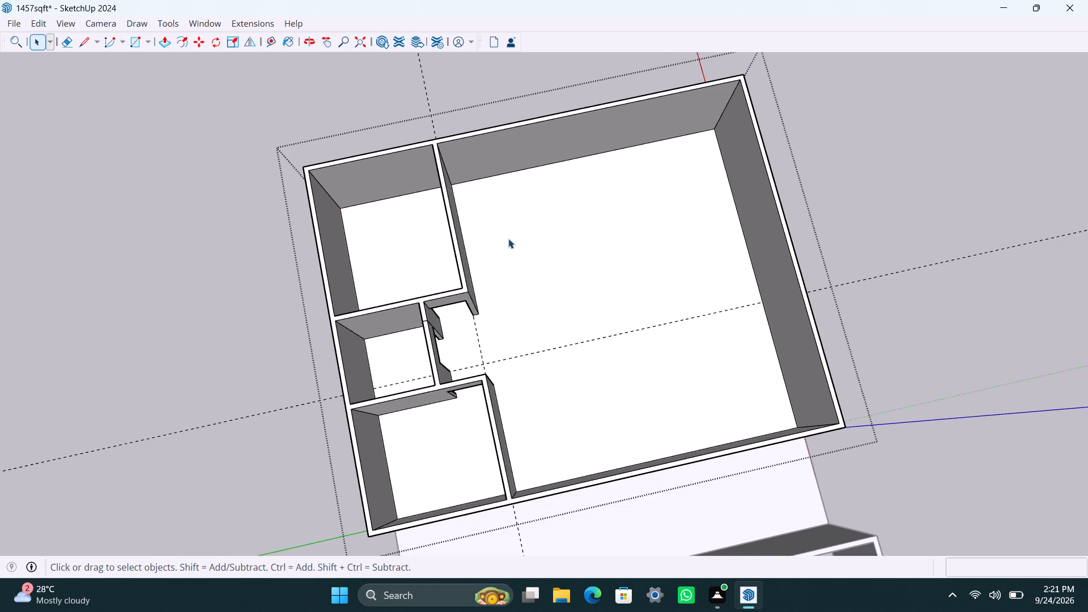
middle_drag(524, 404, 0, 359)
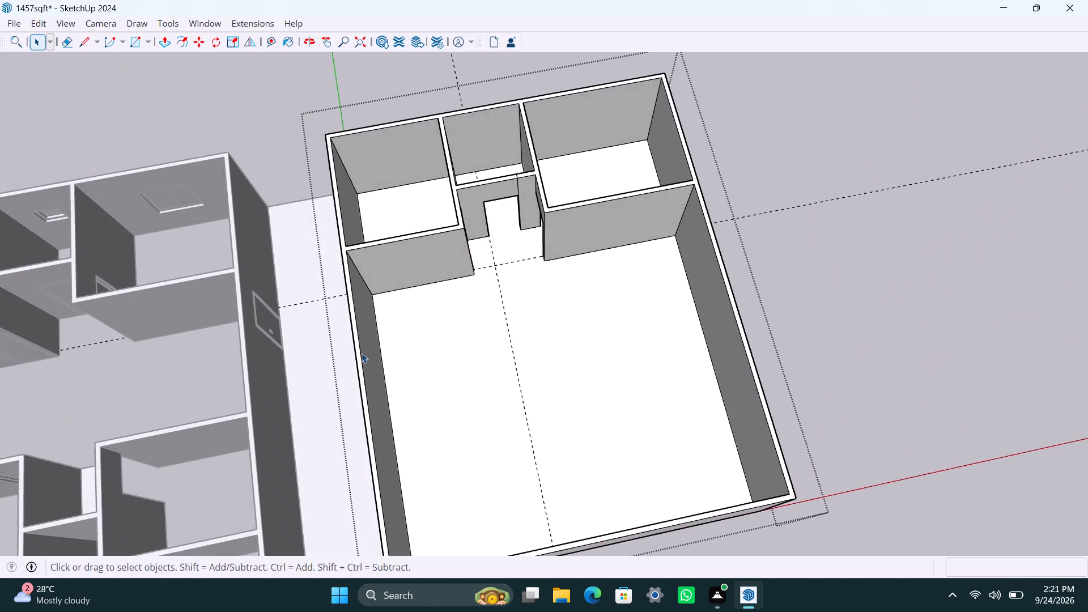
scroll(525, 362, down, 2)
middle_drag(495, 423, 414, 423)
scroll(491, 338, up, 2)
shift+middle_drag(470, 328, 722, 322)
scroll(697, 318, up, 1)
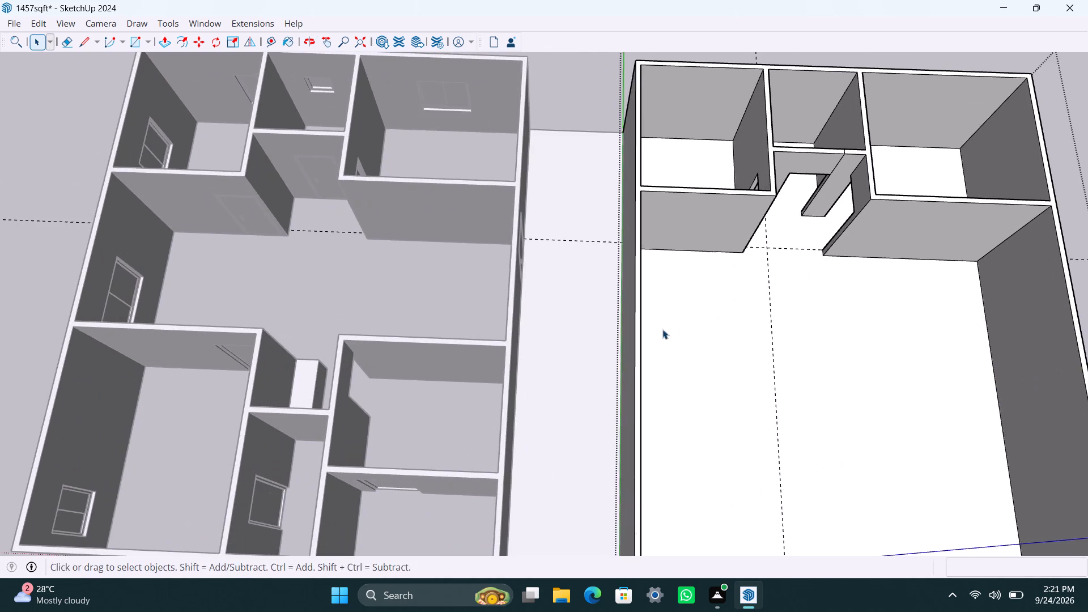
Copy the vertical corner edge between the side wall and the first room's partition 11' along the side wall, plus a 4.5" copy beyond it.
middle_drag(662, 329, 473, 251)
scroll(692, 304, up, 2)
click(654, 266)
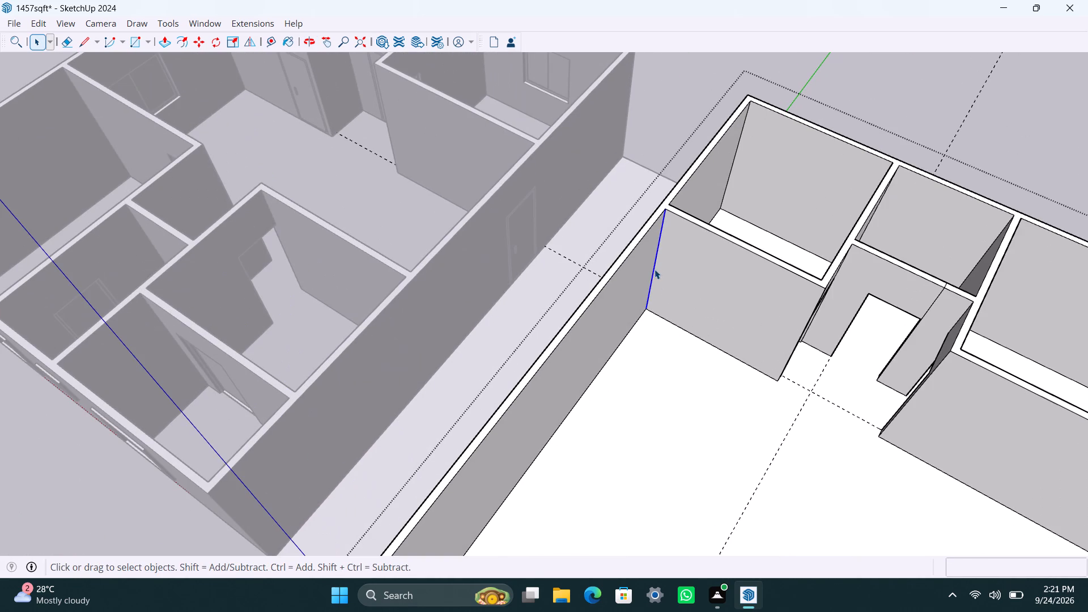
key(m)
click(648, 307)
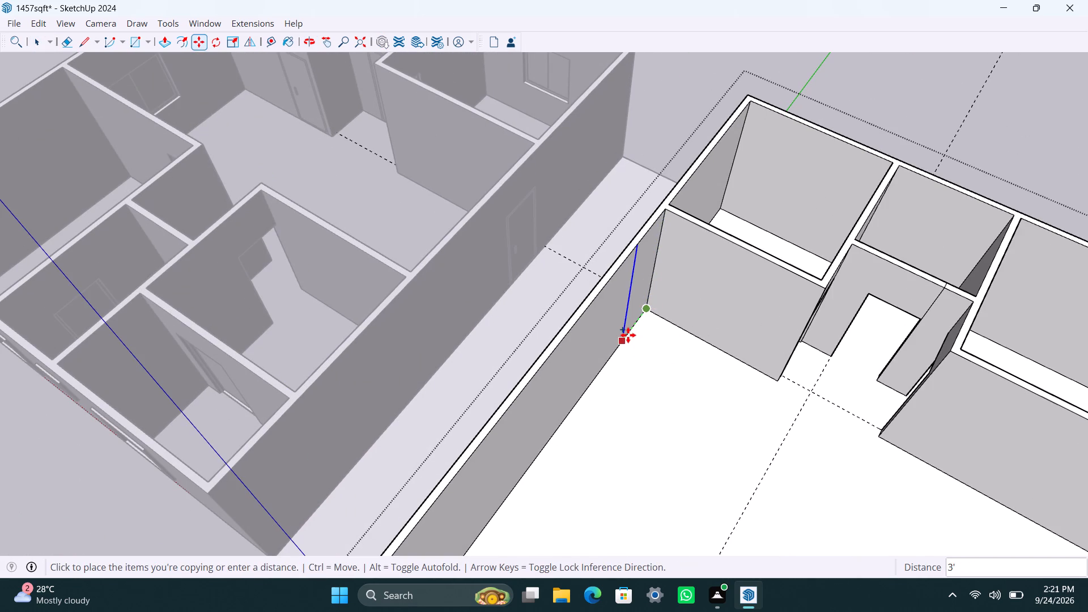
text(11')
key(Return)
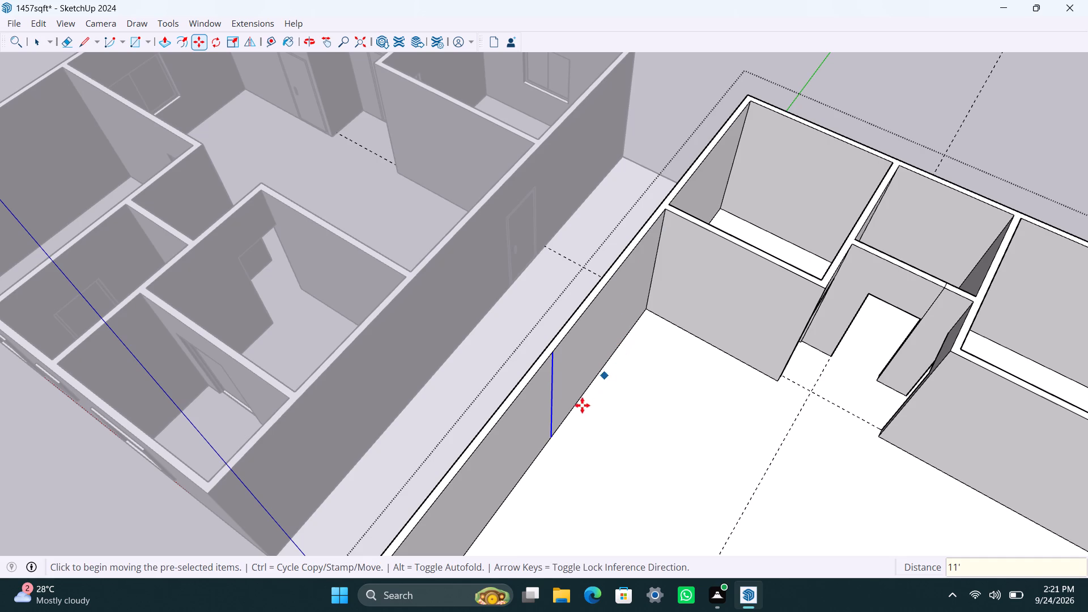
click(553, 437)
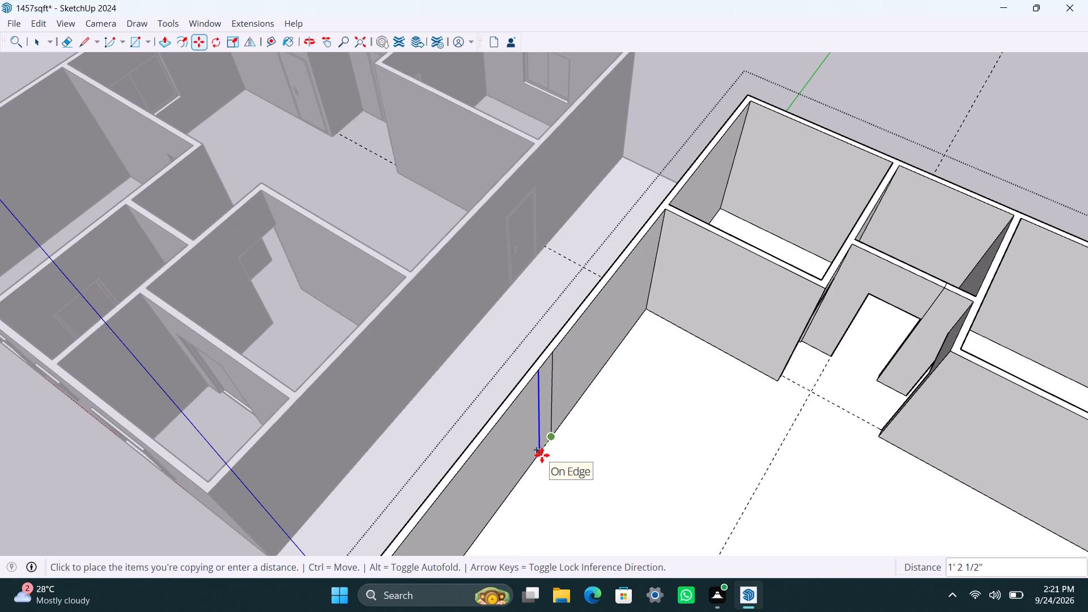
text(4.5)
key(shift+quotedbl)
key(Return)
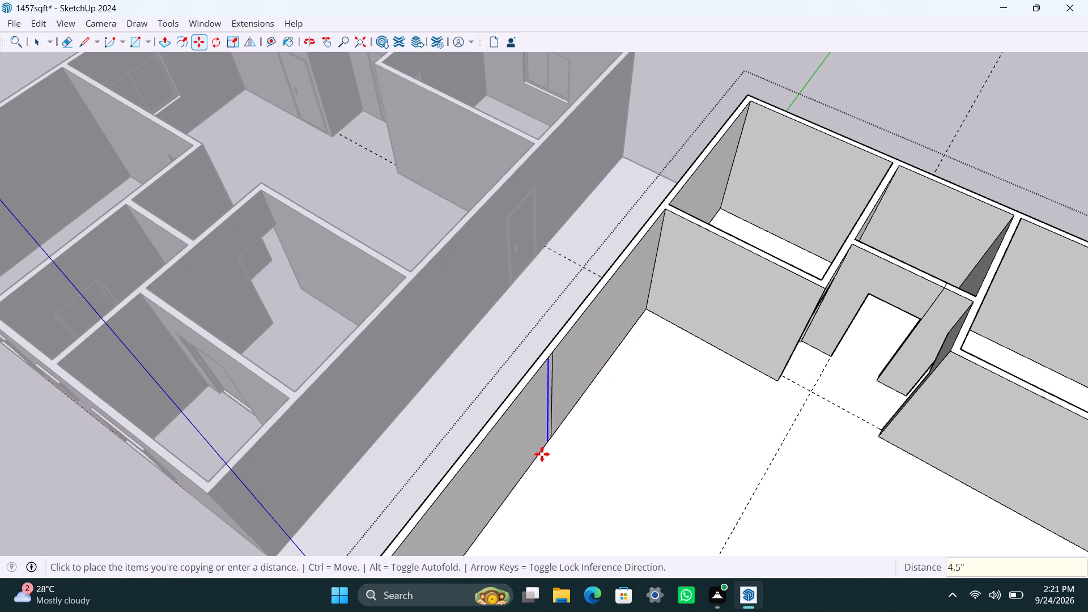
key(space)
Push/Pull the new 4.5" strip on the side wall 12' into the unit as a partition.
scroll(549, 442, down, 2)
shift+middle_drag(549, 442, 444, 337)
scroll(455, 324, up, 4)
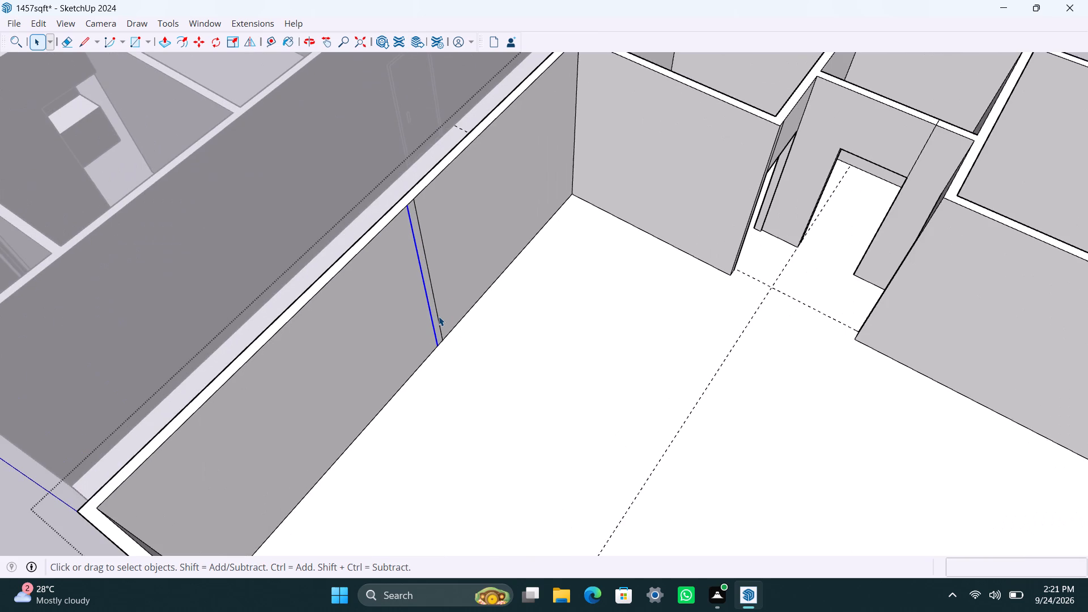
scroll(439, 316, up, 3)
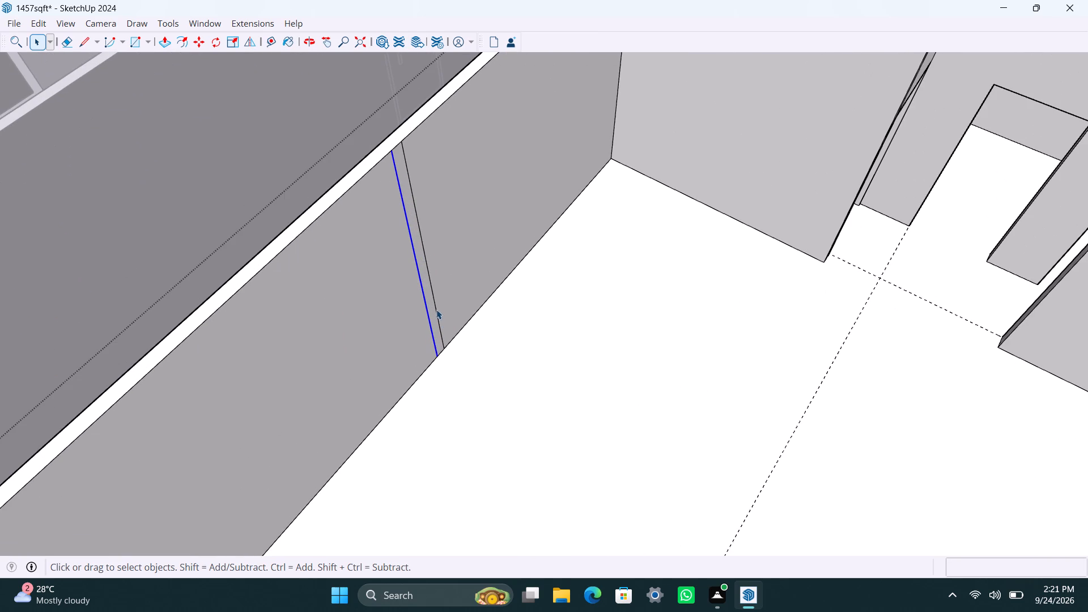
click(431, 299)
key(p)
drag(431, 299, 523, 356)
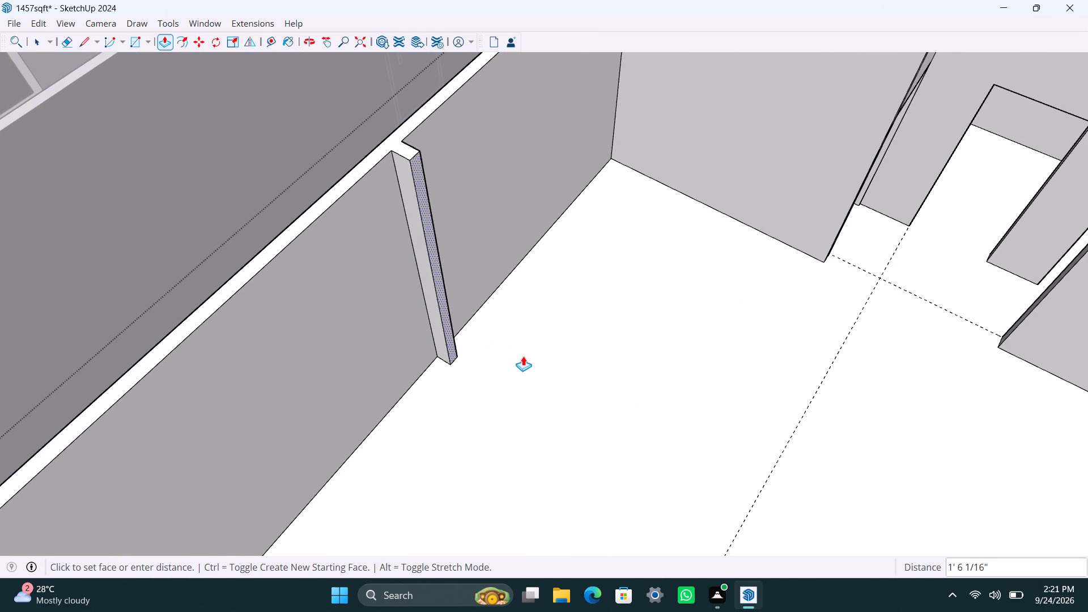
drag(523, 356, 524, 356)
text(12)
key(apostrophe)
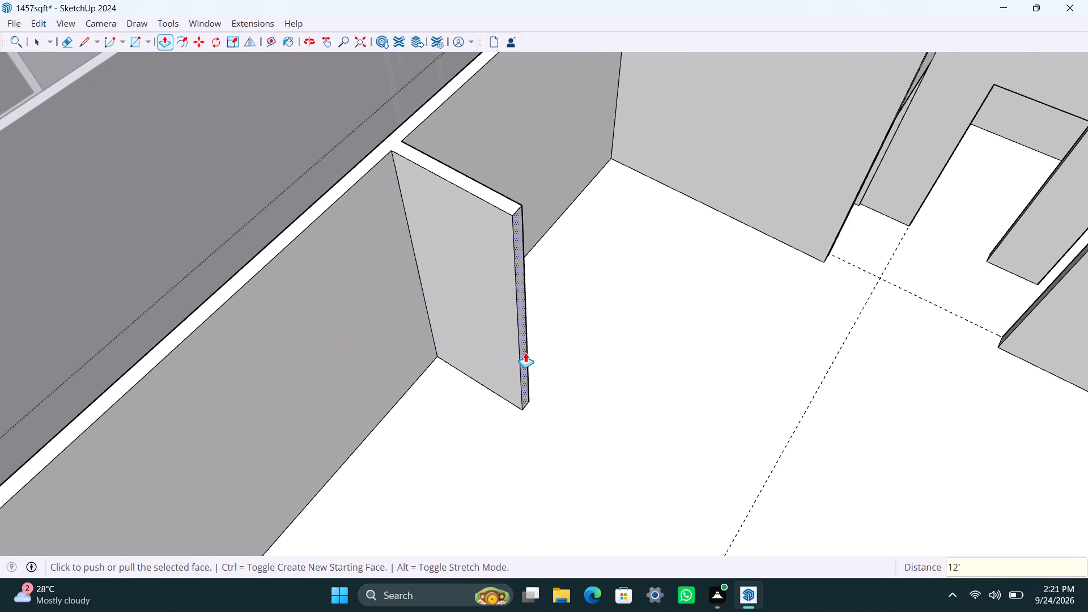
key(Return)
scroll(801, 430, down, 4)
shift+middle_drag(796, 436, 800, 301)
key(space)
Copy the vertical corner edge between the side and end walls 12' along the end wall, plus a 4.5" copy beyond it.
scroll(527, 335, down, 5)
middle_drag(600, 357, 223, 372)
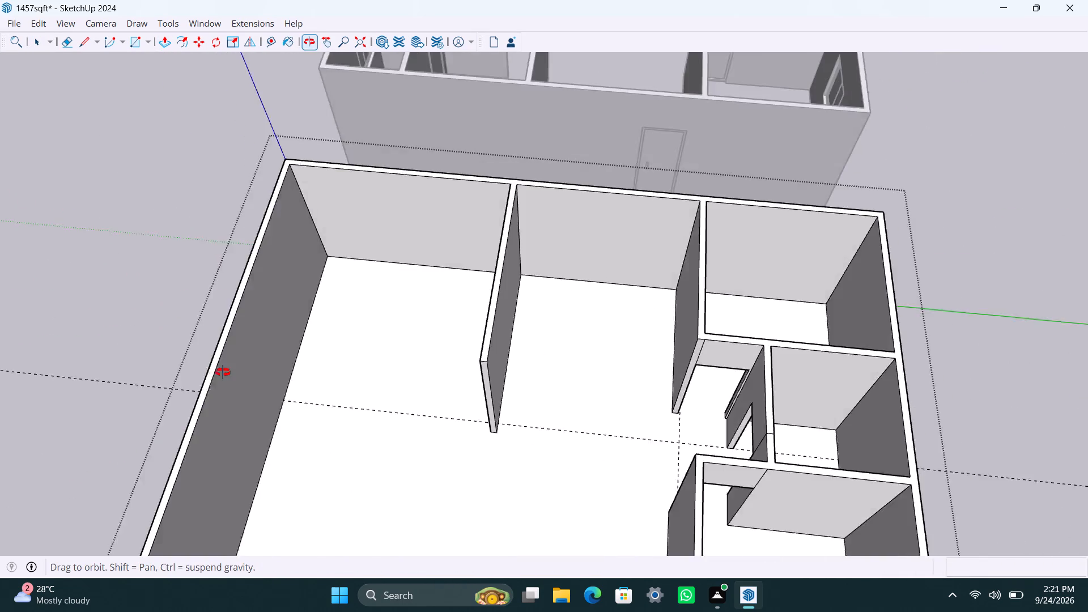
middle_drag(223, 372, 203, 367)
scroll(310, 343, down, 3)
shift+middle_drag(310, 360, 486, 338)
scroll(489, 338, up, 3)
middle_drag(491, 338, 373, 341)
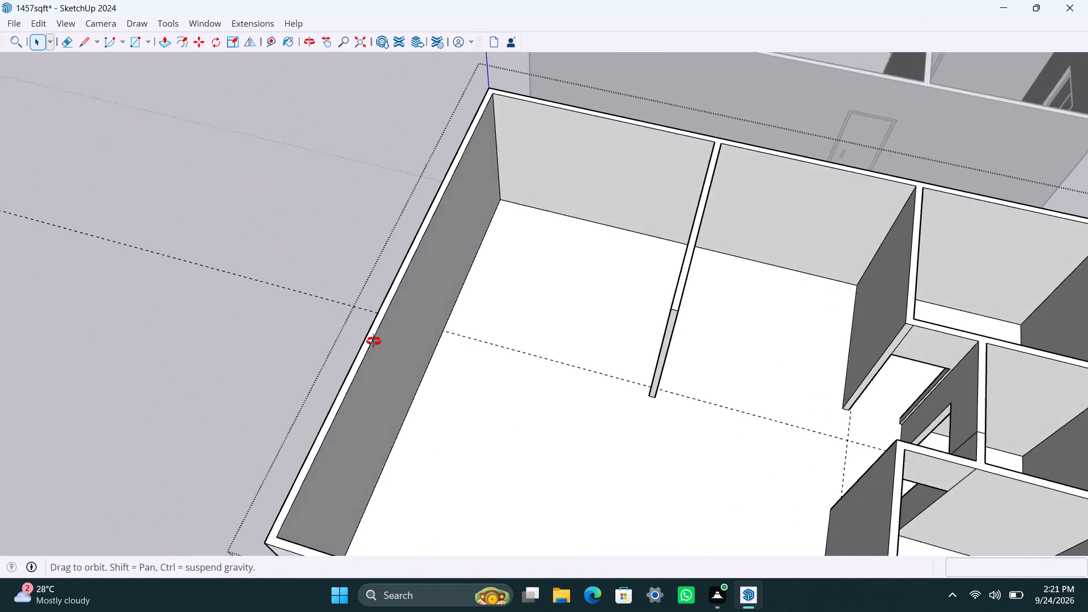
middle_drag(373, 341, 279, 333)
scroll(390, 300, down, 4)
shift+middle_drag(415, 313, 485, 299)
scroll(545, 250, up, 2)
scroll(582, 202, up, 2)
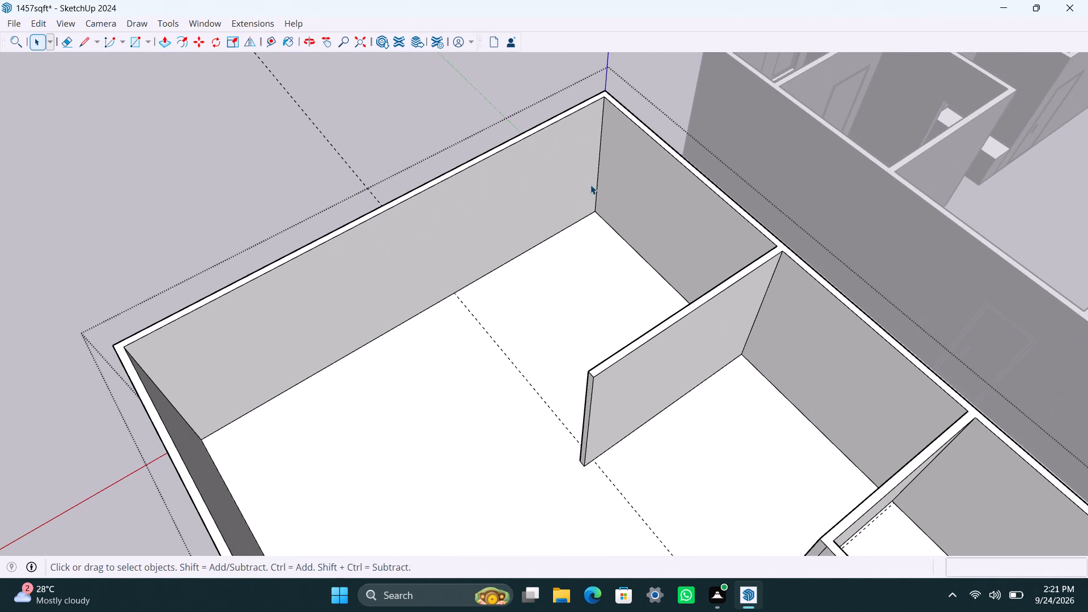
click(597, 167)
key(m)
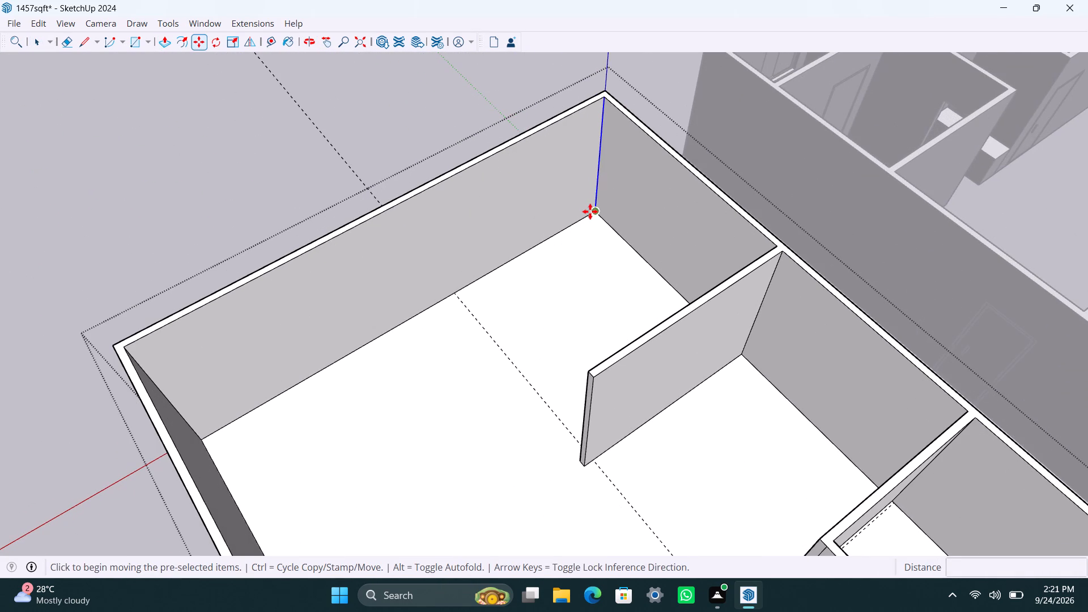
click(591, 211)
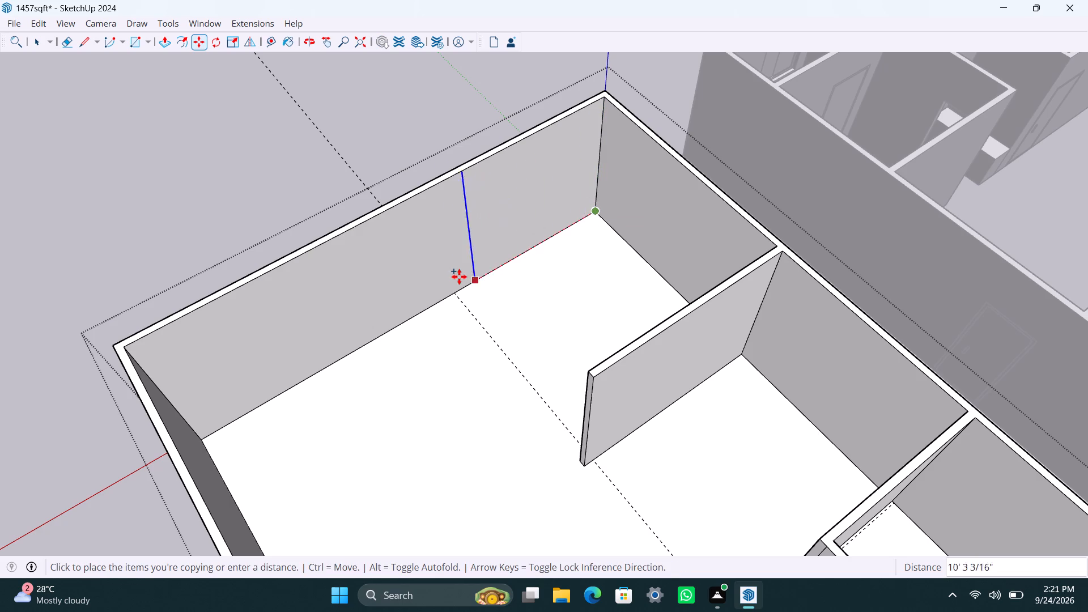
text(12')
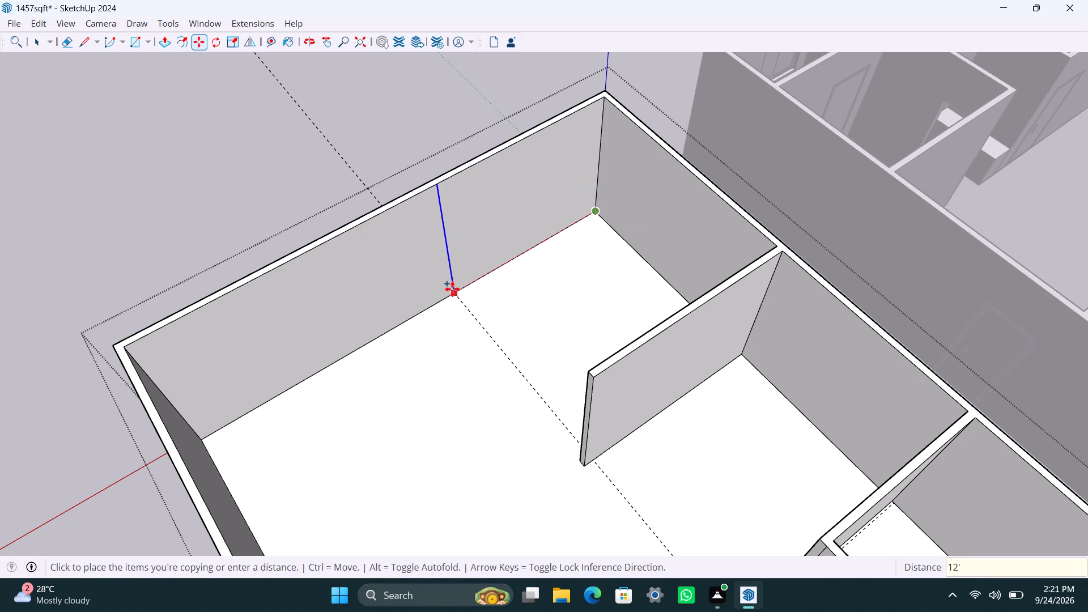
key(Return)
click(450, 294)
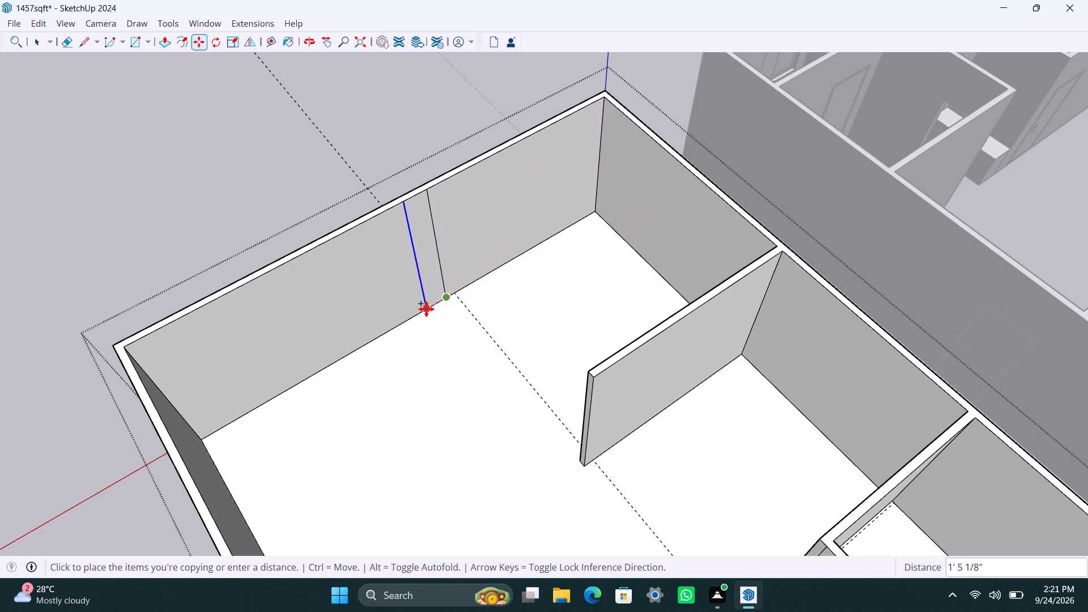
text(4.5)
key(shift+quotedbl)
key(Return)
key(space)
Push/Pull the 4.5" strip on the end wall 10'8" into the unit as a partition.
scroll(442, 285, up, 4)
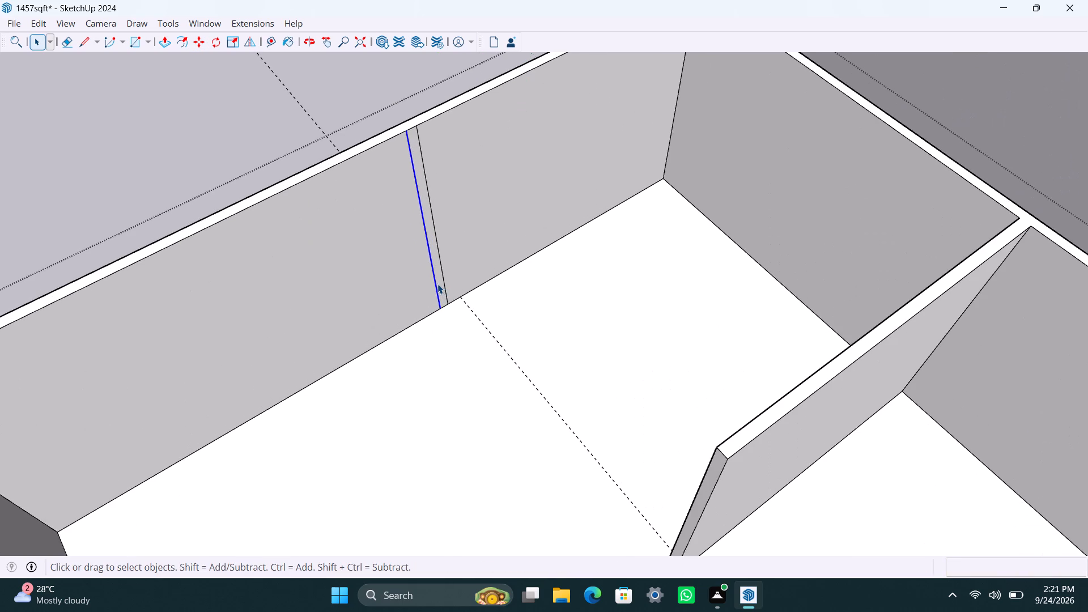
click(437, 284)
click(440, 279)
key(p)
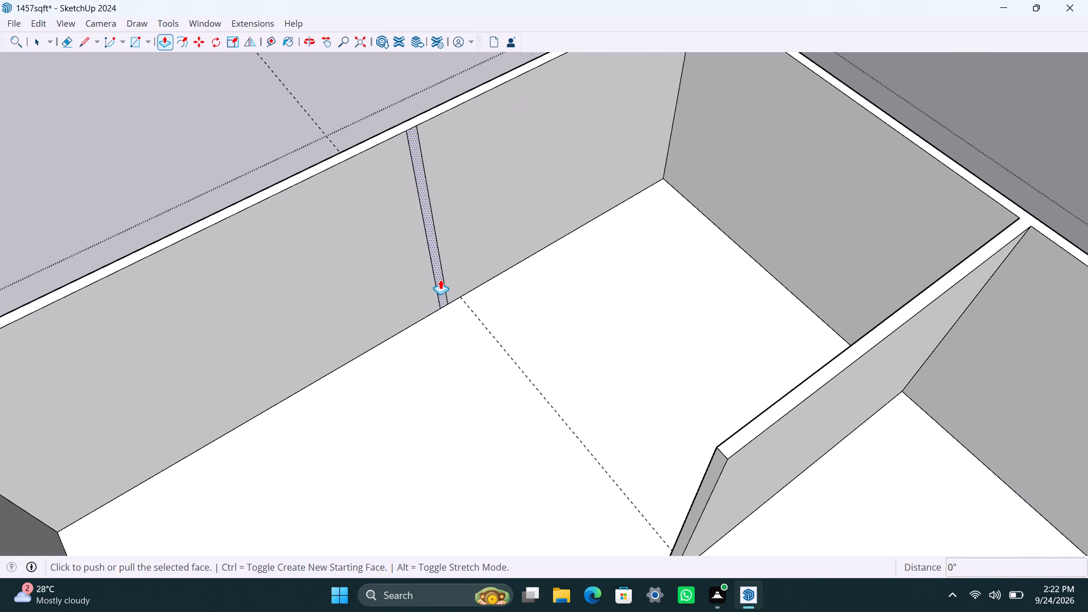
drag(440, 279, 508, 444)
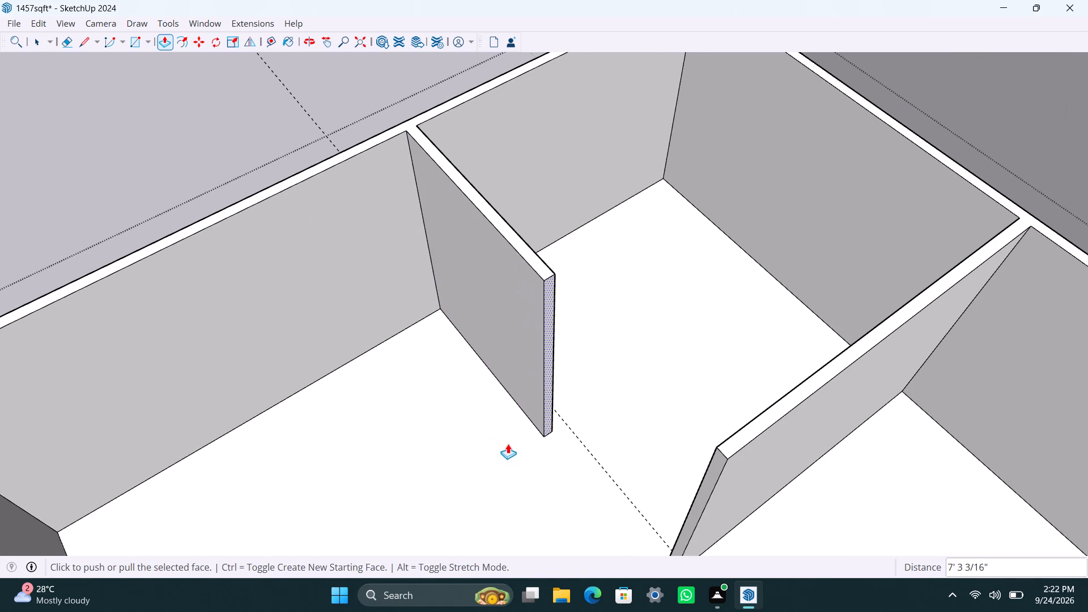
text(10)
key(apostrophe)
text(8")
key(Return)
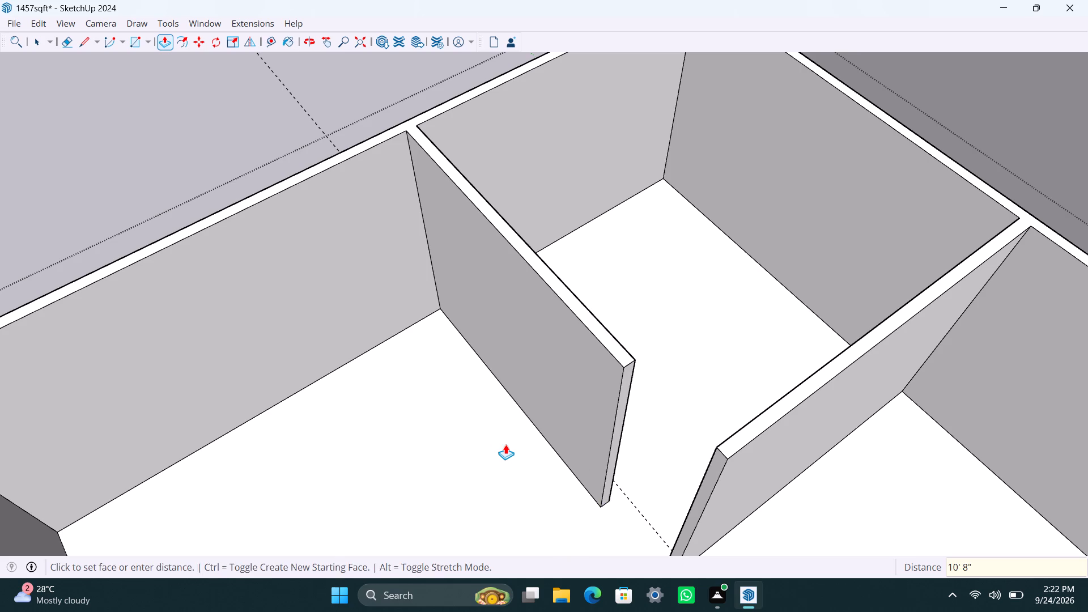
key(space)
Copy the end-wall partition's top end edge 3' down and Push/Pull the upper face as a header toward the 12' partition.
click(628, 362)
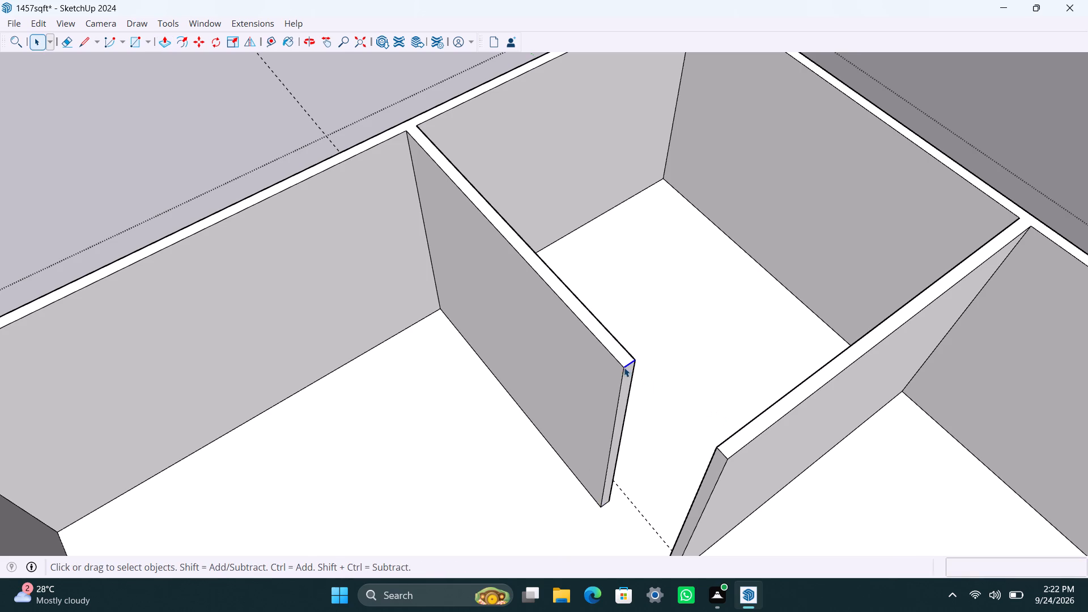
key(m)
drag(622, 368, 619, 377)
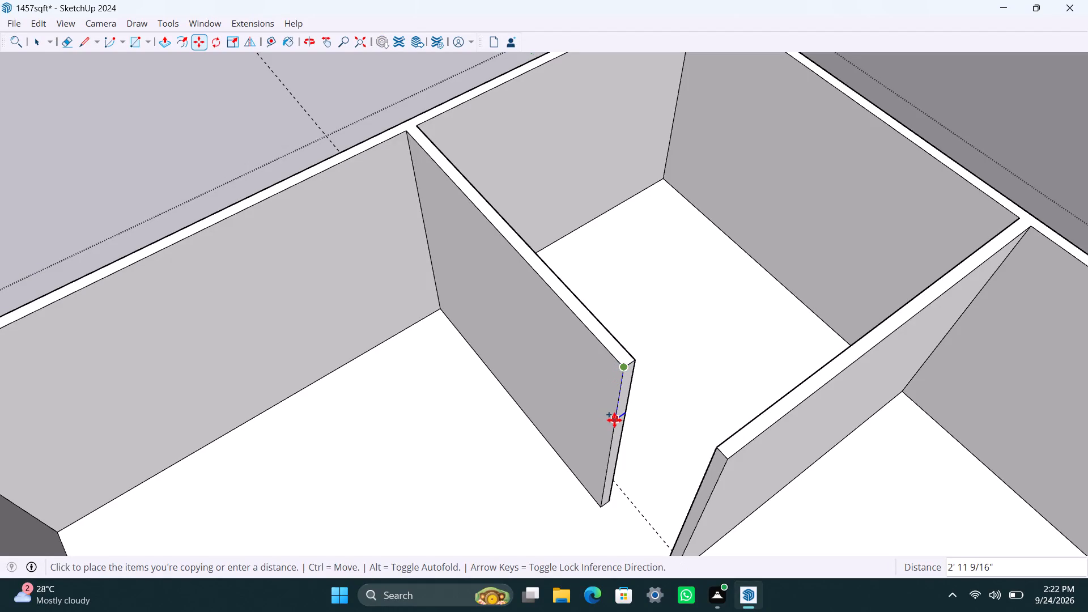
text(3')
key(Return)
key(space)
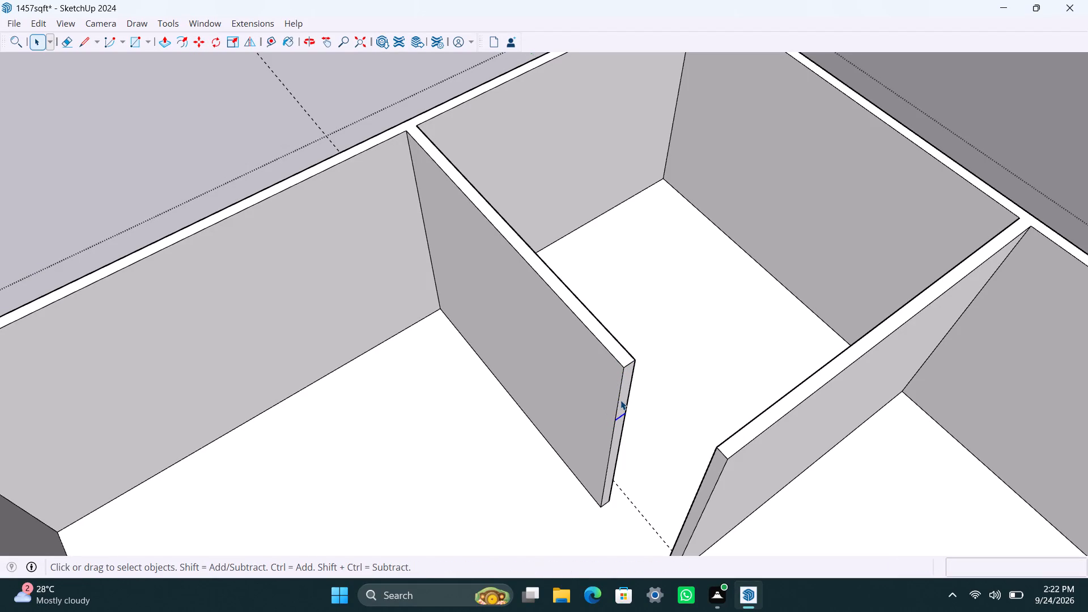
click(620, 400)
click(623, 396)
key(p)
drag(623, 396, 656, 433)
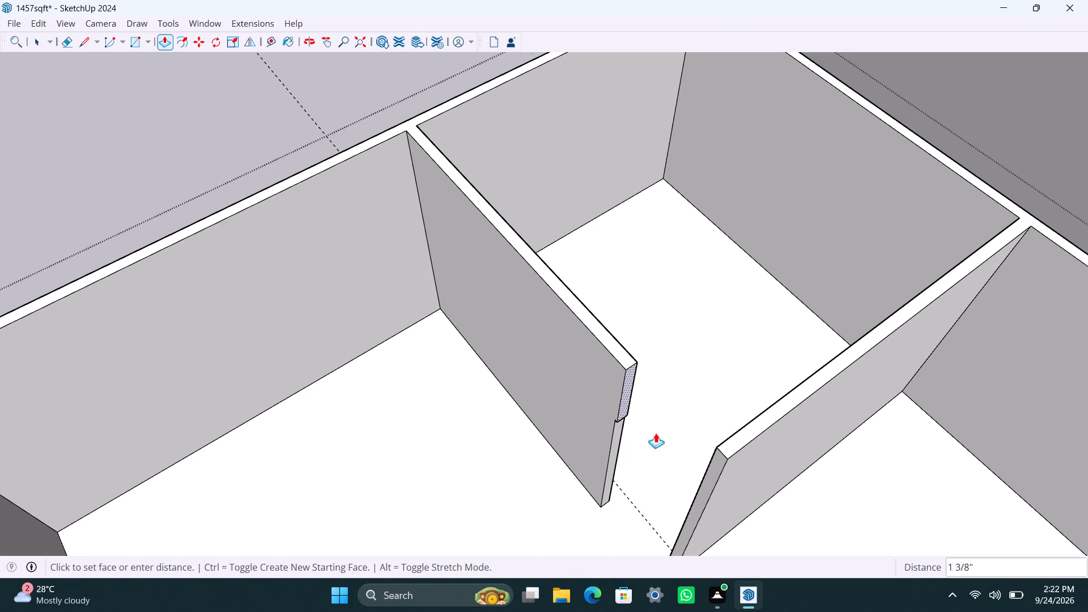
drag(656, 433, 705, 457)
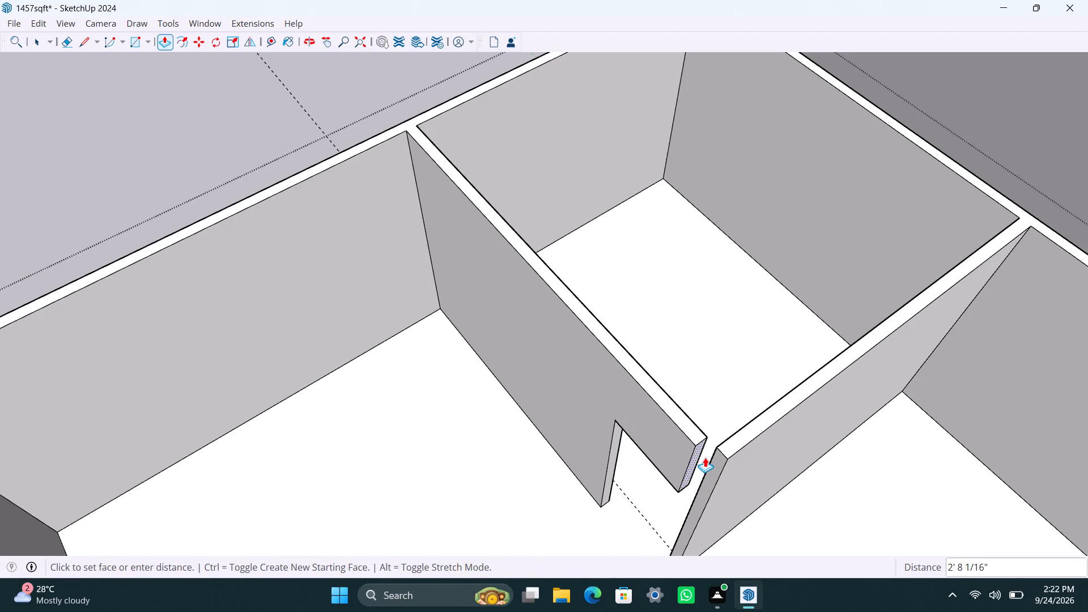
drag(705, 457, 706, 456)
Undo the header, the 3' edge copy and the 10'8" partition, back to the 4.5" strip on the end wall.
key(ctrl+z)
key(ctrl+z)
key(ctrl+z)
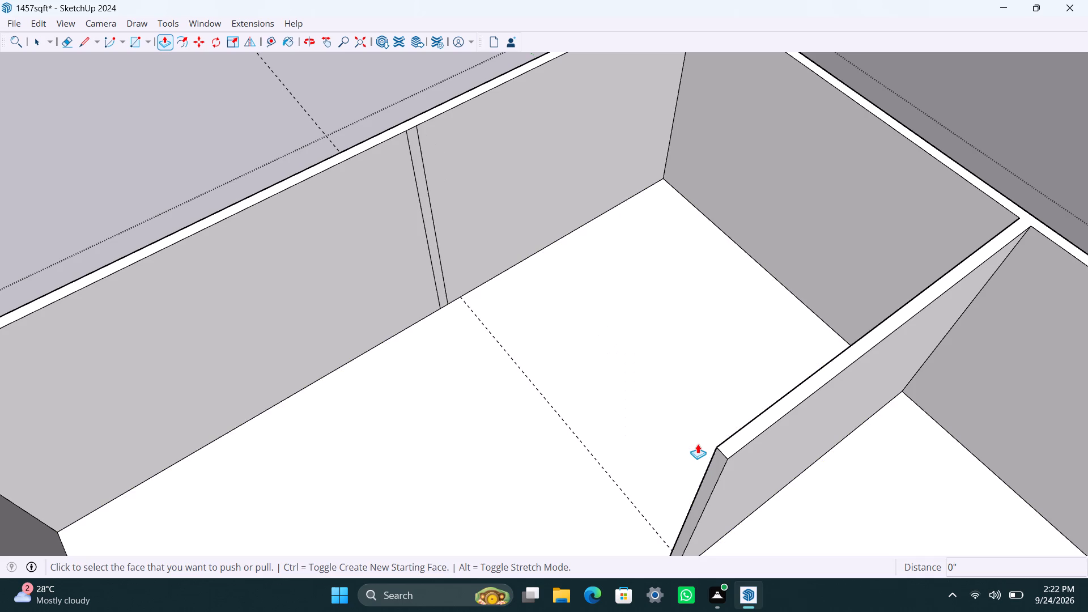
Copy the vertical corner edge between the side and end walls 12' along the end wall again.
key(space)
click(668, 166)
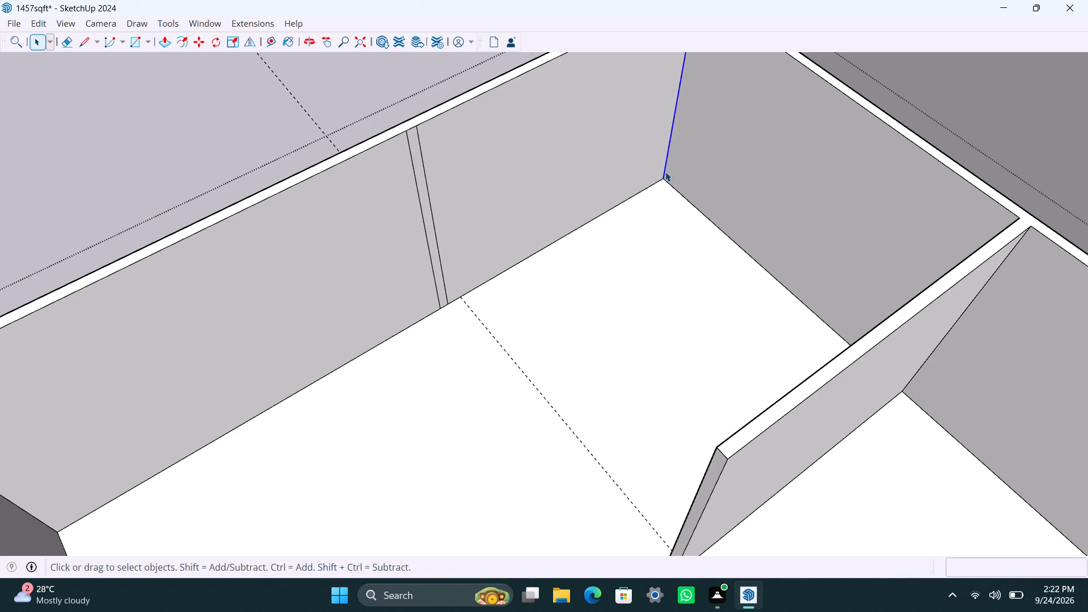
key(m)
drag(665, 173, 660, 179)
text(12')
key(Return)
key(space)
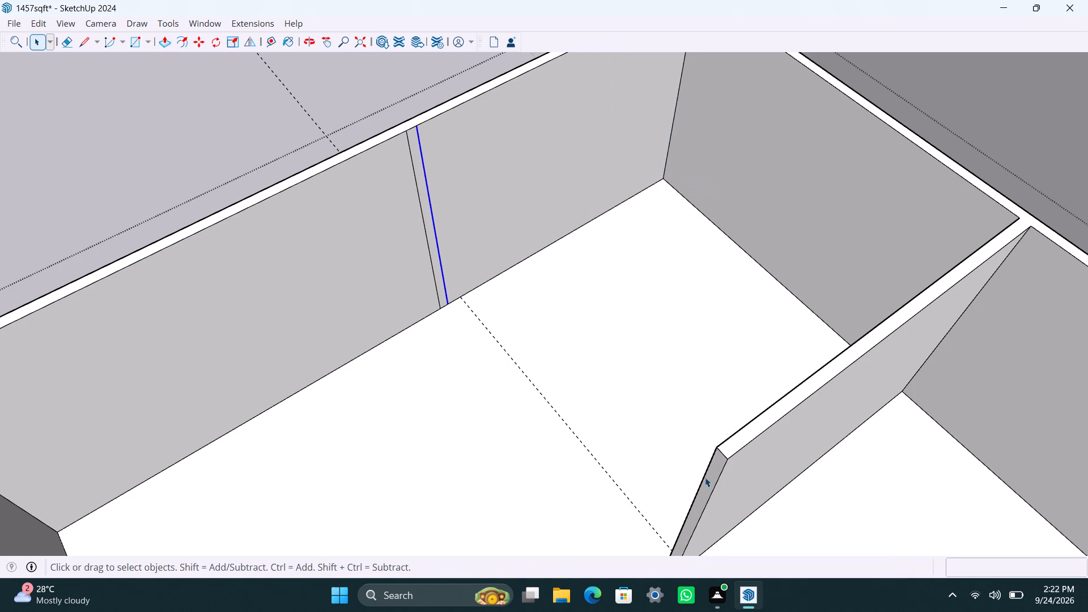
Extend the free end of the 12' partition from the side wall by 4.5" with Push/Pull.
click(713, 474)
key(p)
drag(714, 474, 711, 480)
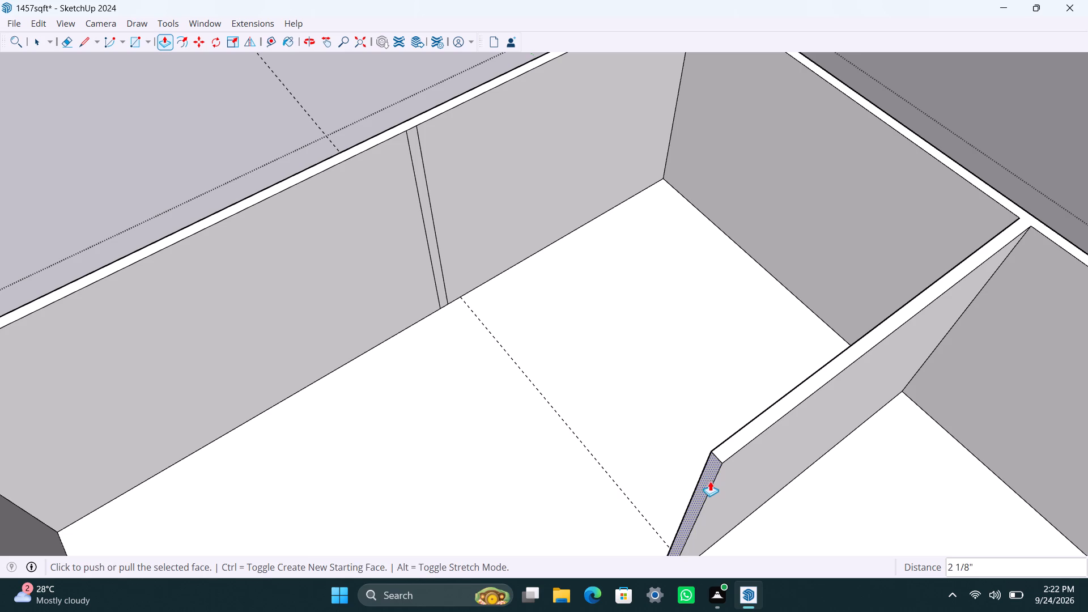
text(4.5")
key(Return)
key(space)
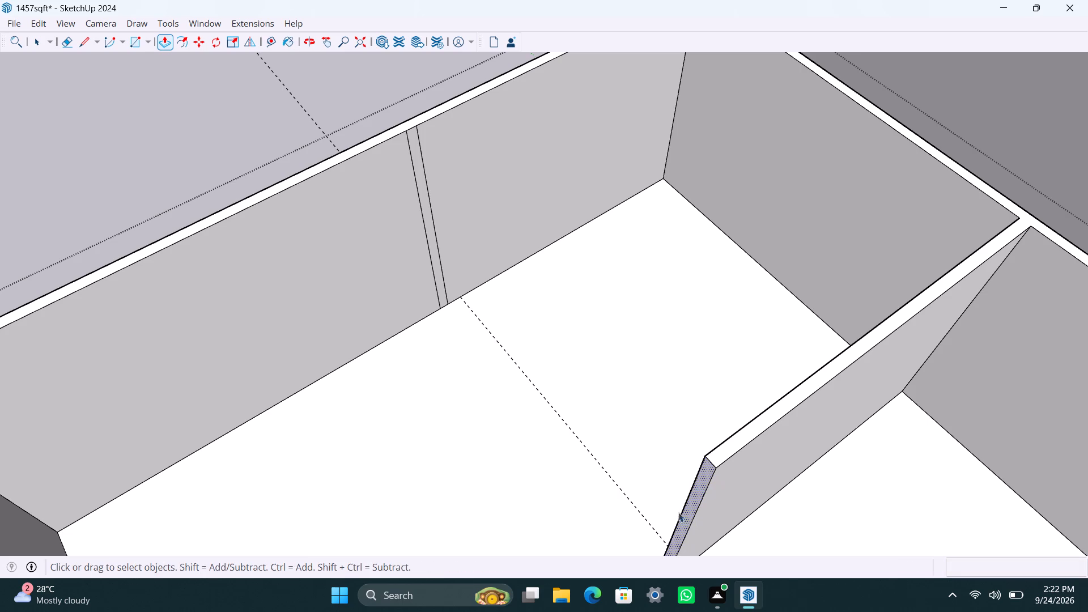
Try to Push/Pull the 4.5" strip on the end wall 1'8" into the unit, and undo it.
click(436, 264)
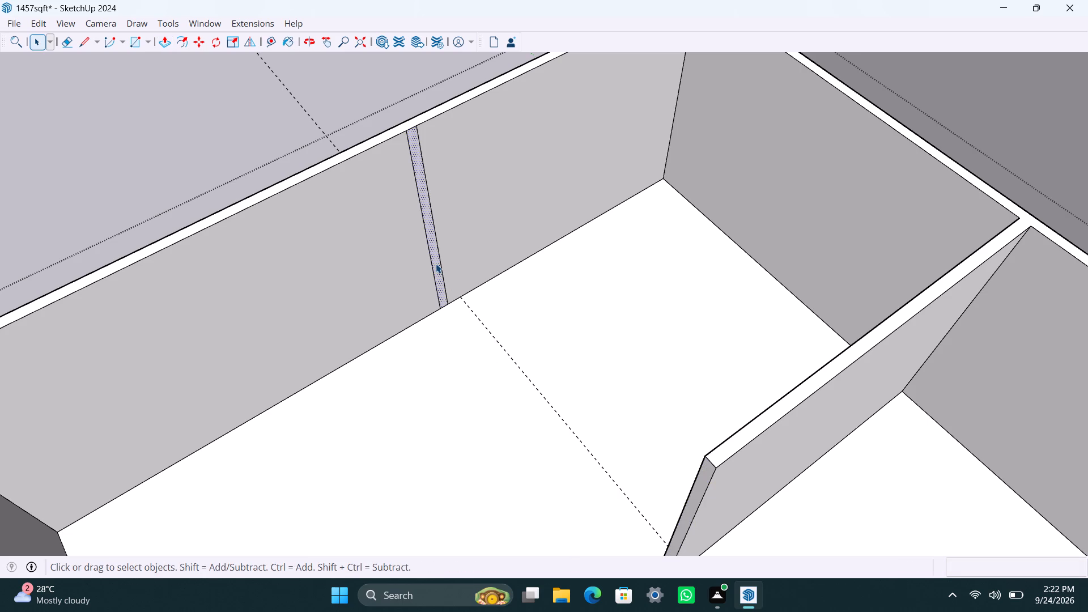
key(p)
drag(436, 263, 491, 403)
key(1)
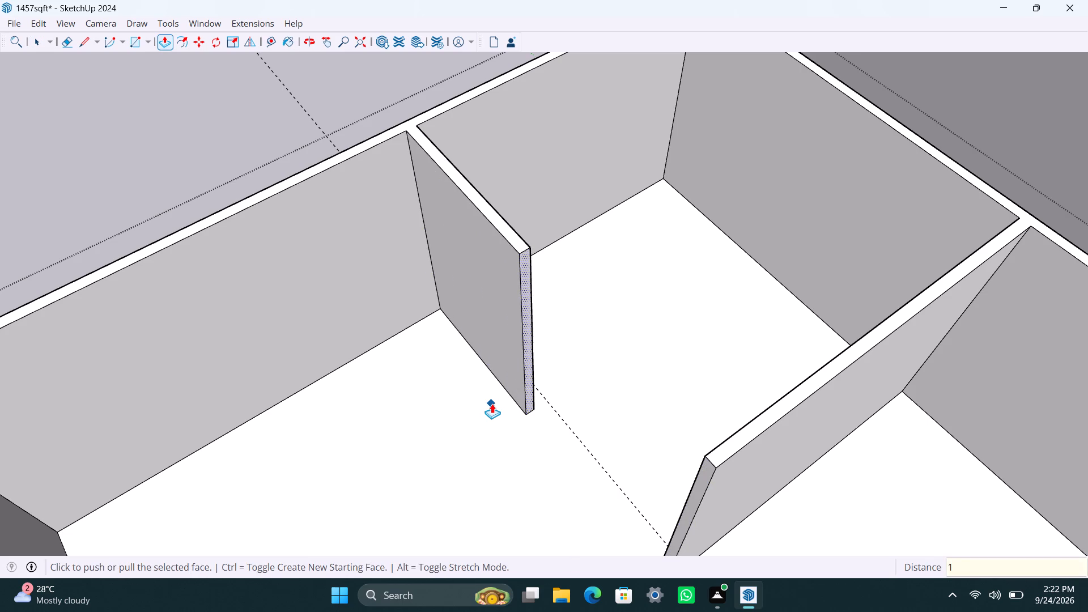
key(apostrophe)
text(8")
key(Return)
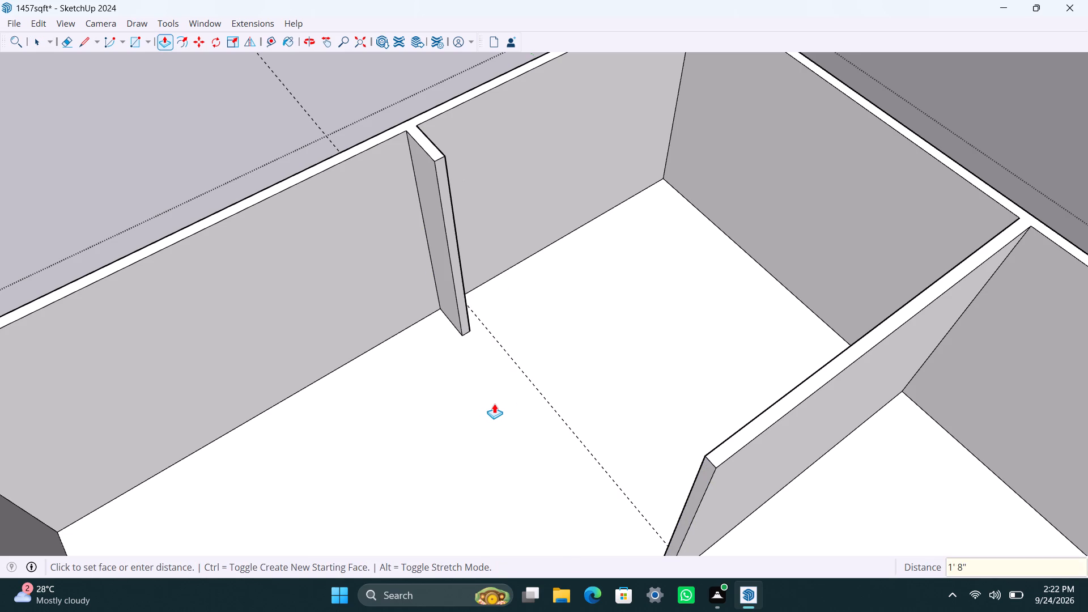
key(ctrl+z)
Push/Pull the 4.5" strip on the end wall 10'8" into the unit as a partition.
drag(437, 263, 493, 352)
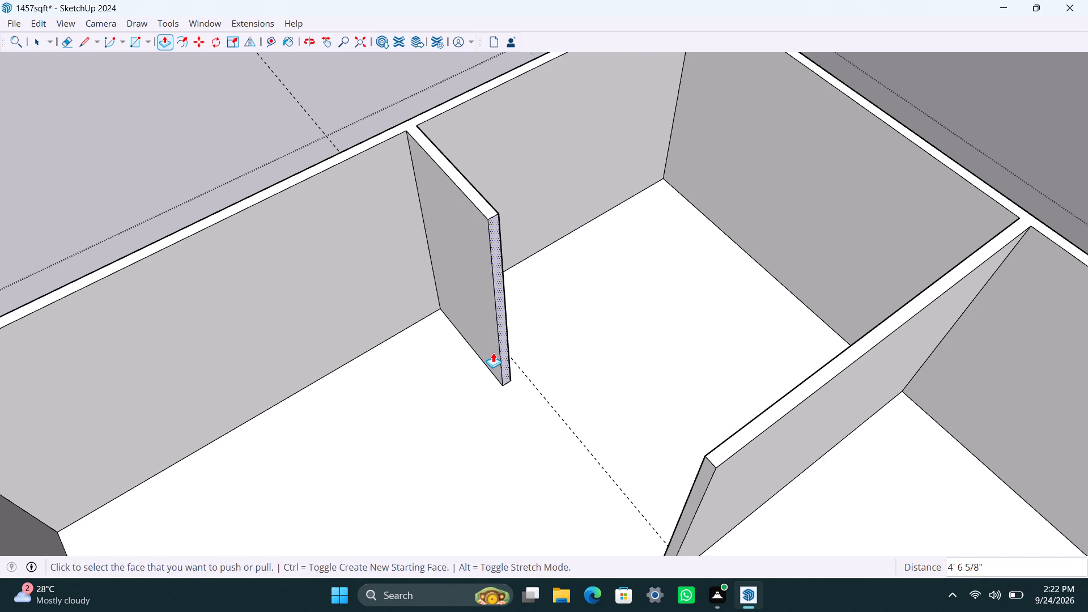
text(10'8")
key(Return)
key(space)
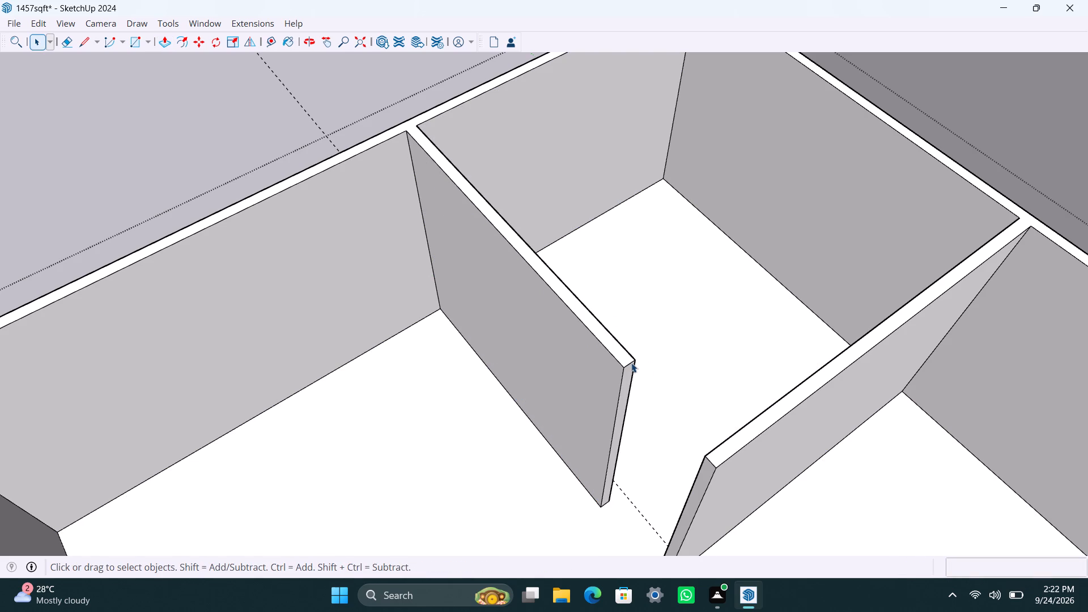
Copy the new partition's top end edge 3' down and Push/Pull the upper face 3' to the side-wall partition as a door header.
click(631, 363)
key(m)
drag(622, 367, 622, 373)
key(3)
key(apostrophe)
key(Return)
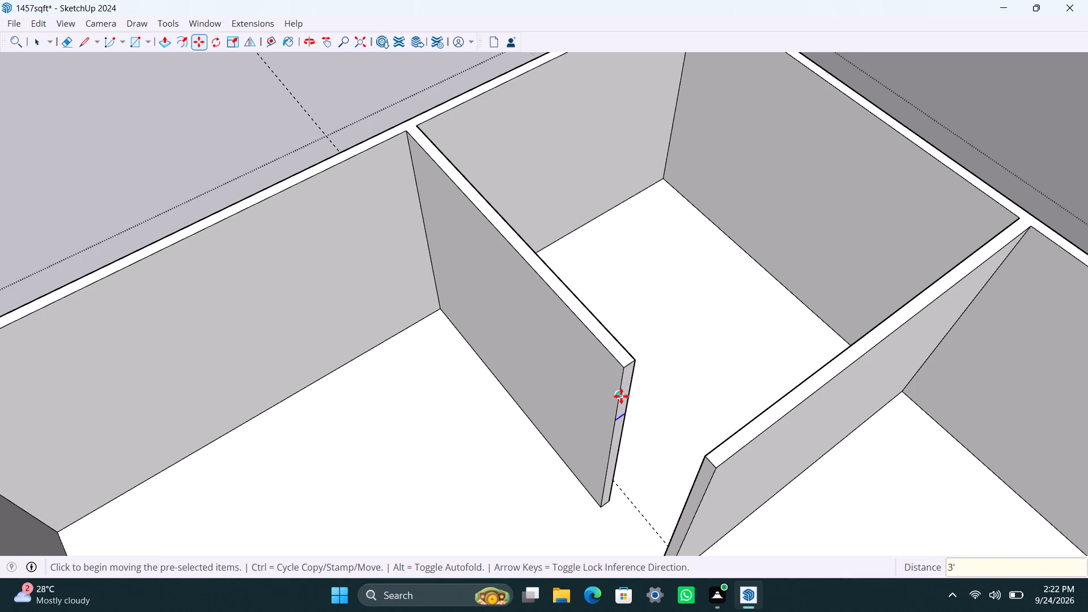
key(space)
click(628, 380)
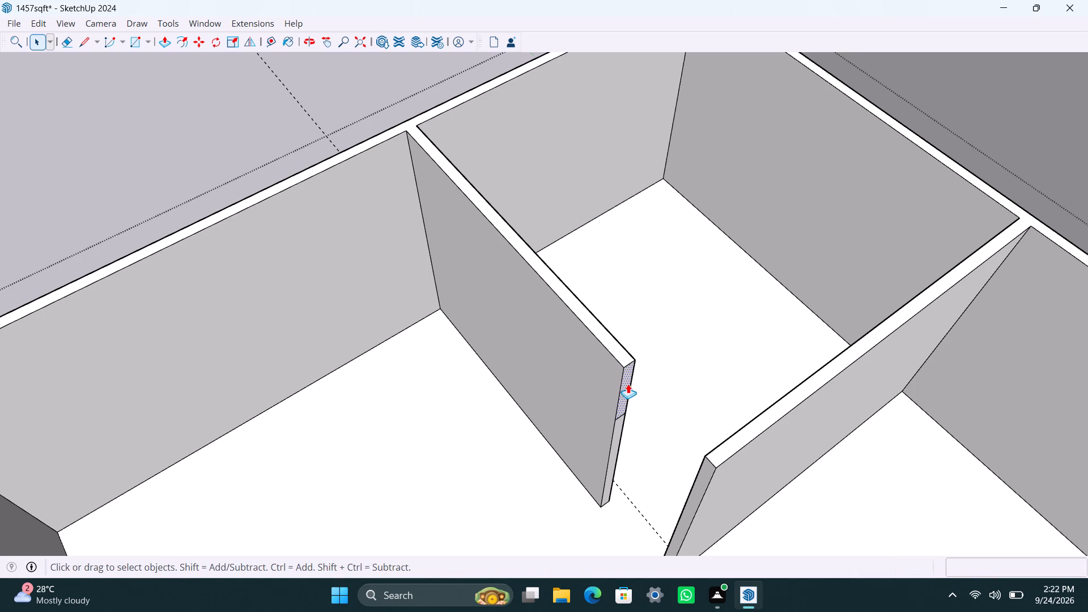
key(p)
drag(628, 384, 700, 495)
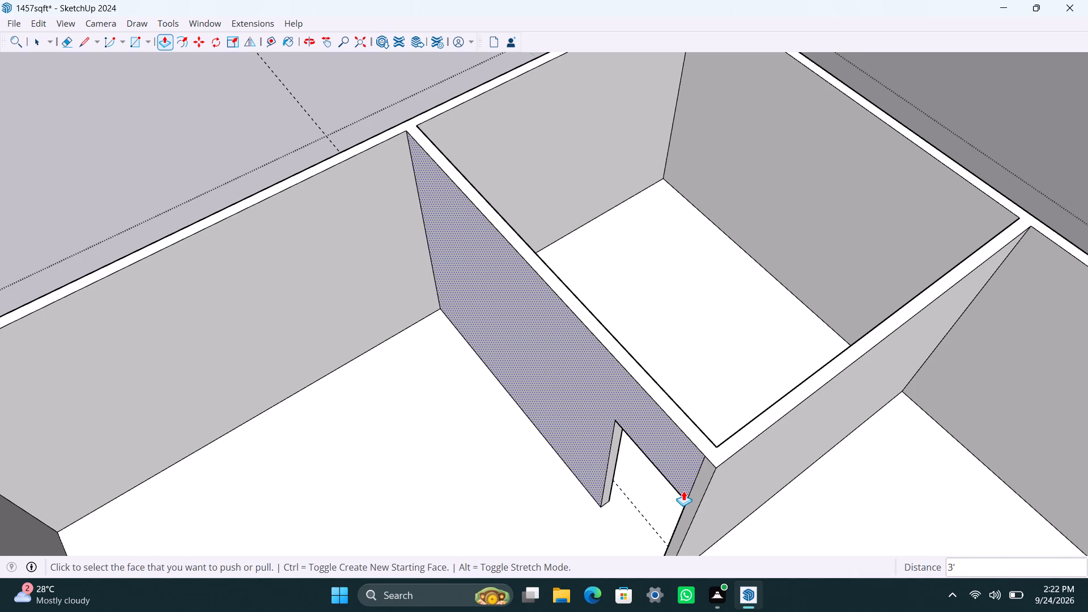
Save the model.
key(ctrl+s)
Copy the 10'8" partition's corner edge at the end wall 8'6" along the partition, and again 4.5", to mark a wall strip.
scroll(659, 450, down, 10)
shift+middle_drag(635, 436, 669, 364)
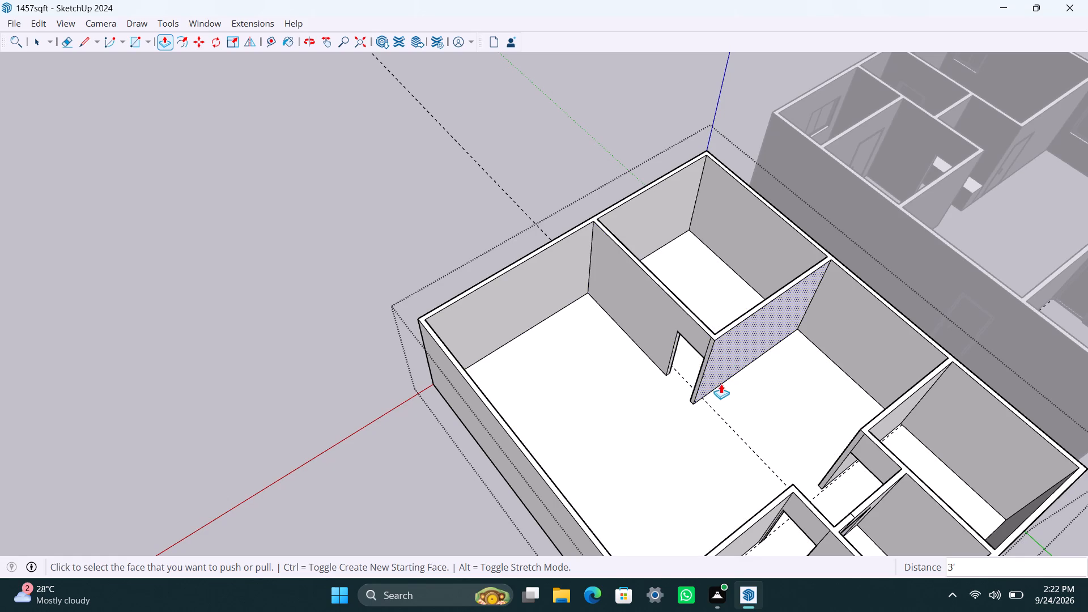
key(space)
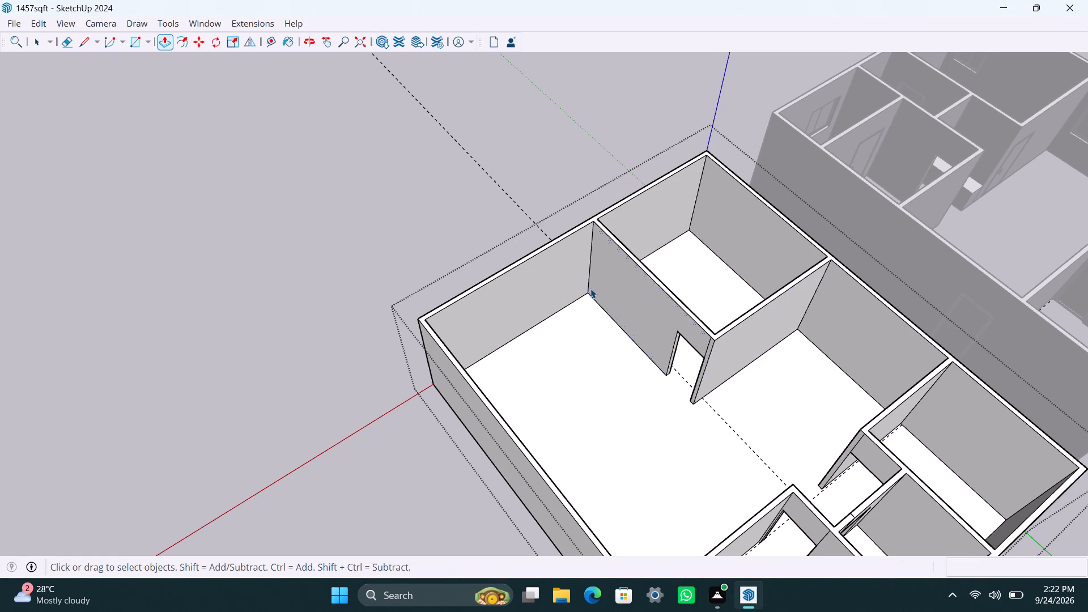
click(589, 281)
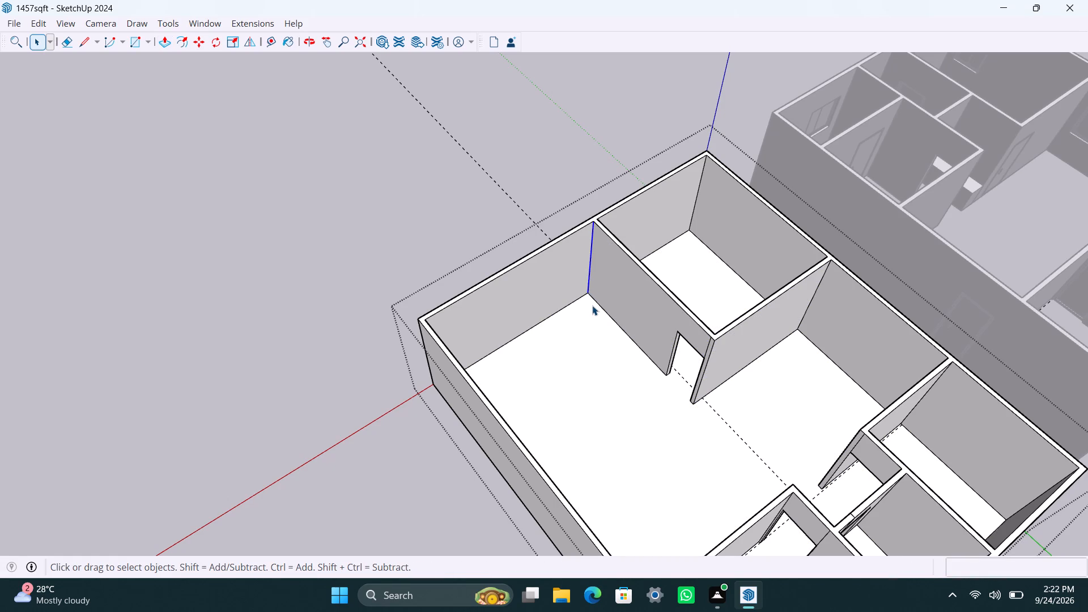
key(m)
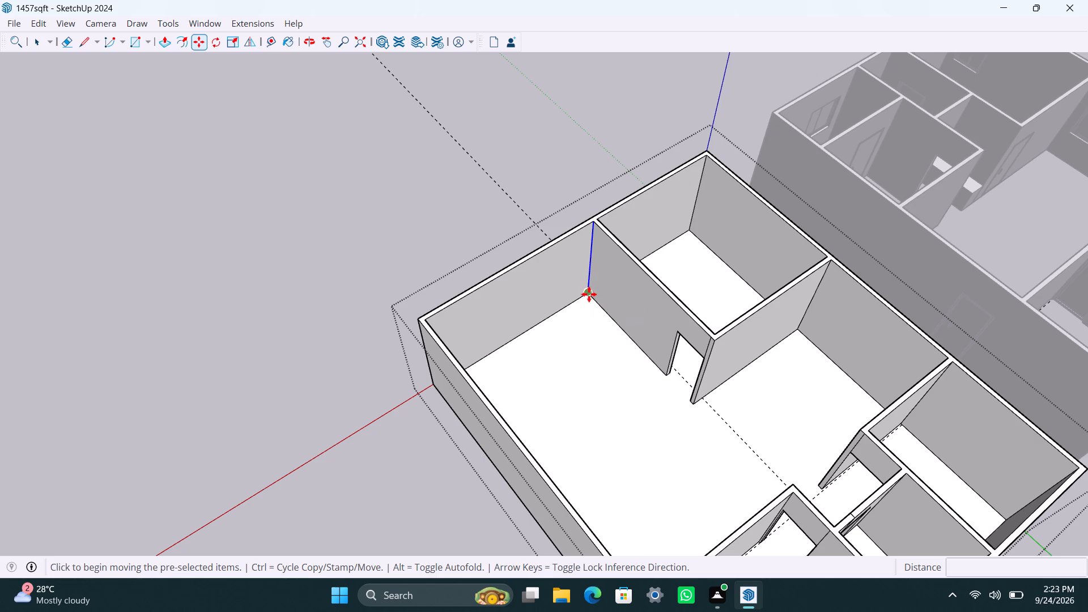
click(589, 294)
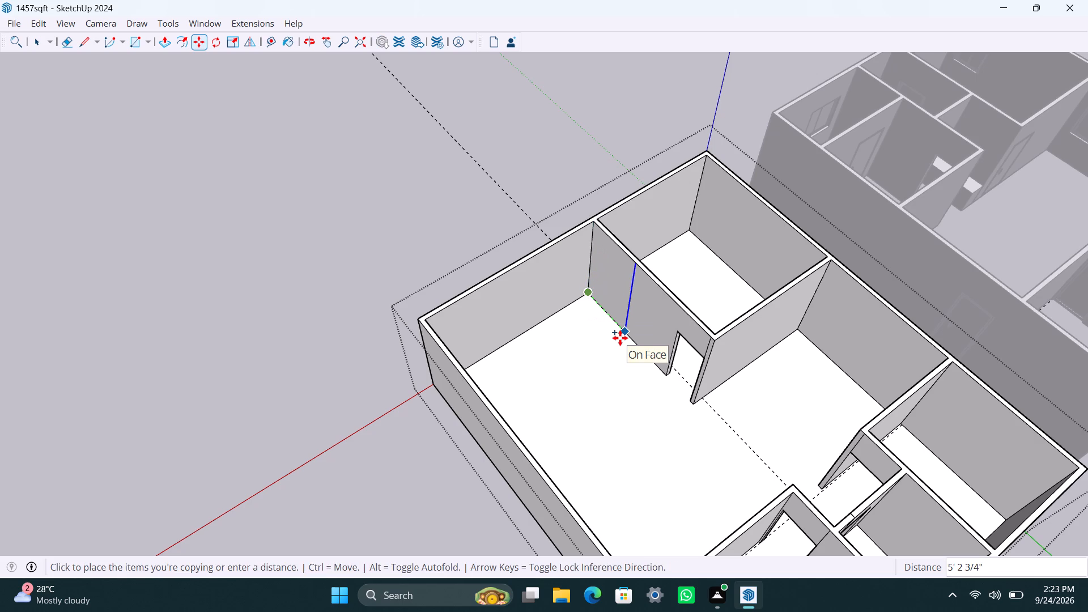
text(8')
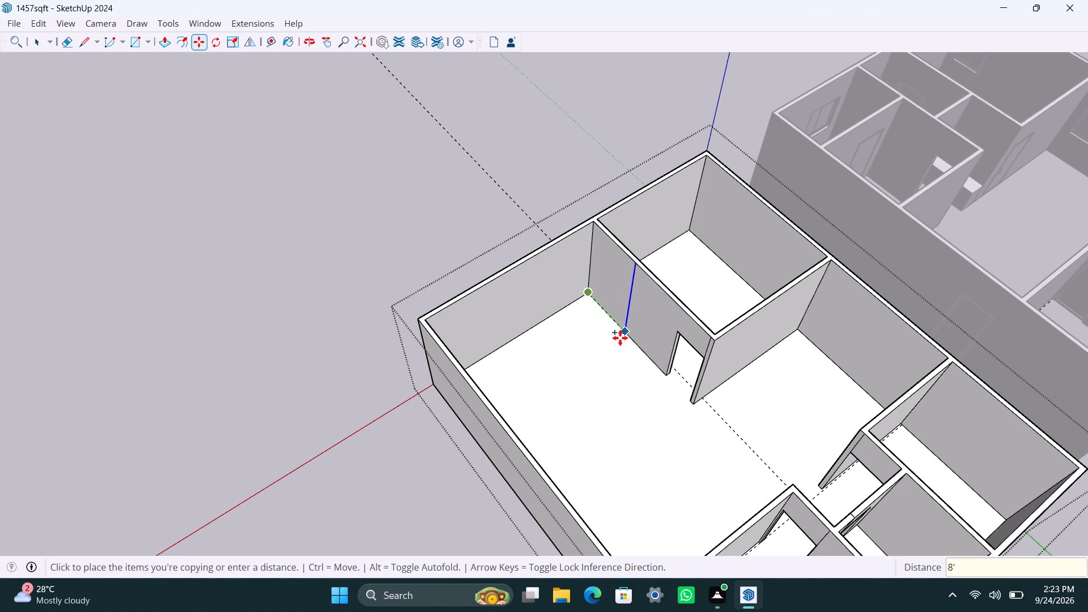
text(6")
key(Return)
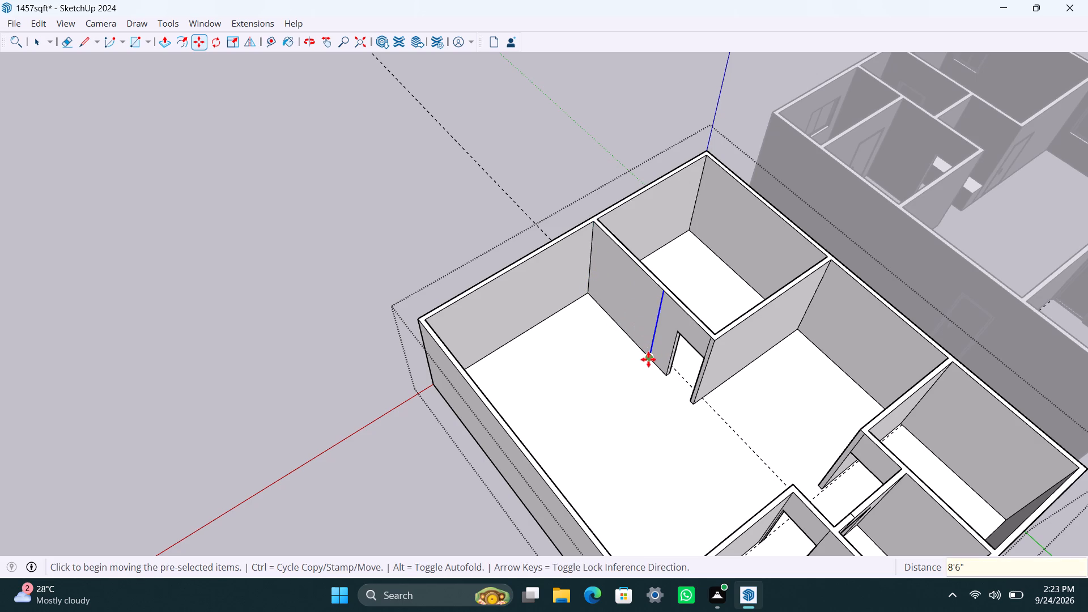
click(648, 359)
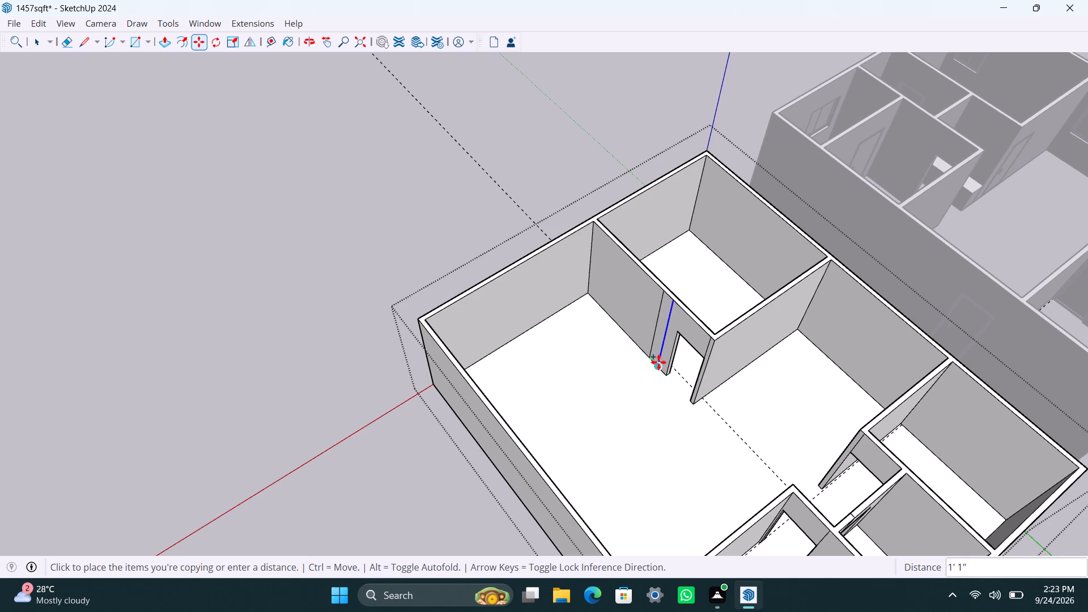
text(4.5)
key(shift+quotedbl)
key(Return)
key(space)
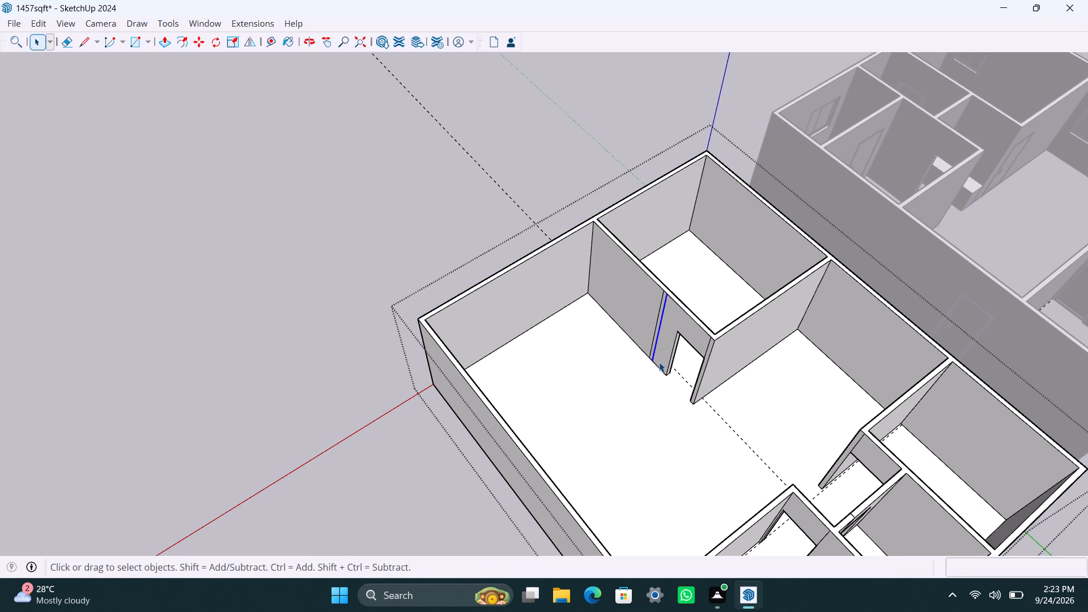
Push/Pull the 4.5" strip beside the doorway 5' into the large room as a partition.
scroll(659, 362, up, 8)
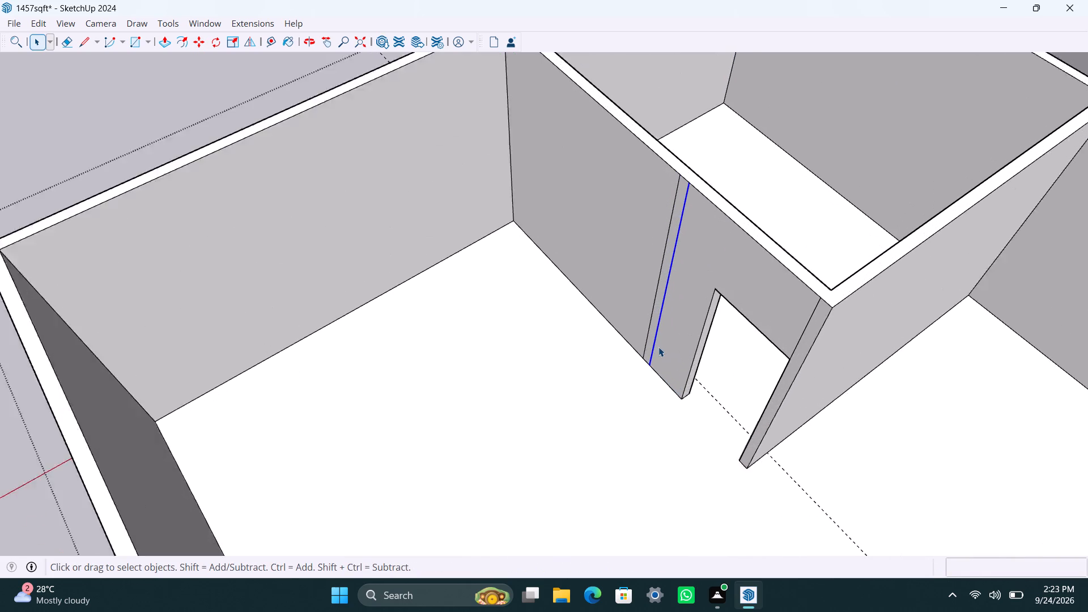
scroll(658, 347, up, 3)
click(654, 313)
key(p)
drag(654, 313, 625, 353)
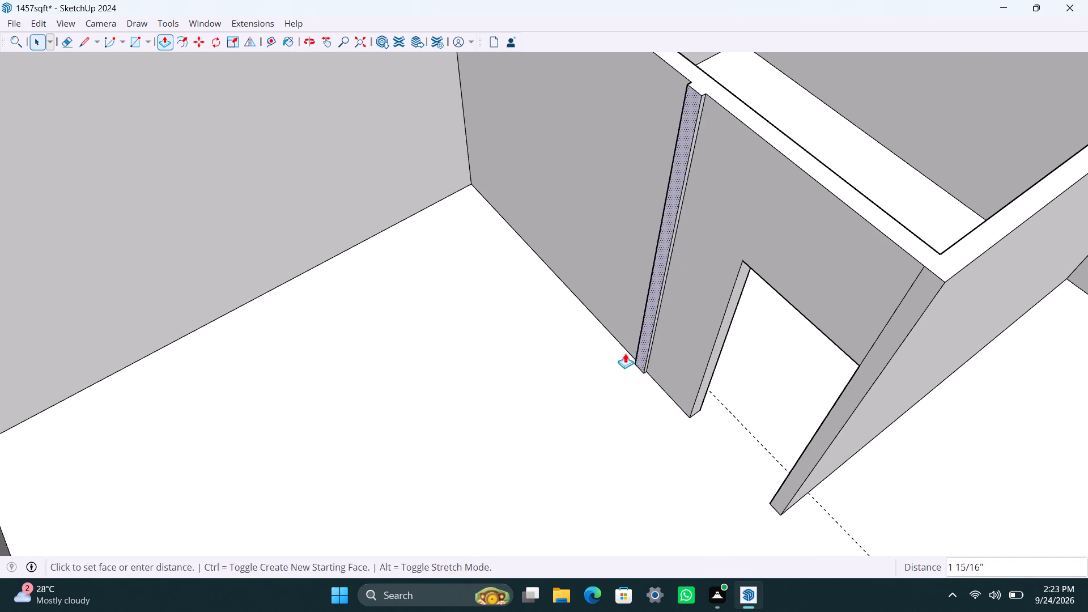
drag(625, 353, 620, 358)
text(5')
key(Return)
key(space)
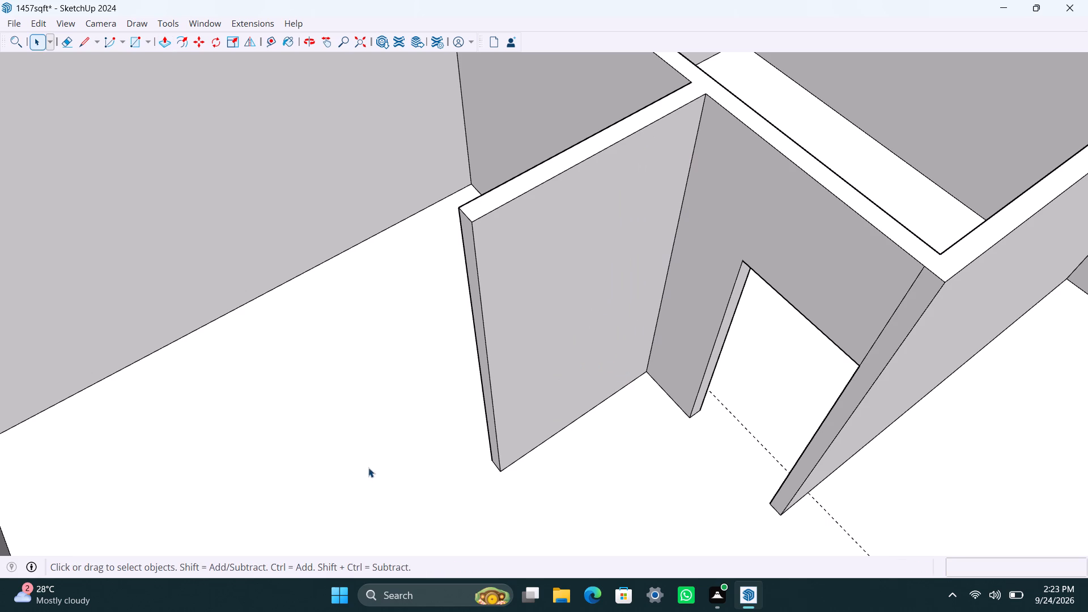
Copy the corner edge between the end wall and the 10'8" partition 5' along the end wall, and again 4.5".
scroll(474, 184, down, 4)
click(471, 141)
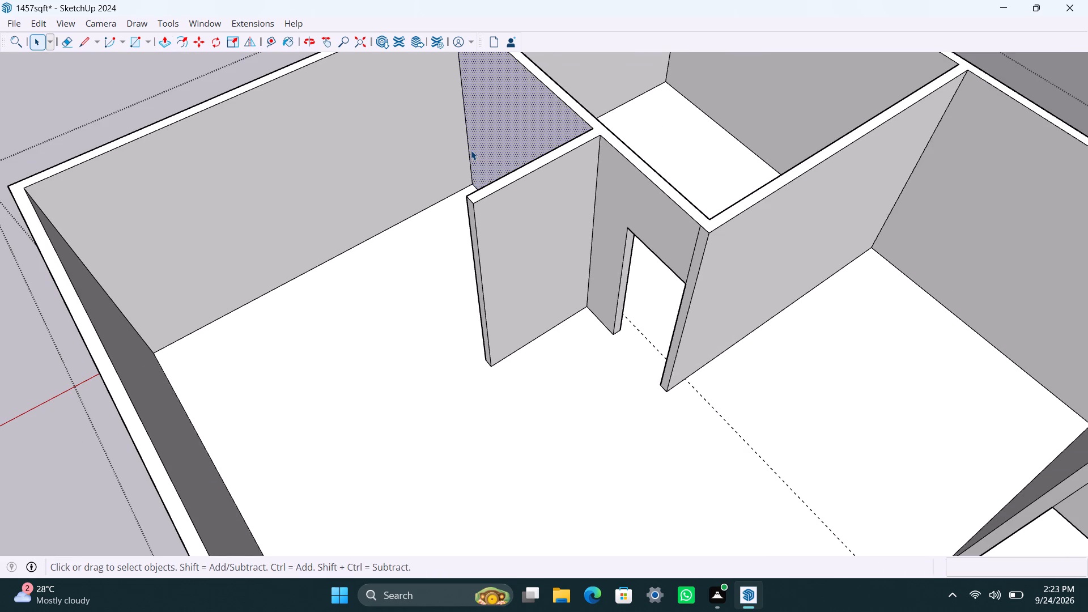
click(471, 159)
key(m)
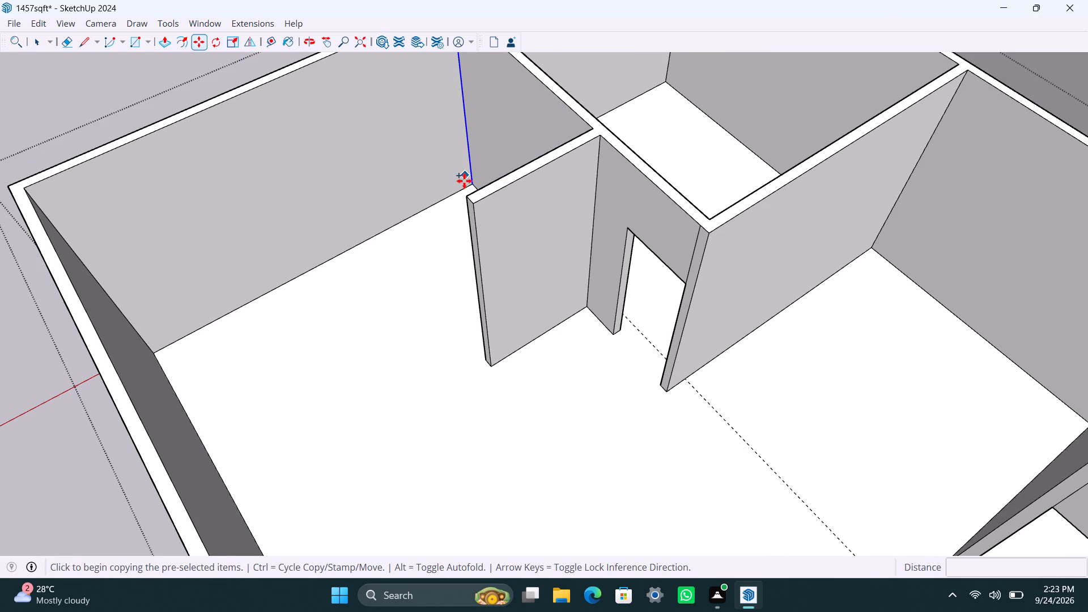
drag(467, 185, 465, 190)
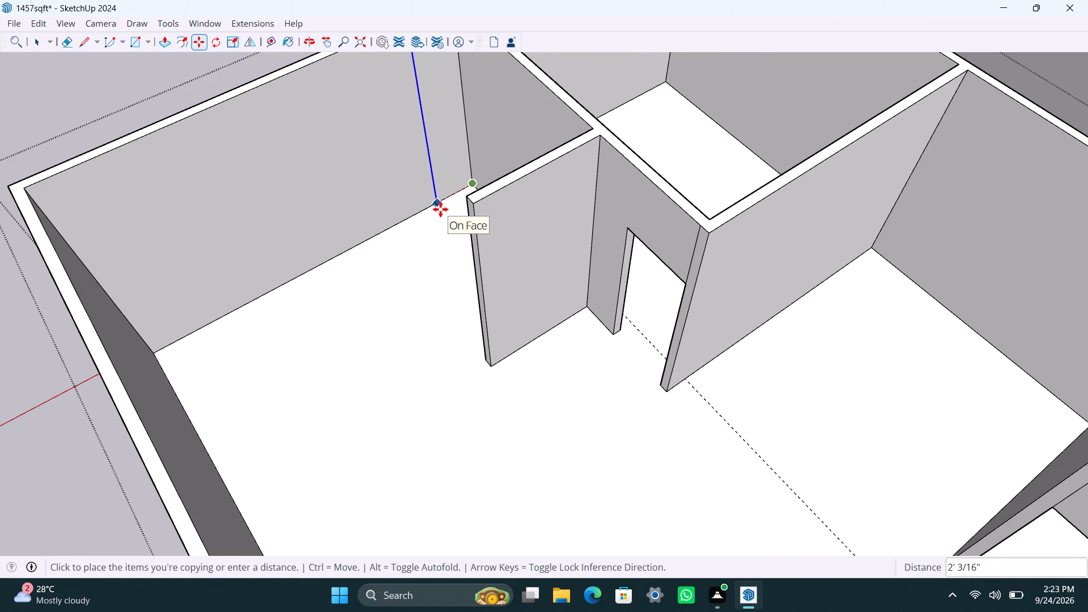
text(5')
key(Return)
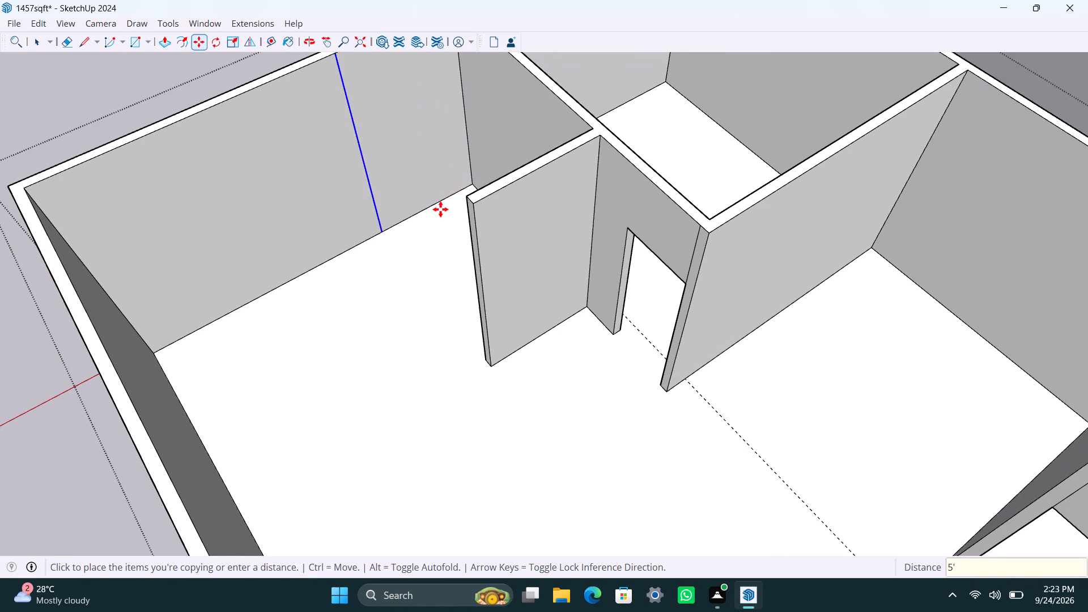
click(380, 229)
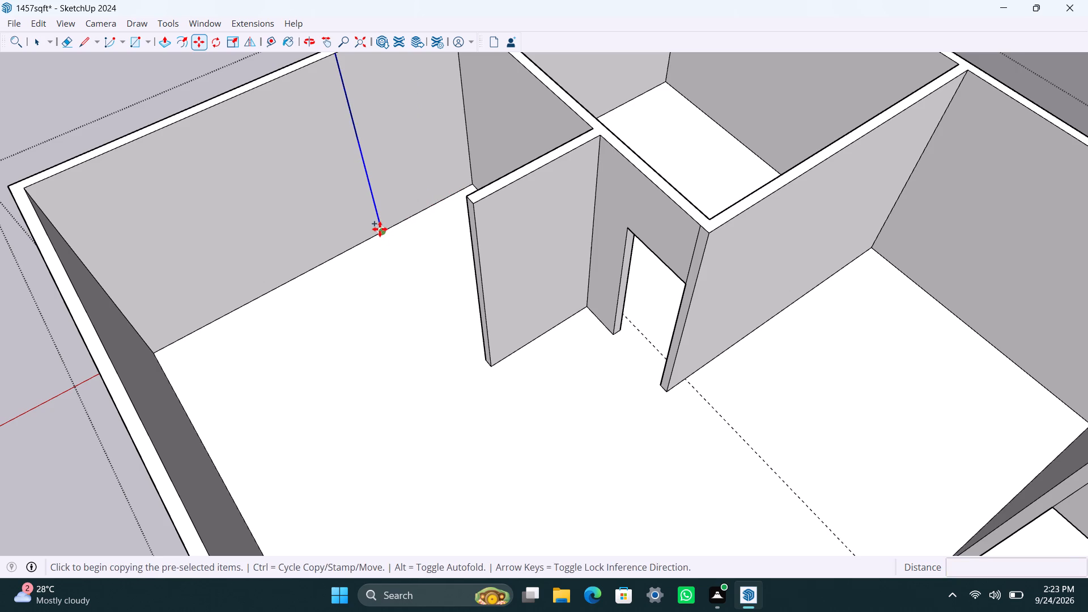
text(4.5")
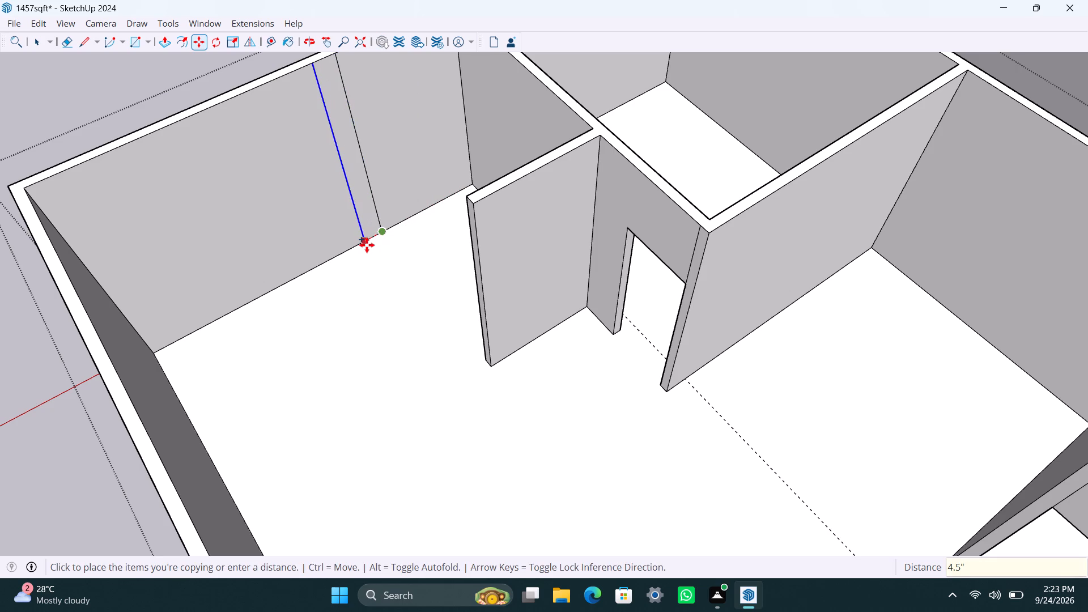
key(Return)
key(space)
Push/Pull the end-wall strip 8'10 1/2" flush with the 5' partition's outer face to enclose the small room.
scroll(380, 239, up, 4)
click(378, 221)
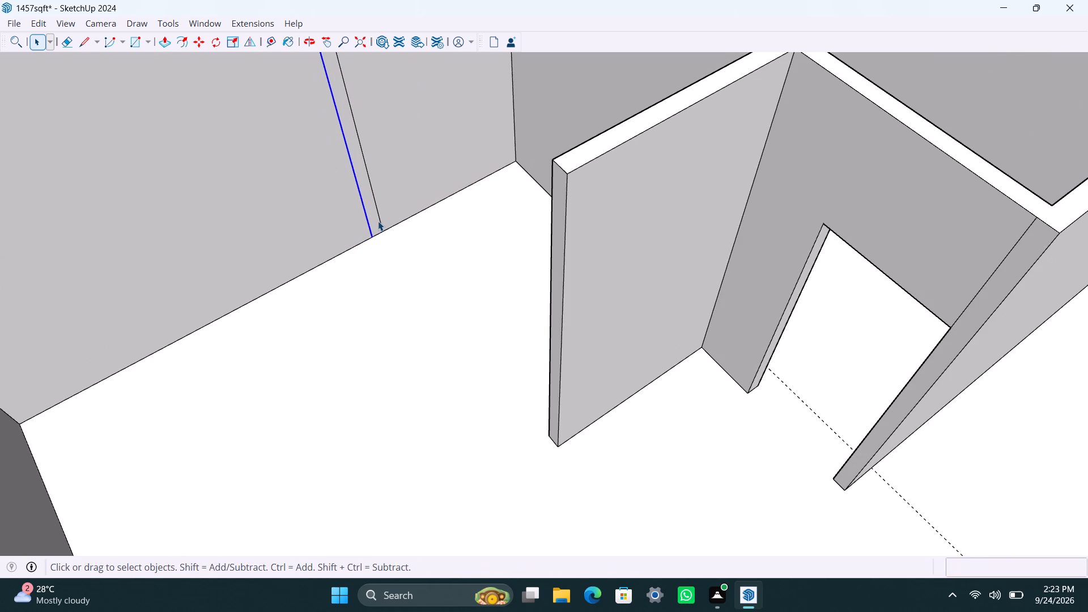
click(373, 216)
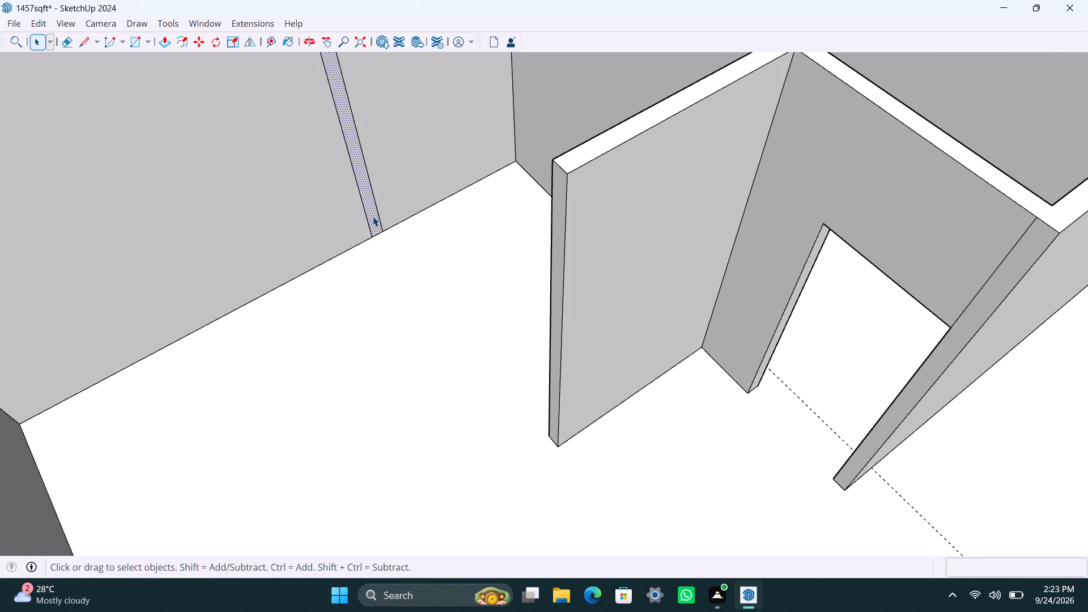
key(p)
drag(373, 216, 537, 446)
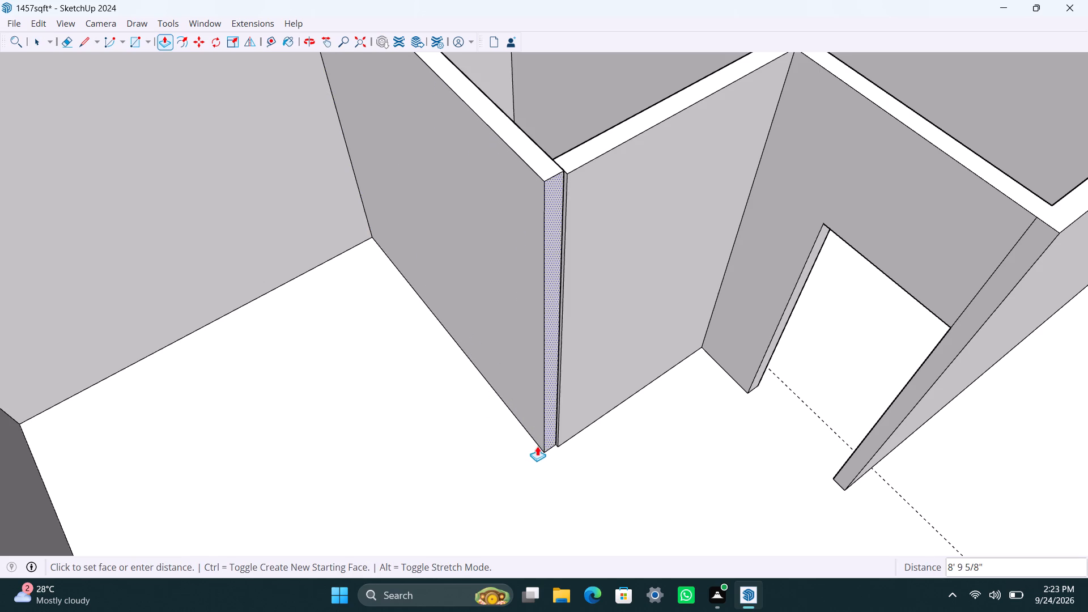
drag(537, 446, 579, 376)
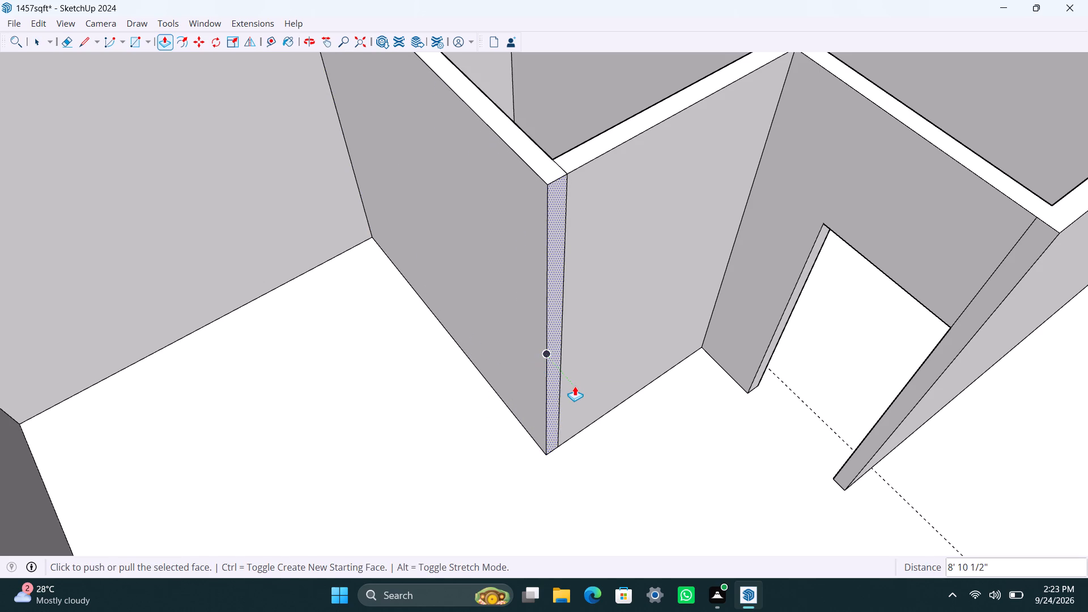
key(space)
Copy the new partition's corner edge at the end wall 5' along the partition's outer face.
scroll(577, 382, down, 4)
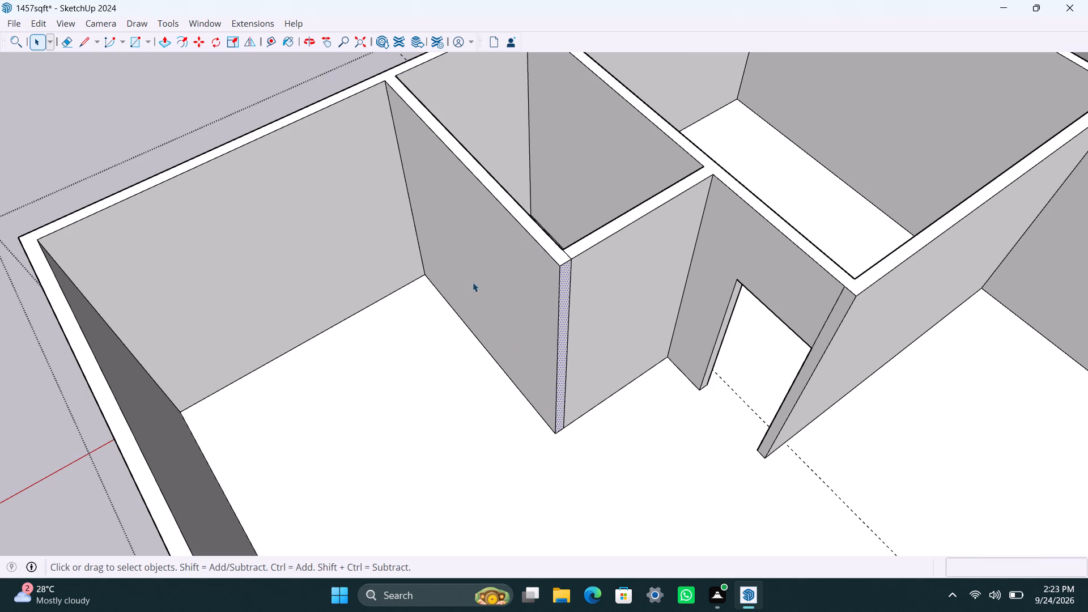
click(408, 194)
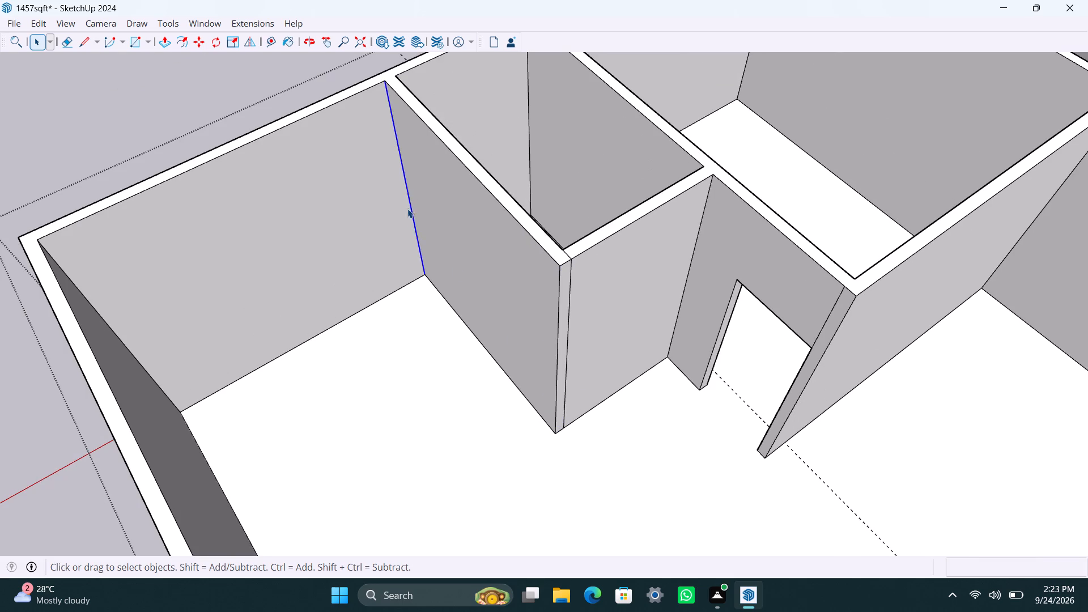
key(m)
click(430, 273)
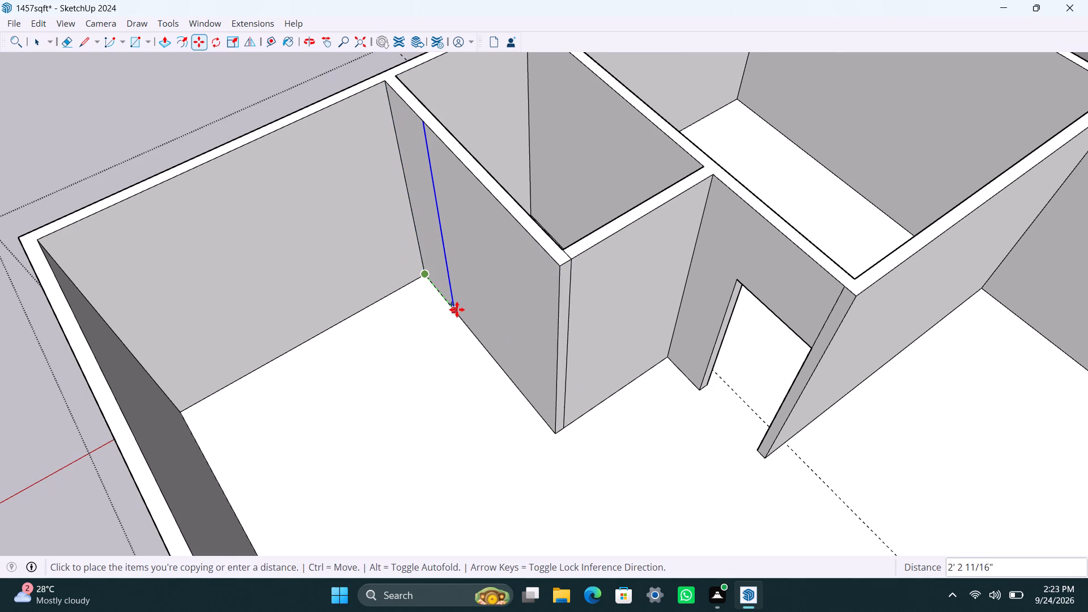
text(5')
key(Return)
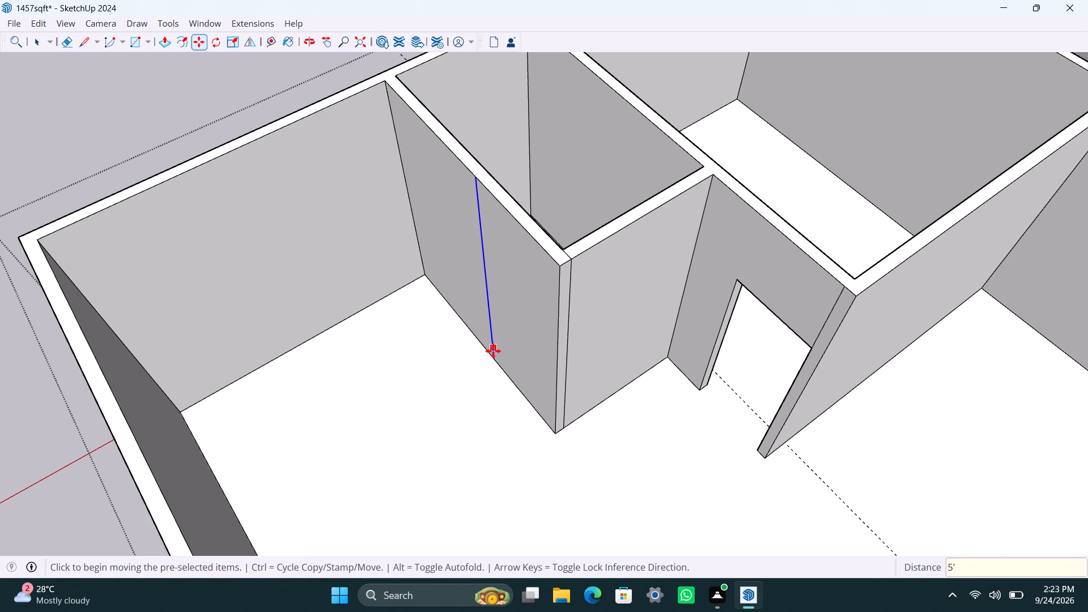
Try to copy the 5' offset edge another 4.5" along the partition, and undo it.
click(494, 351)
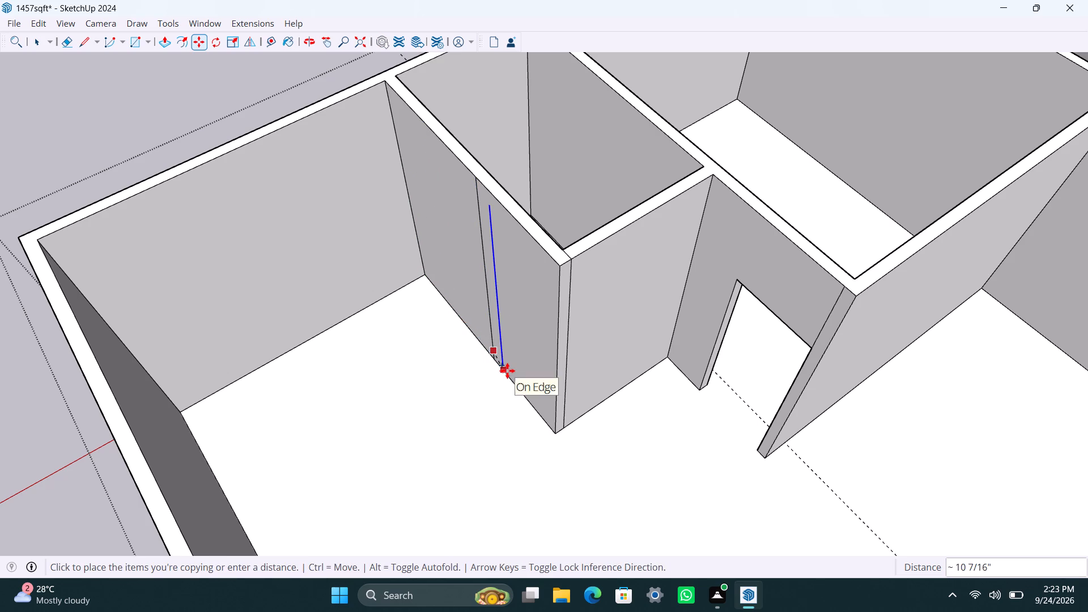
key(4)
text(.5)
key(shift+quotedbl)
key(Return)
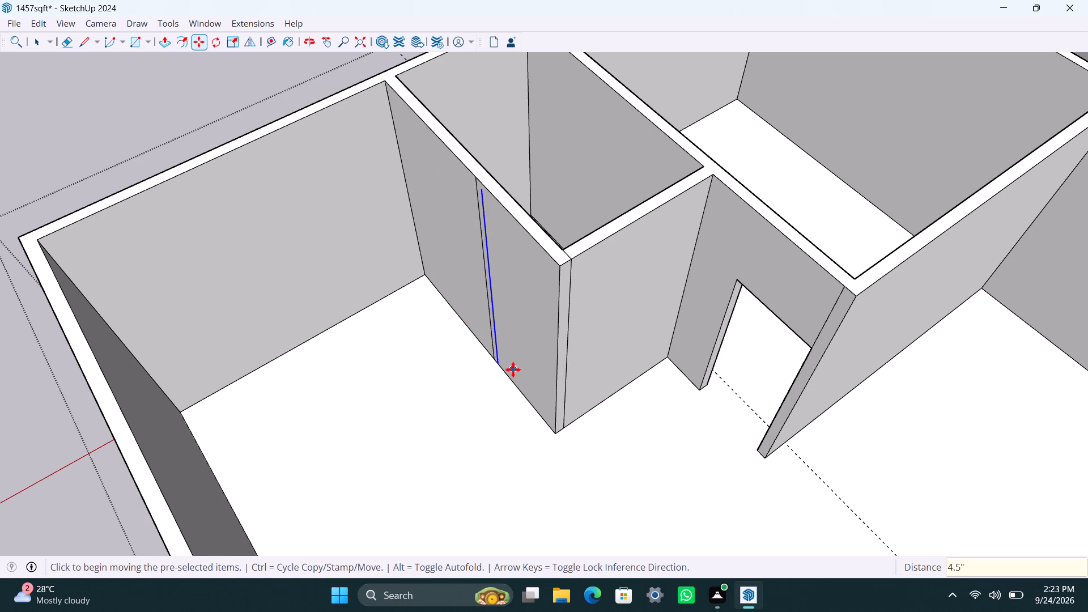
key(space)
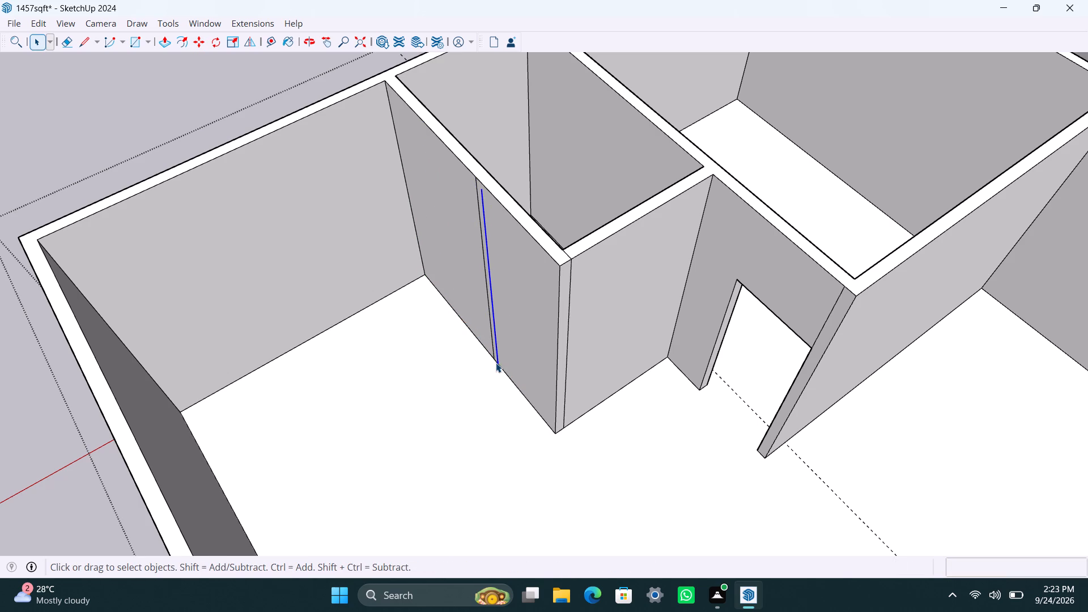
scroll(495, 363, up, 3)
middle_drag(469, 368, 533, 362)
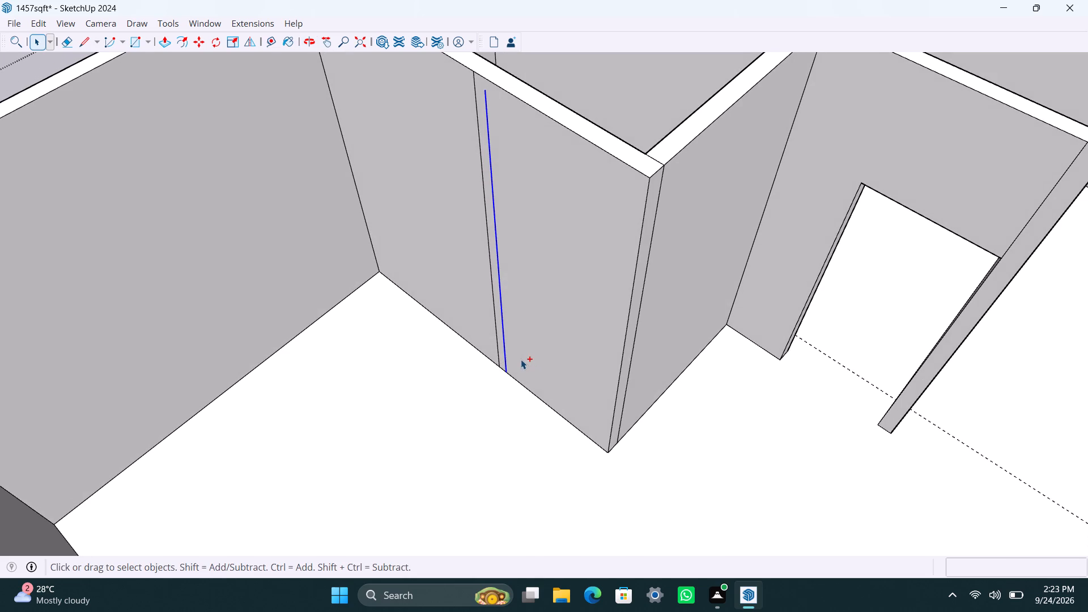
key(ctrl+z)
Copy the 5' offset edge 4.5" along the partition's base to mark a wall strip.
click(495, 305)
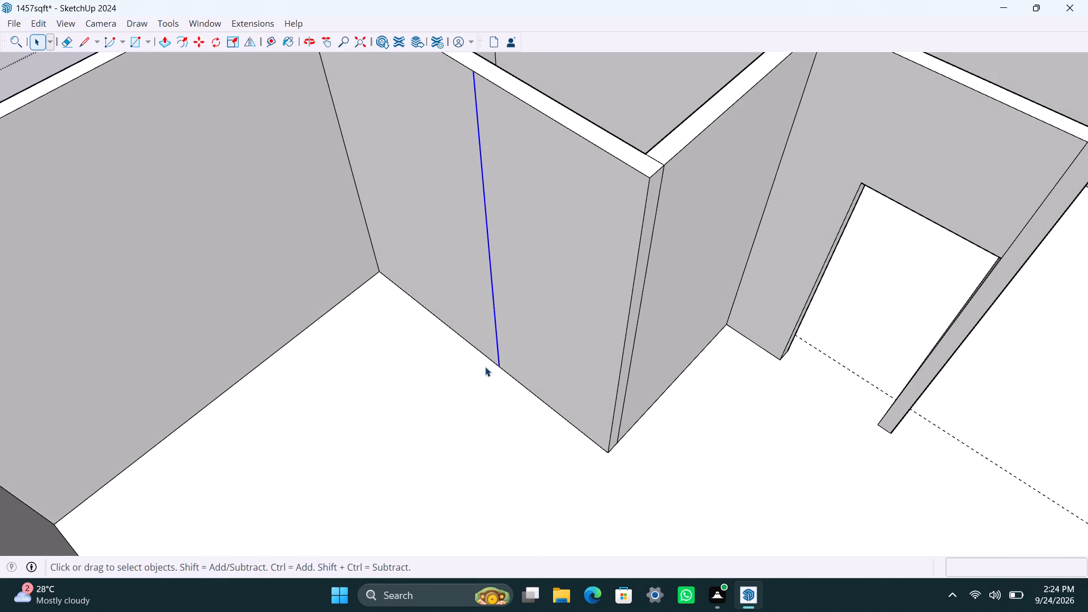
key(m)
click(504, 362)
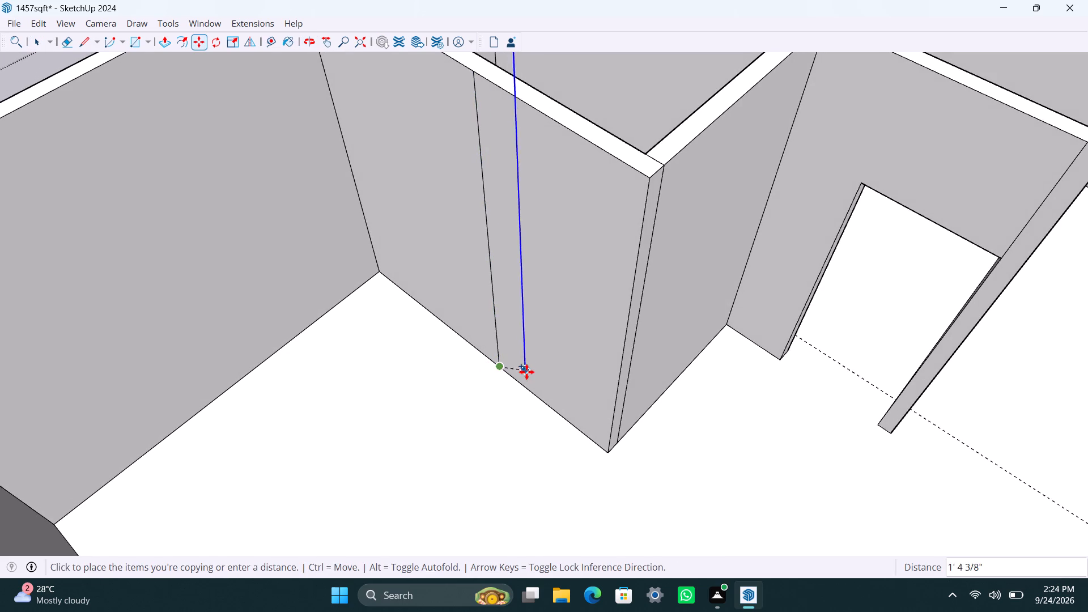
text(4.)
key(5)
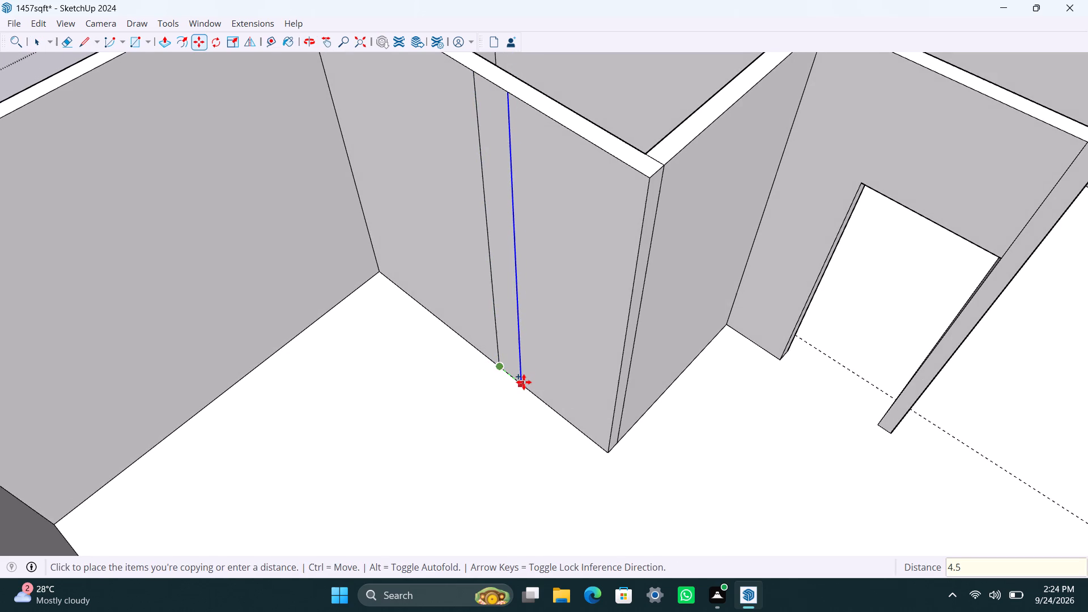
key(shift+quotedbl)
key(Return)
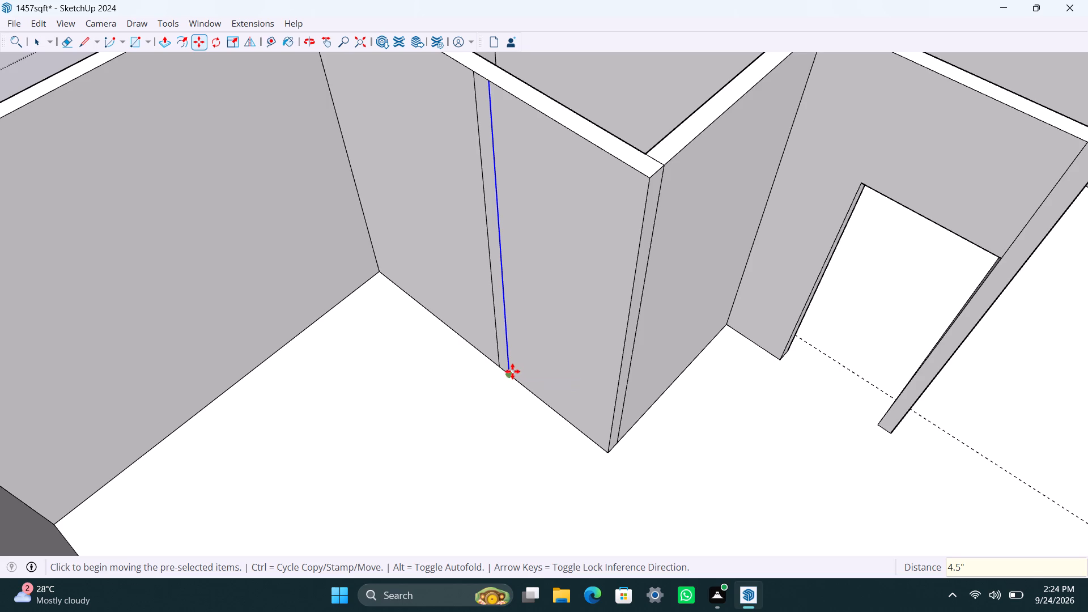
Copy the wall strip's outer edge 8'1" along the partition's line, marking where the partition should end.
click(509, 371)
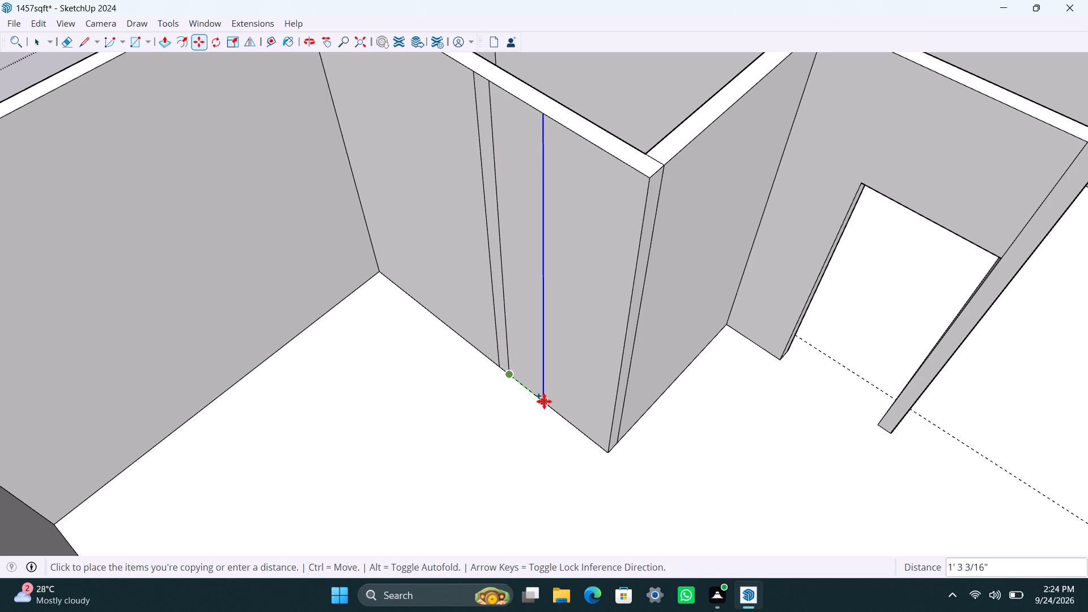
text(8'1")
key(Return)
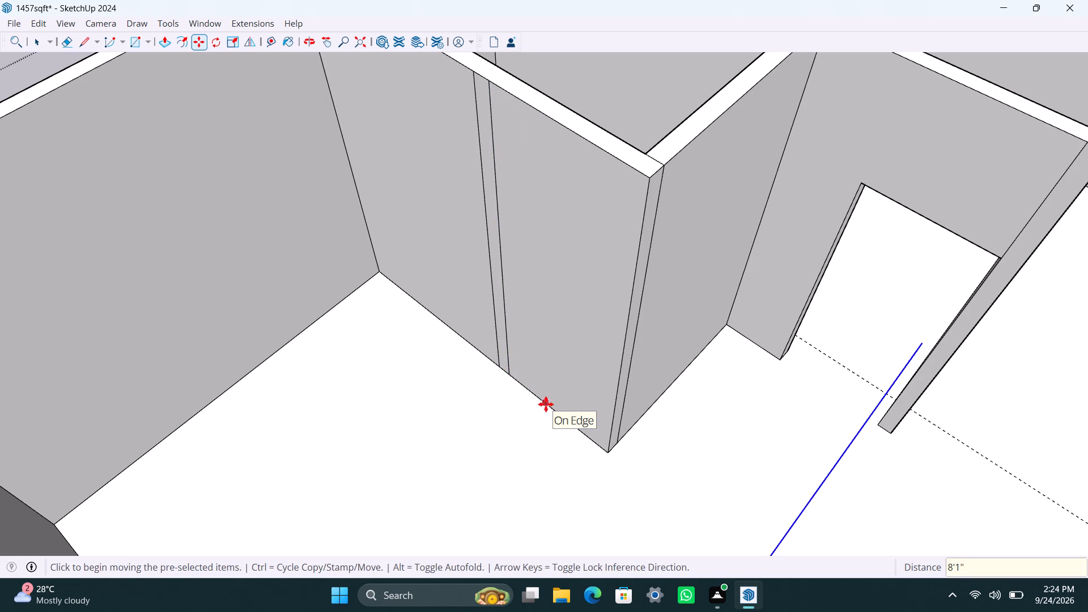
Push/Pull the partition's free end face out to the copied edge, and extend it another 4.5".
key(space)
scroll(620, 413, down, 2)
middle_drag(624, 411, 624, 410)
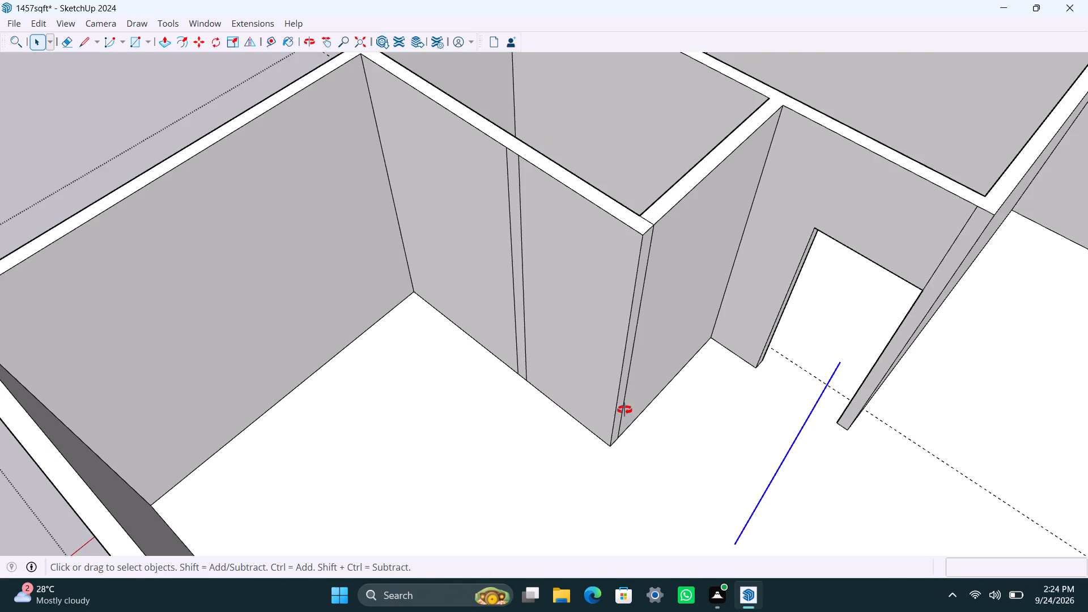
middle_drag(624, 410, 515, 345)
scroll(602, 371, up, 1)
click(590, 359)
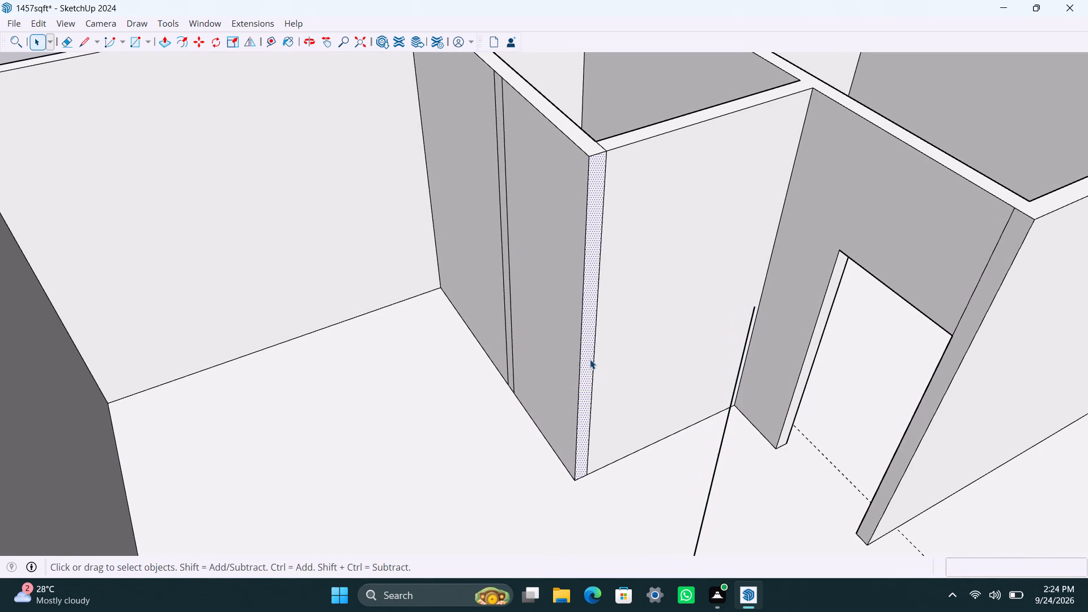
key(p)
drag(590, 359, 711, 482)
drag(727, 461, 733, 469)
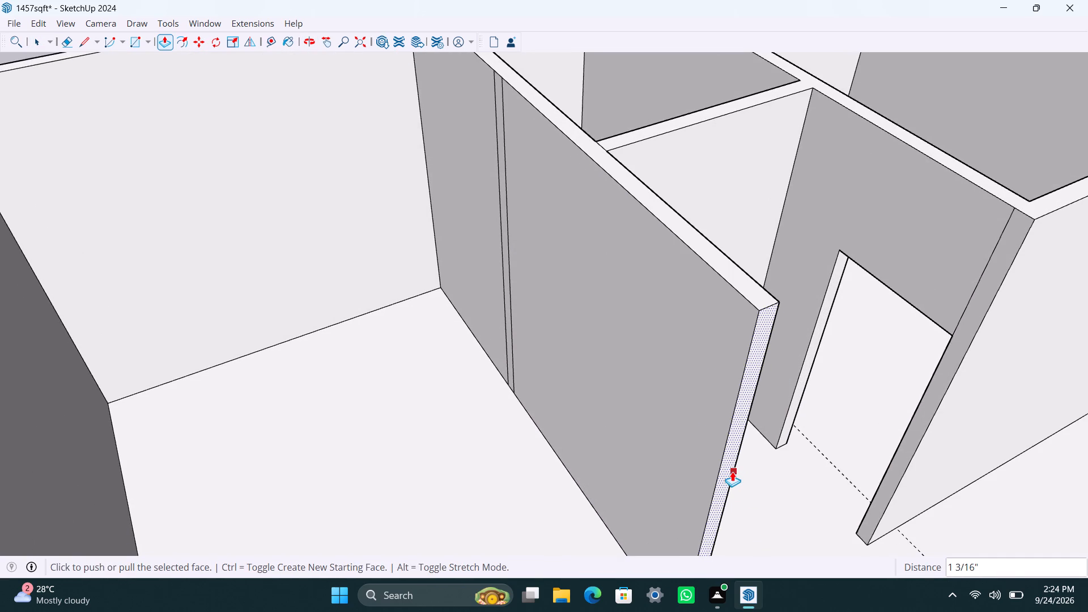
text(4.5")
key(Return)
key(space)
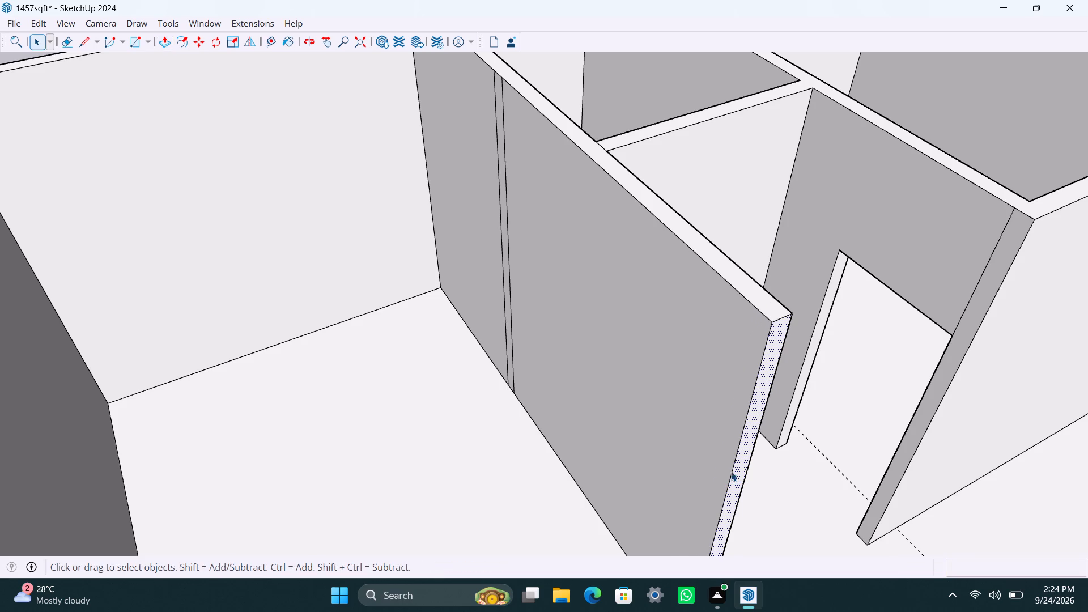
Copy the vertical corner edge between the end wall and long outer wall 5' along the outer wall.
scroll(742, 453, down, 5)
scroll(575, 382, up, 3)
scroll(553, 396, down, 2)
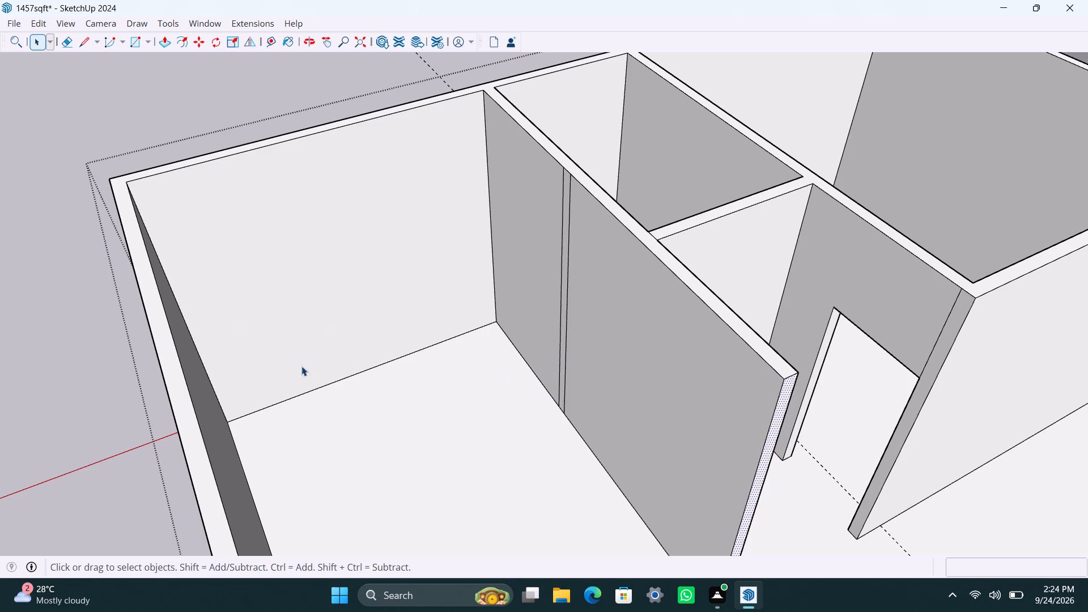
scroll(308, 368, down, 4)
middle_drag(348, 365, 63, 401)
scroll(134, 318, down, 3)
shift+middle_drag(246, 337, 523, 379)
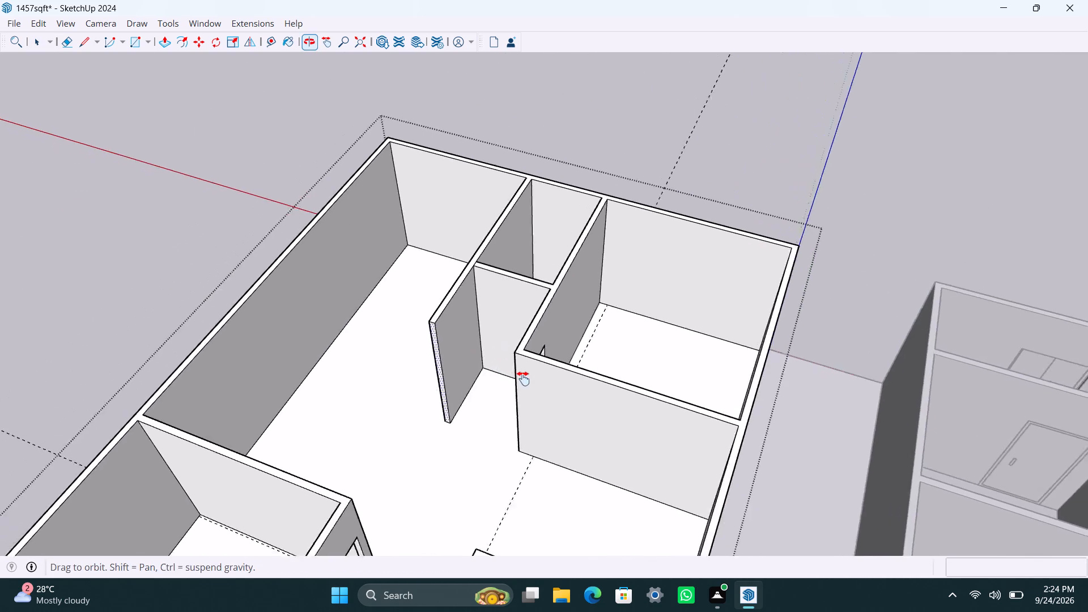
shift+middle_drag(523, 379, 545, 386)
scroll(471, 311, up, 3)
middle_drag(472, 316, 314, 379)
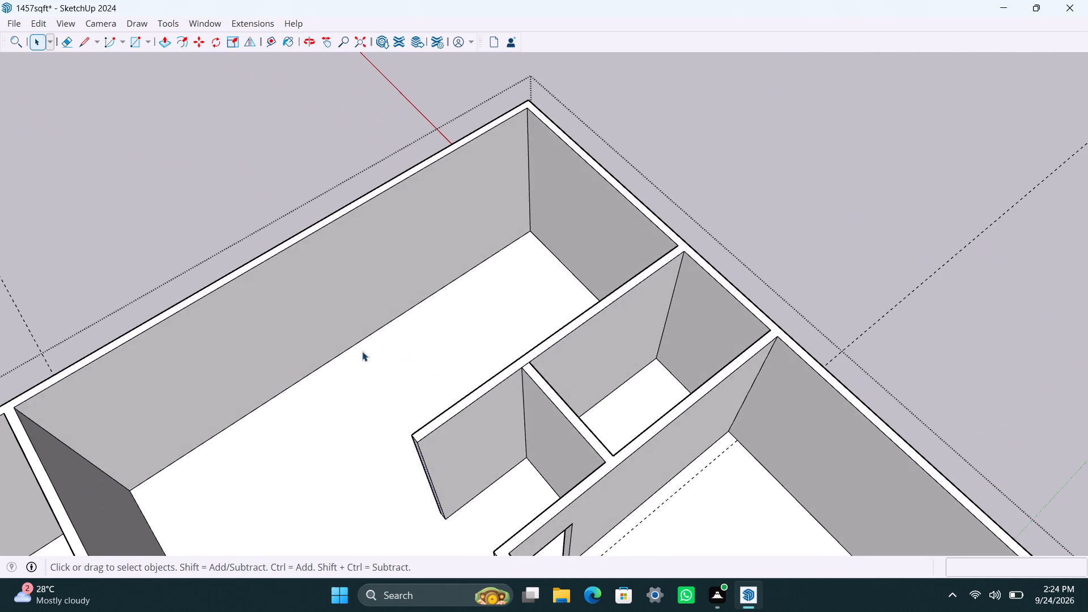
scroll(364, 349, up, 2)
shift+middle_drag(367, 347, 465, 338)
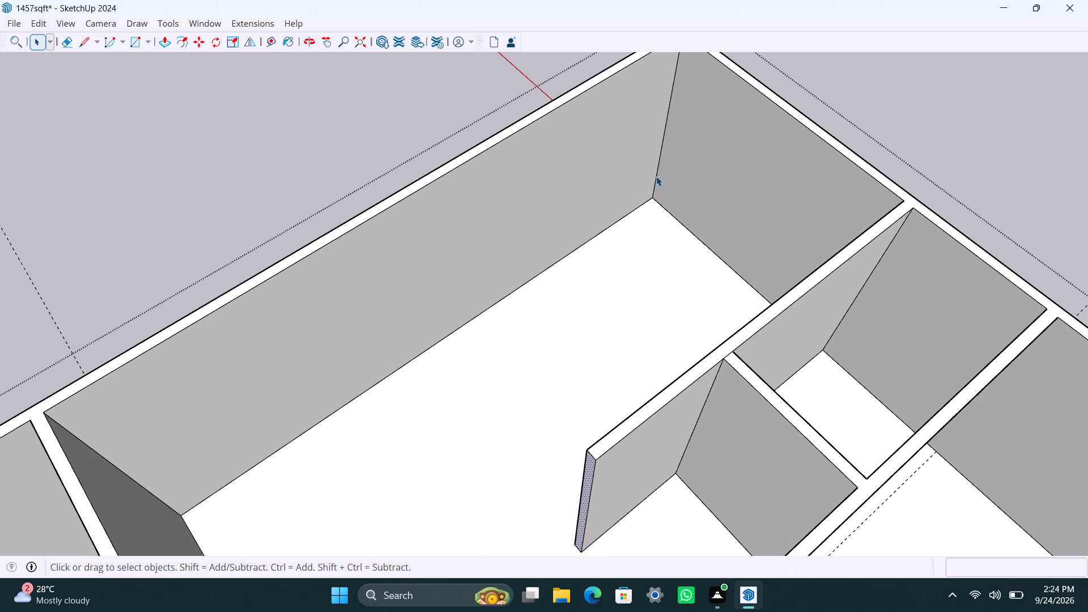
click(656, 176)
key(m)
click(649, 201)
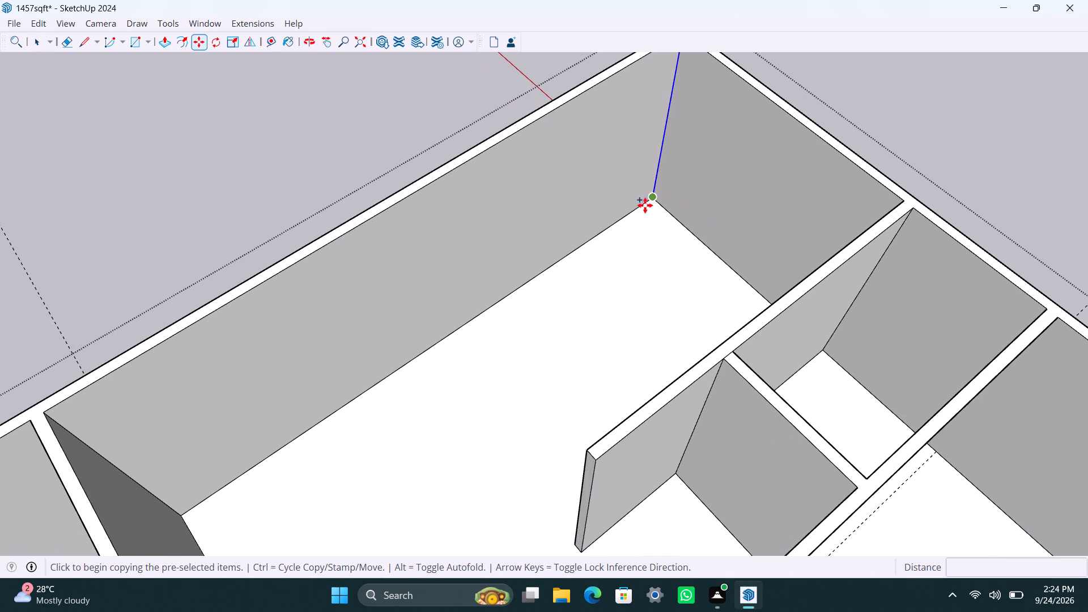
text(5')
key(Return)
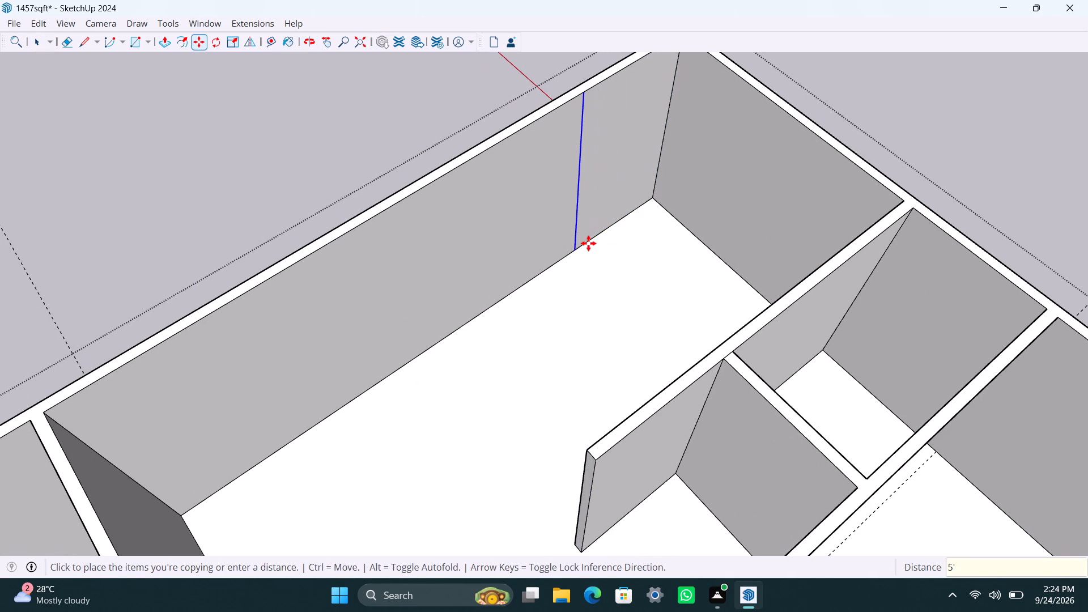
Copy the 5' offset edge another 4.5" along the outer wall to mark a wall strip.
ctrl+click(576, 248)
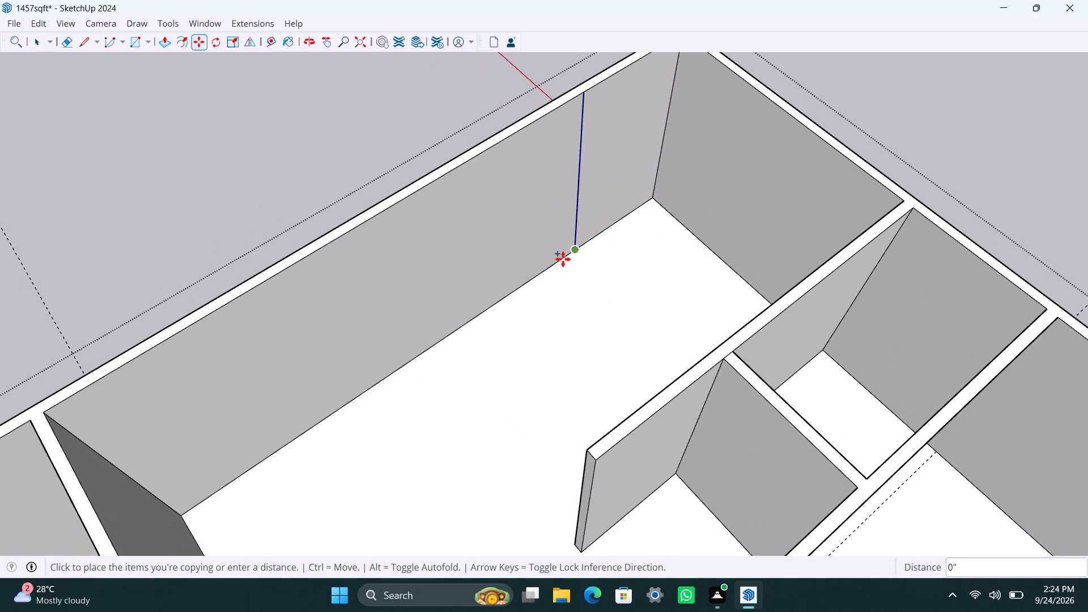
text(4.5")
key(Return)
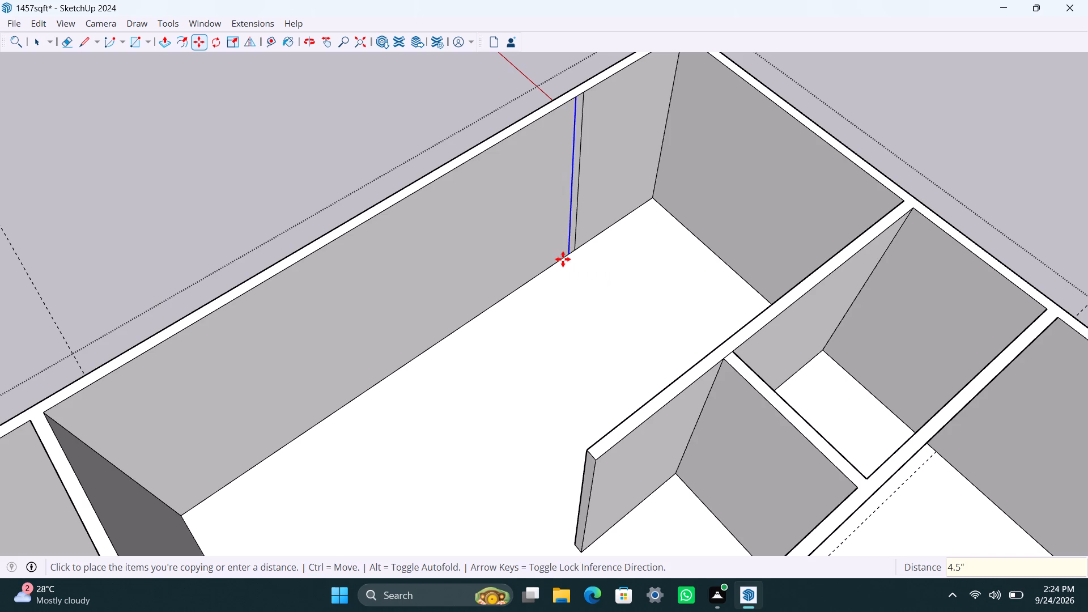
Push/Pull the 4.5" strip on the outer wall 4'6" into the room to form a cross partition.
key(space)
scroll(569, 267, up, 2)
middle_drag(571, 286, 730, 323)
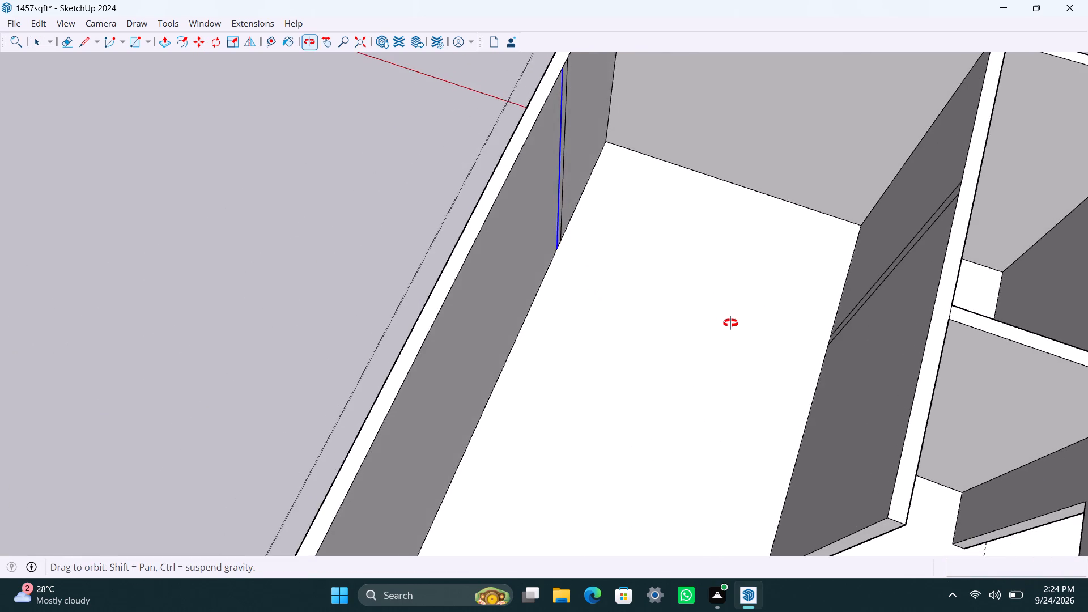
middle_drag(730, 323, 614, 334)
scroll(581, 261, up, 3)
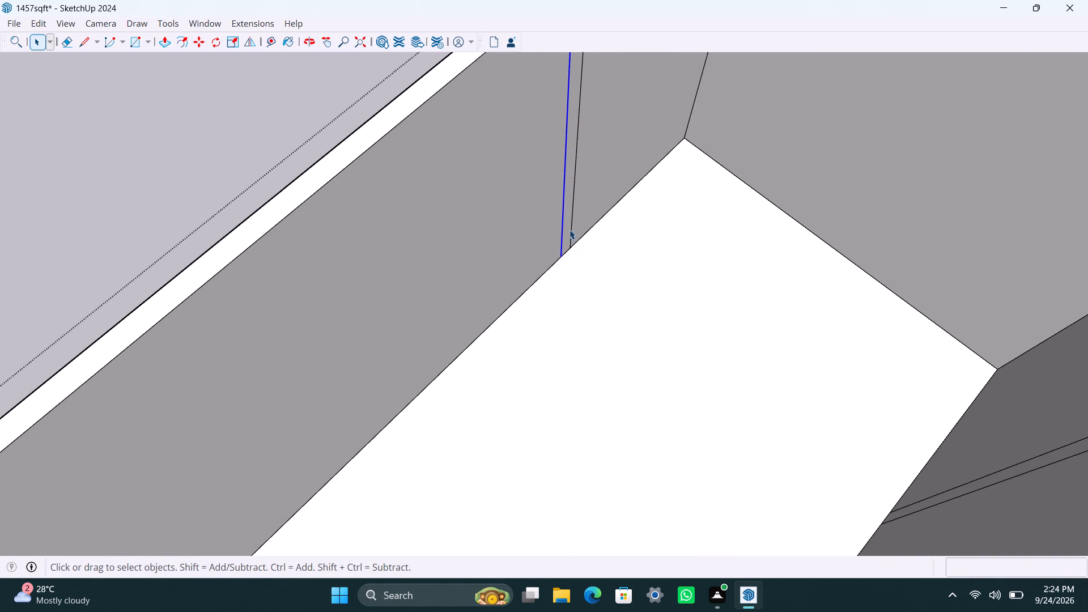
click(568, 224)
key(p)
drag(568, 224, 678, 335)
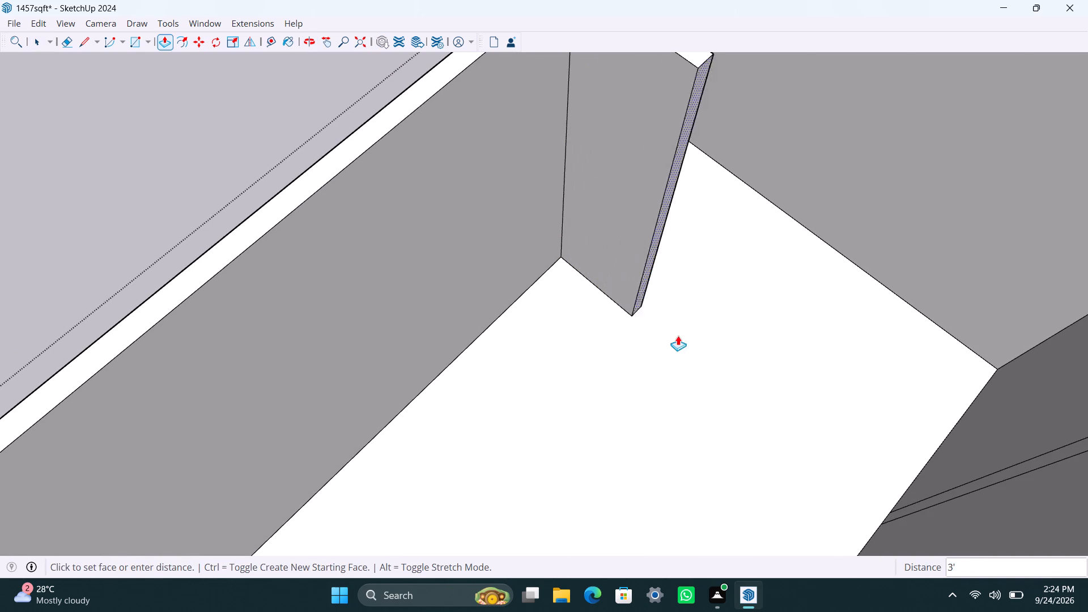
drag(678, 335, 758, 408)
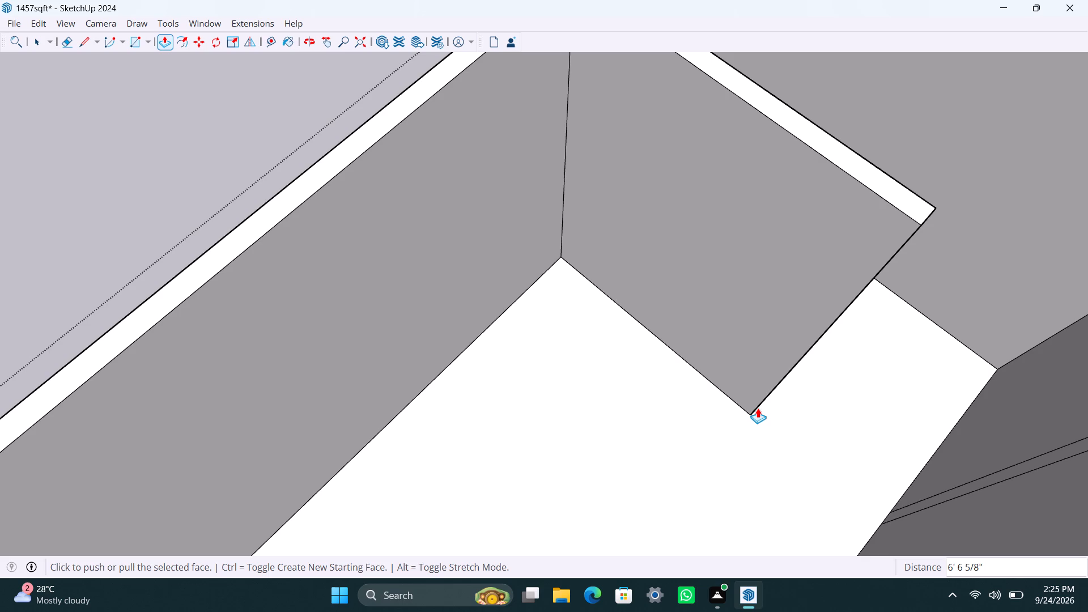
text(4'6"\)
key(Return)
key(BackSpace)
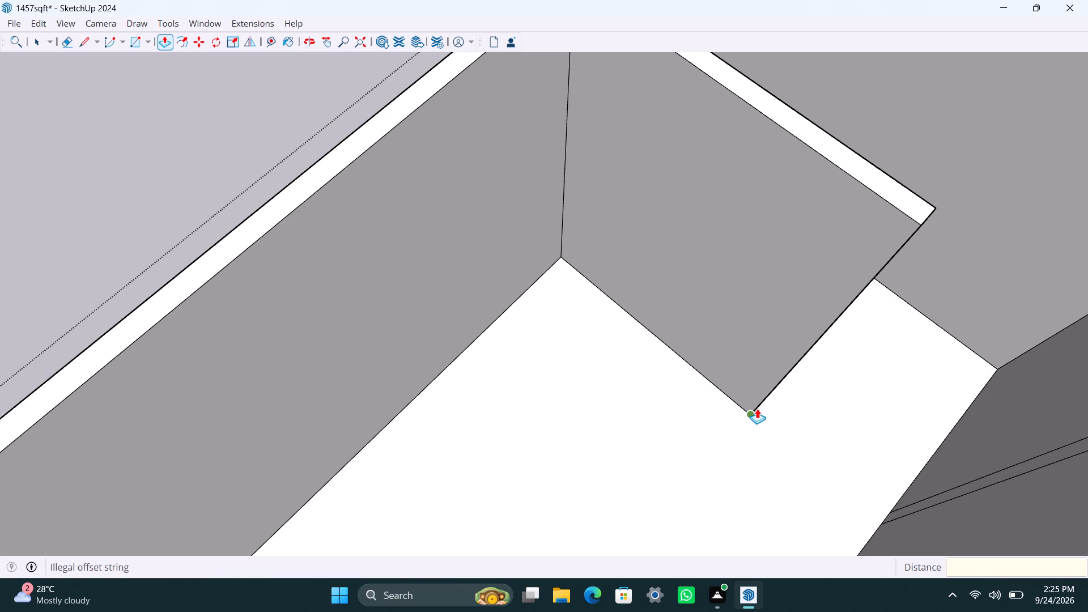
key(4)
text('6")
key(Return)
key(space)
Place a guide line on the floor 3' from the new cross partition's free end for a door opening.
scroll(774, 459, down, 2)
middle_drag(764, 463, 858, 481)
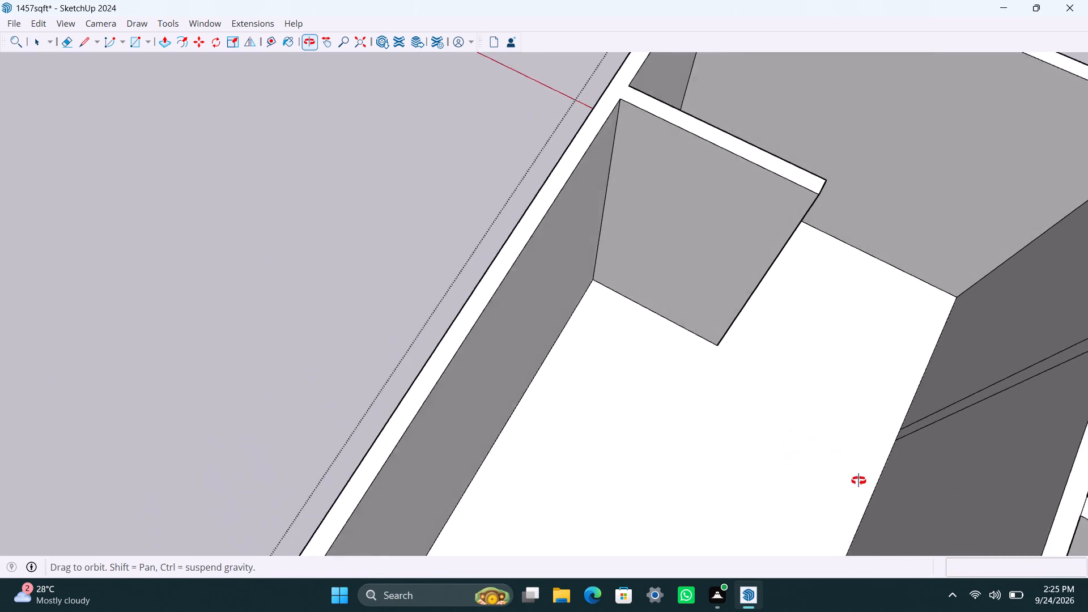
middle_drag(858, 481, 883, 481)
scroll(842, 419, up, 2)
shift+middle_drag(773, 380, 602, 413)
scroll(585, 399, up, 1)
key(t)
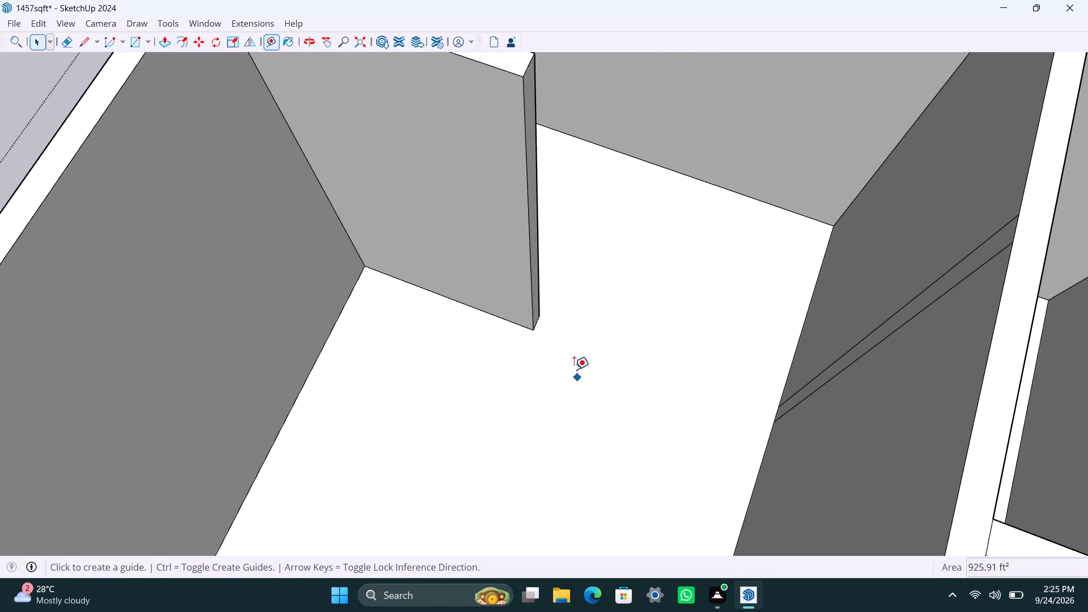
click(542, 318)
key(space)
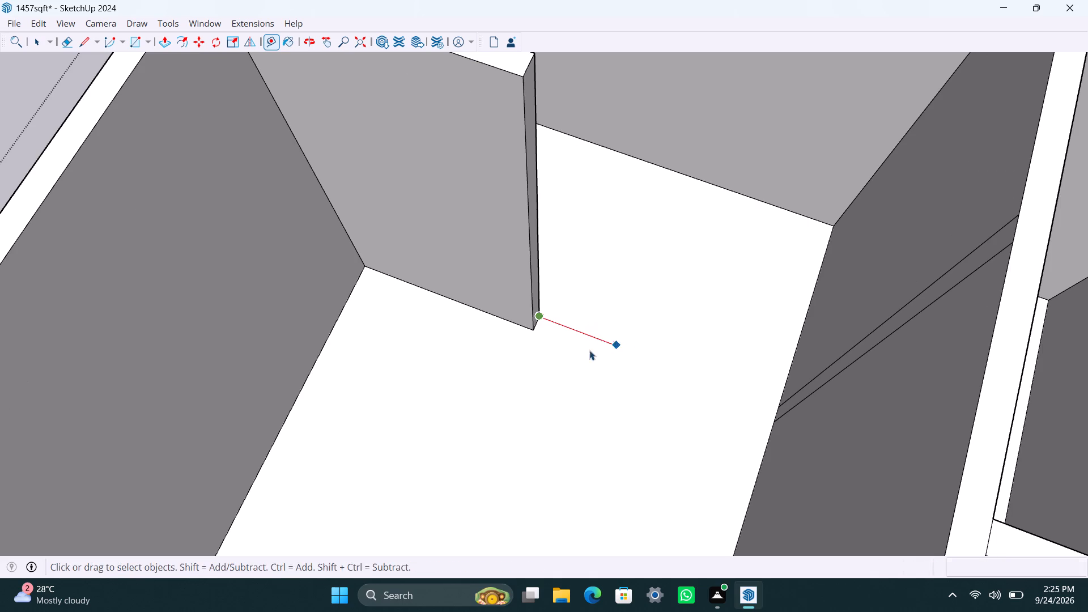
key(t)
scroll(557, 348, up, 3)
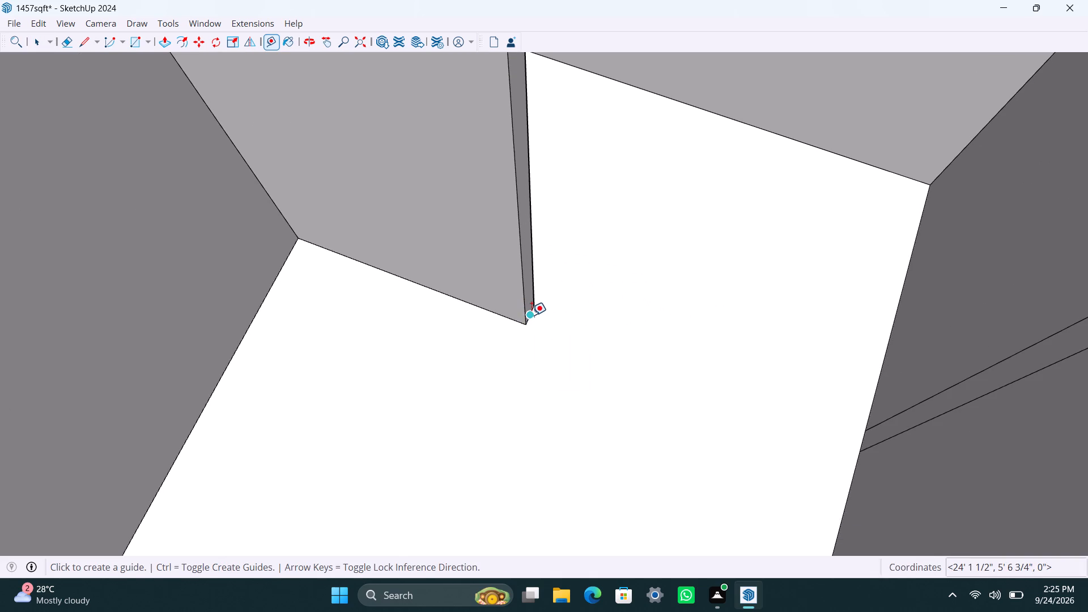
click(532, 315)
key(3)
key(apostrophe)
key(Return)
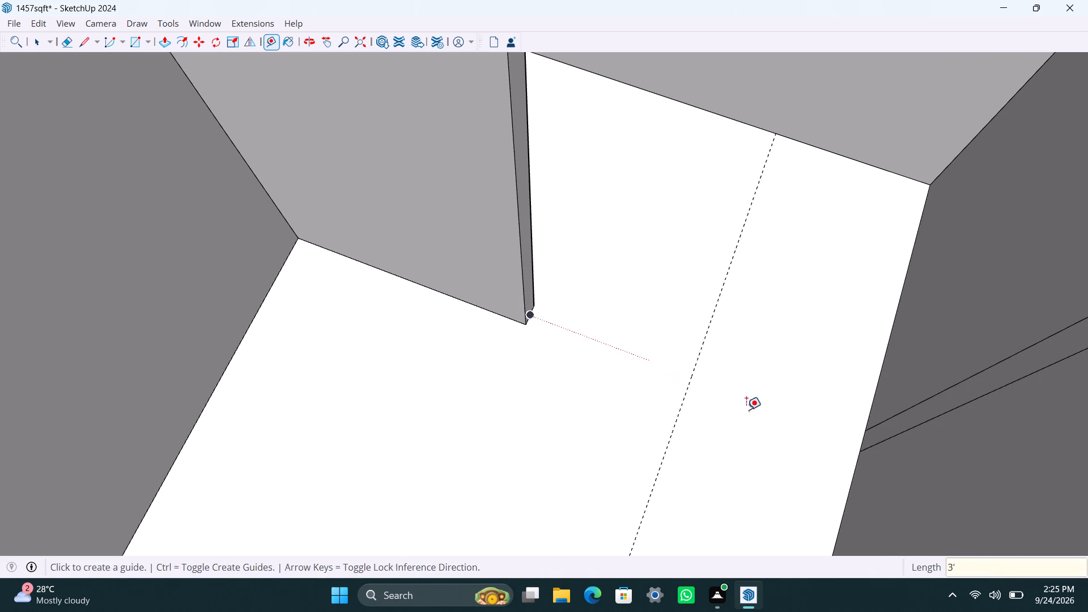
Push/Pull the facing 4.5" strip on the opposite partition 3' to the door guide.
key(space)
click(921, 416)
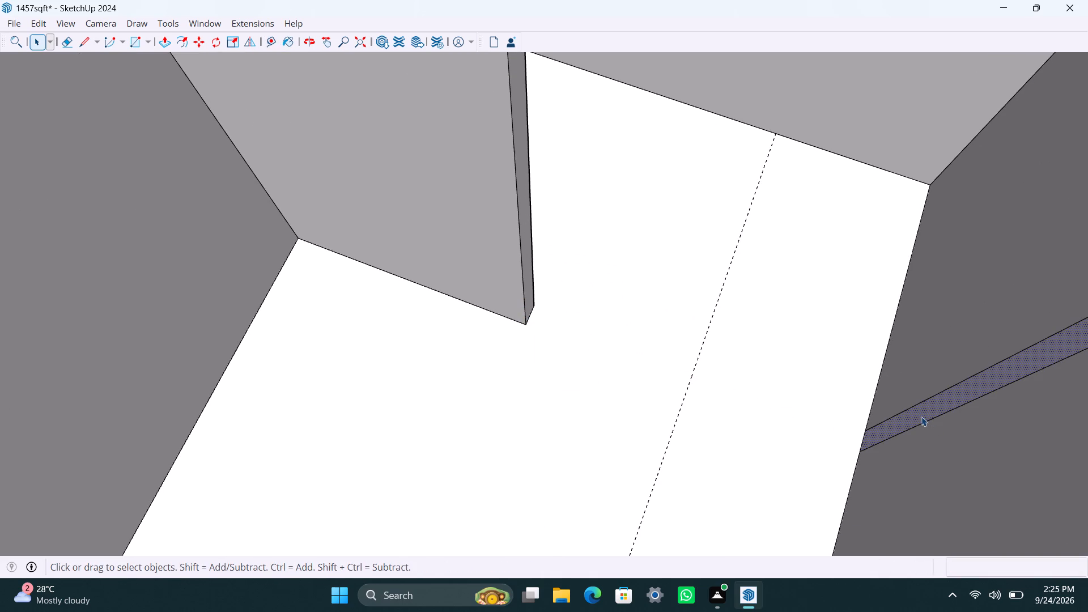
key(p)
drag(921, 416, 657, 477)
key(space)
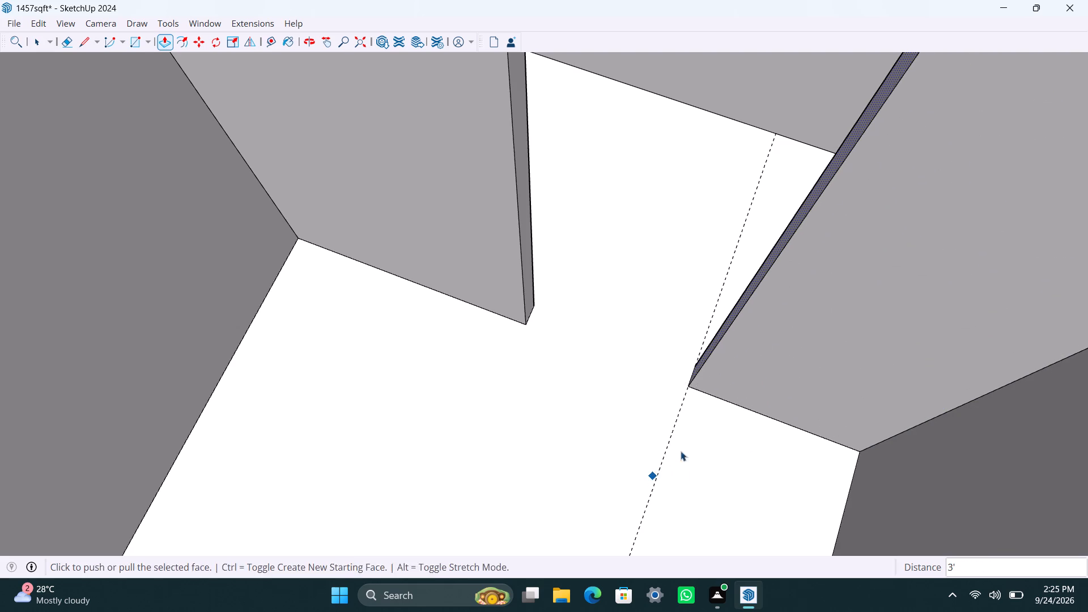
Copy the top edge of the 4'6" cross partition's end face 3' down to mark the door header.
scroll(642, 303, down, 4)
scroll(567, 264, down, 3)
middle_drag(571, 342, 497, 353)
scroll(615, 146, up, 1)
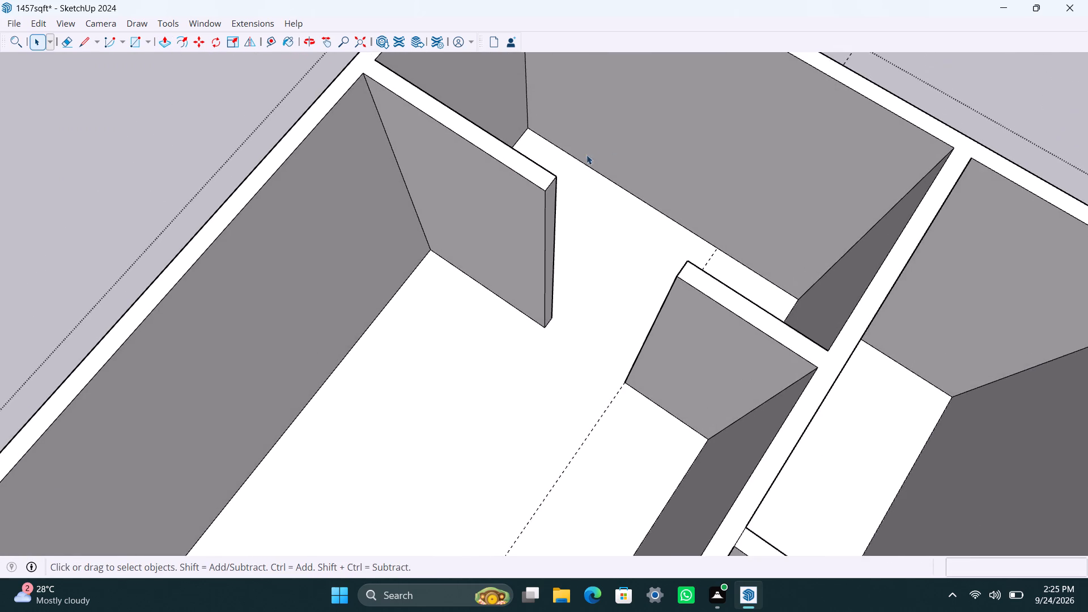
scroll(559, 192, up, 1)
click(550, 184)
key(m)
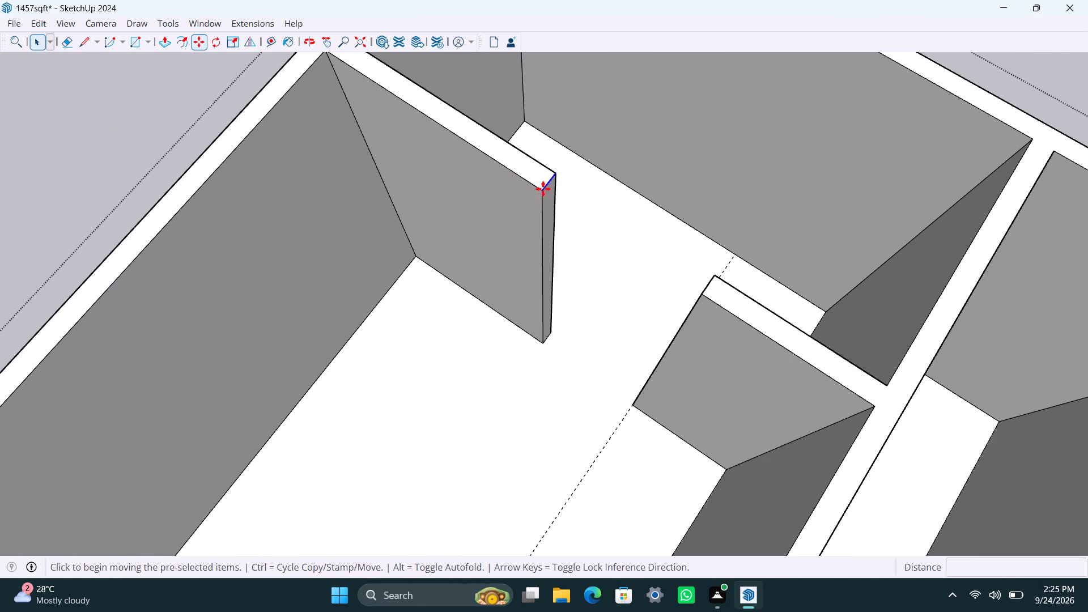
click(543, 190)
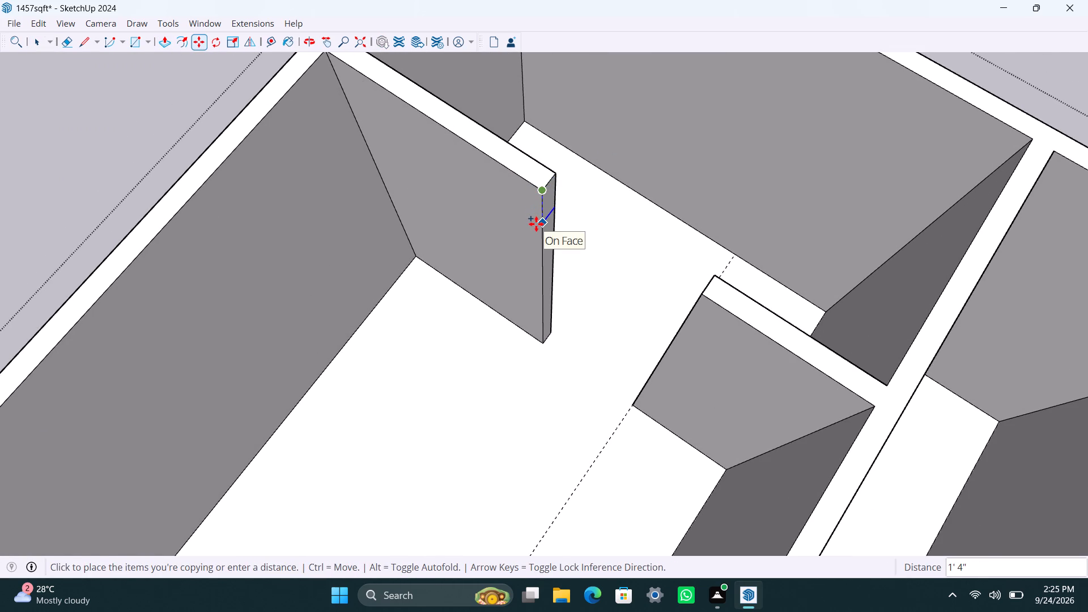
text(3')
key(Return)
Push/Pull the upper end face 3' across the door opening to the facing wall piece, forming the header.
key(space)
click(547, 211)
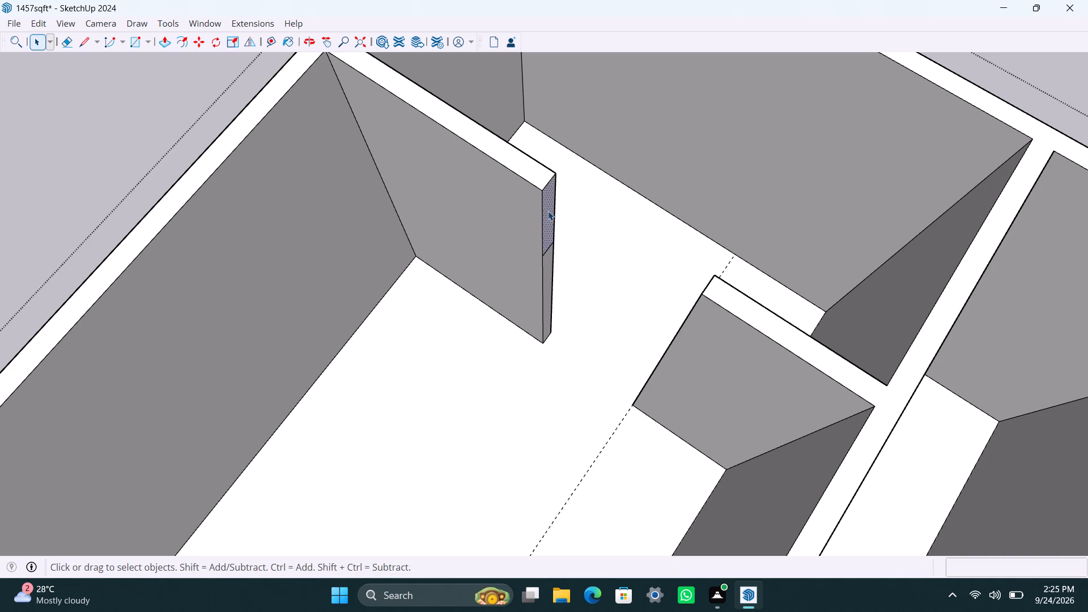
key(p)
drag(550, 211, 700, 329)
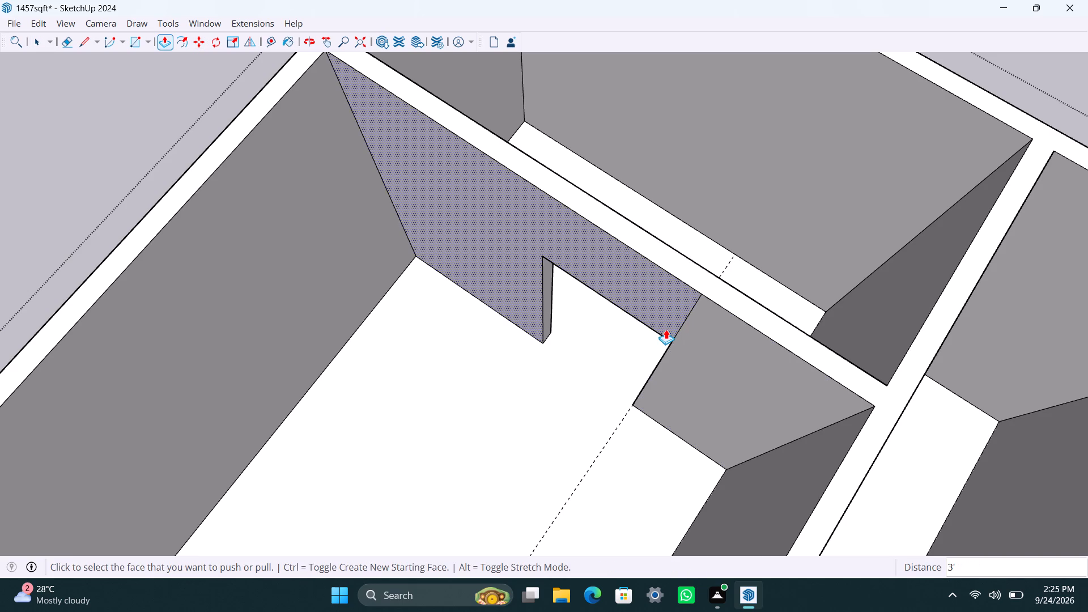
Save the model.
key(ctrl+s)
scroll(638, 339, down, 4)
shift+middle_drag(535, 406, 614, 348)
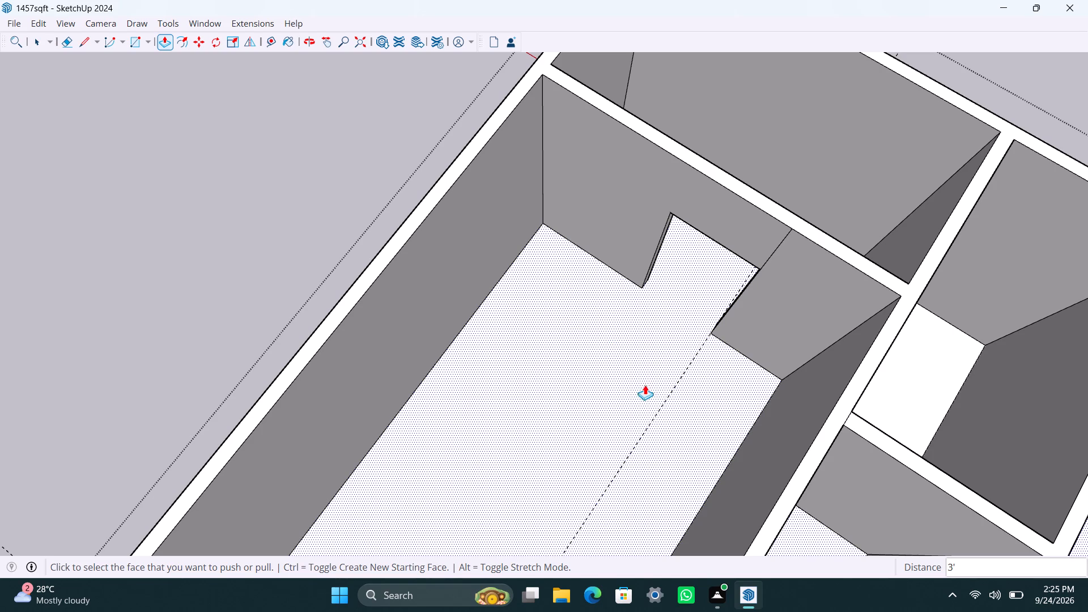
key(space)
scroll(602, 378, down, 3)
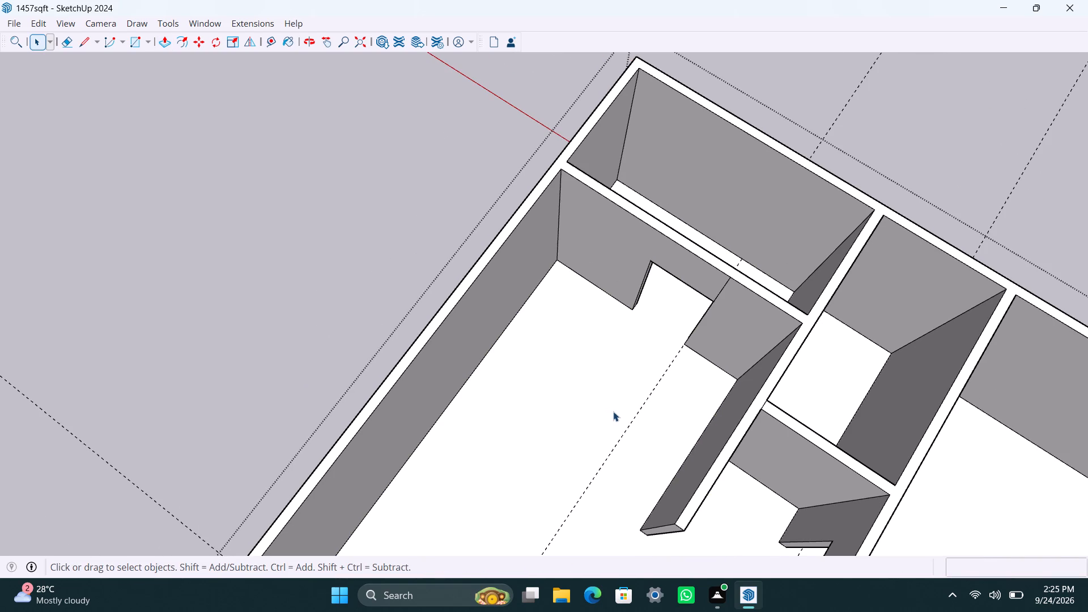
Copy the room's vertical corner edge 8'1" along the outer side wall and again 4.5" further, marking the partition strip.
shift+middle_drag(626, 413, 658, 377)
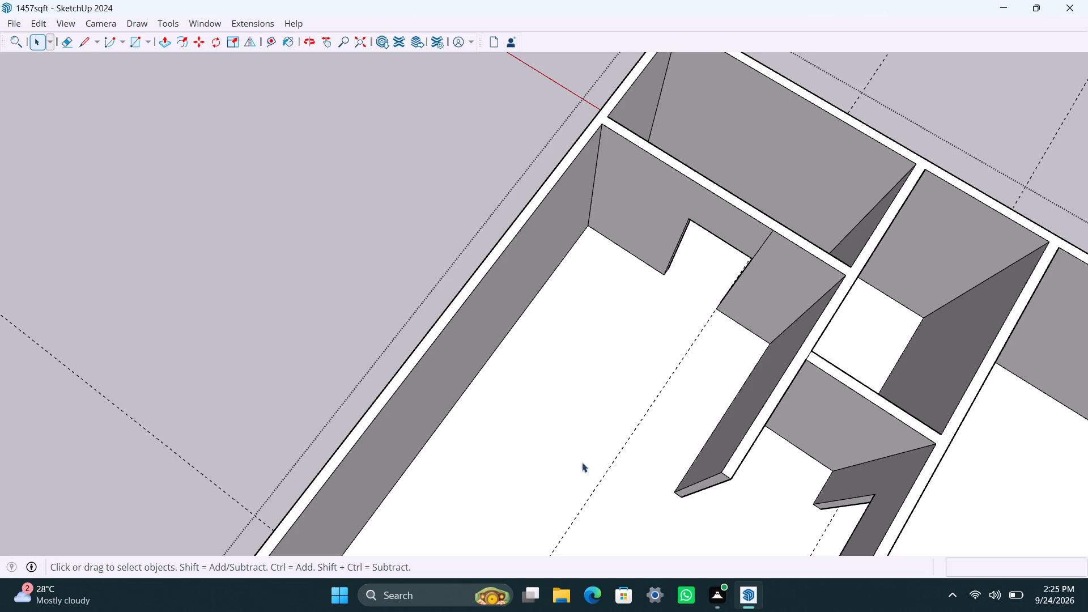
click(592, 194)
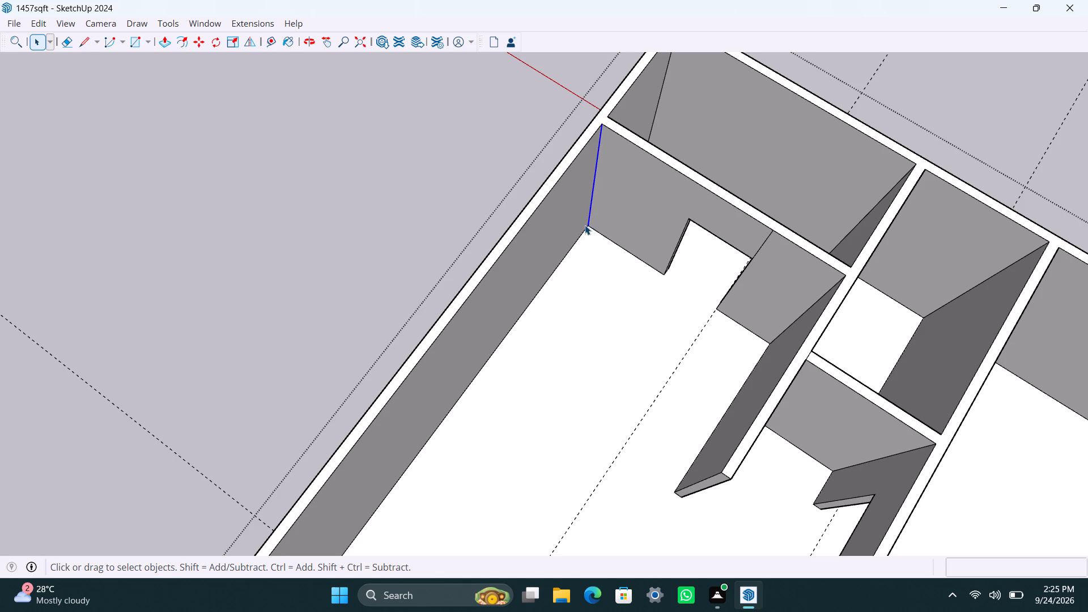
key(m)
click(594, 229)
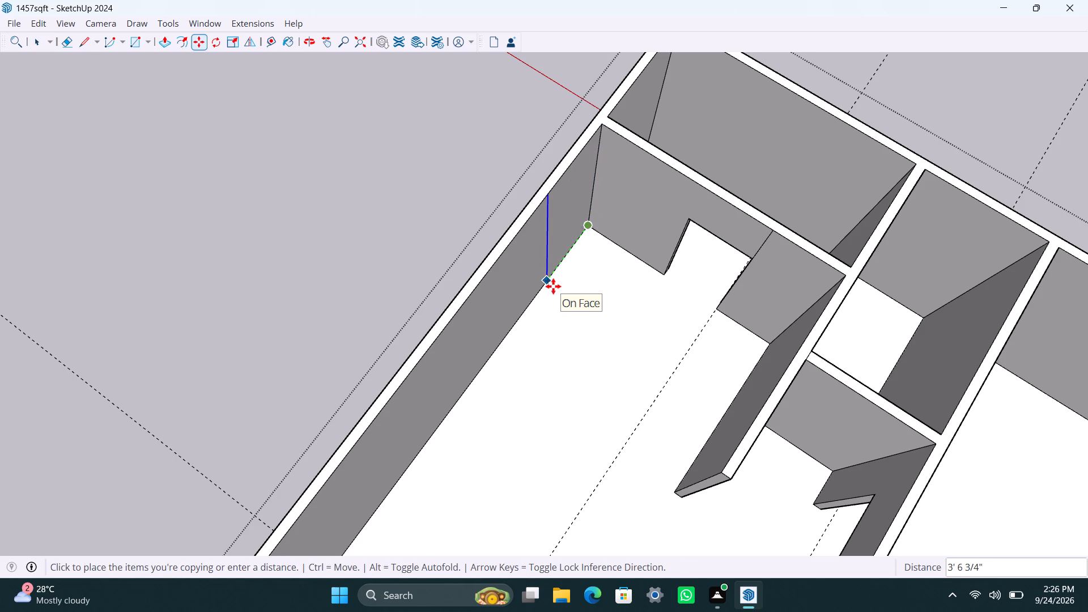
text(8')
text(1")
key(Return)
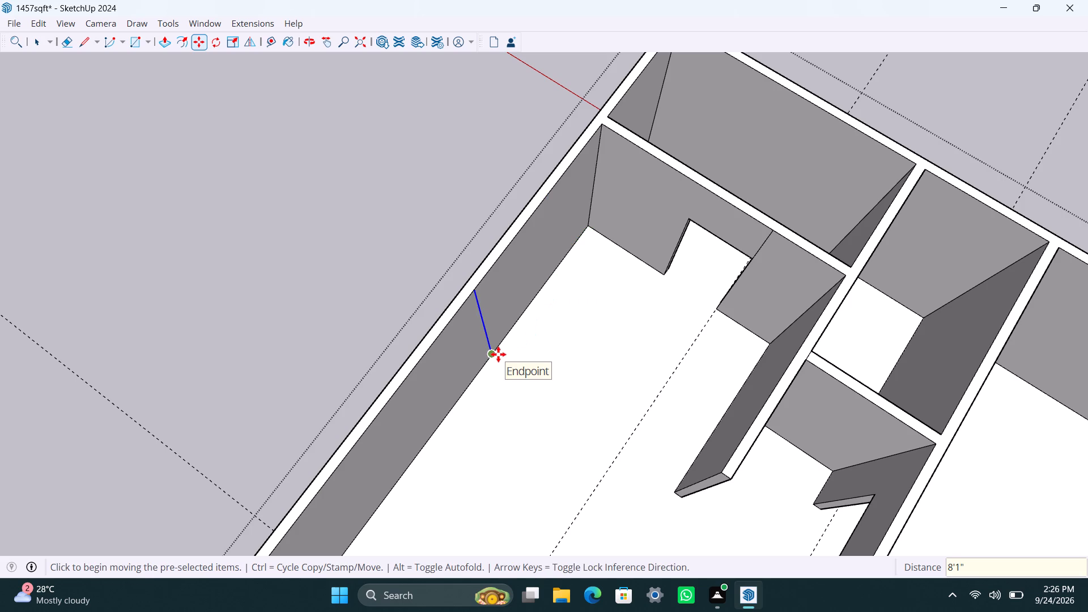
ctrl+drag(498, 354, 494, 362)
text(4.5")
key(Return)
key(space)
Push/Pull the 4.5" strip on the outer side wall 1'8" into the room.
scroll(488, 383, up, 5)
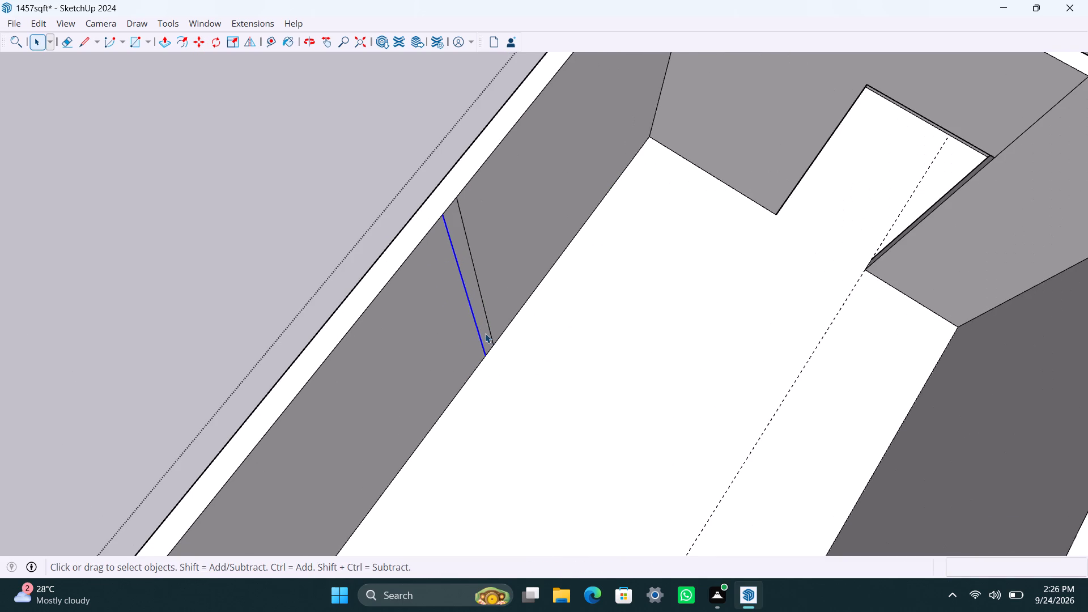
click(486, 333)
key(p)
drag(486, 333, 516, 367)
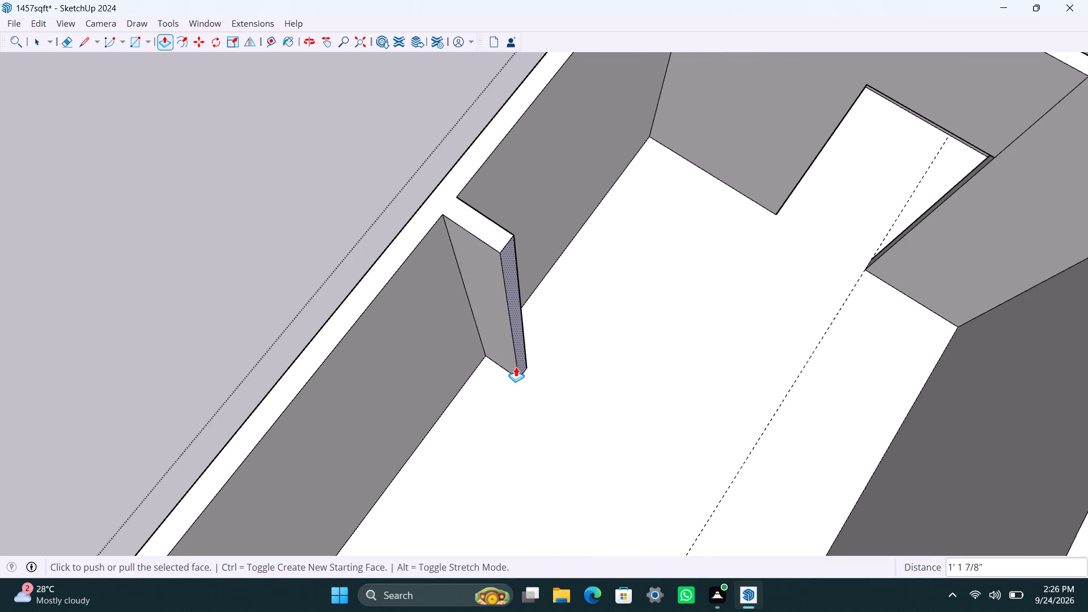
text(1'8")
key(Return)
key(space)
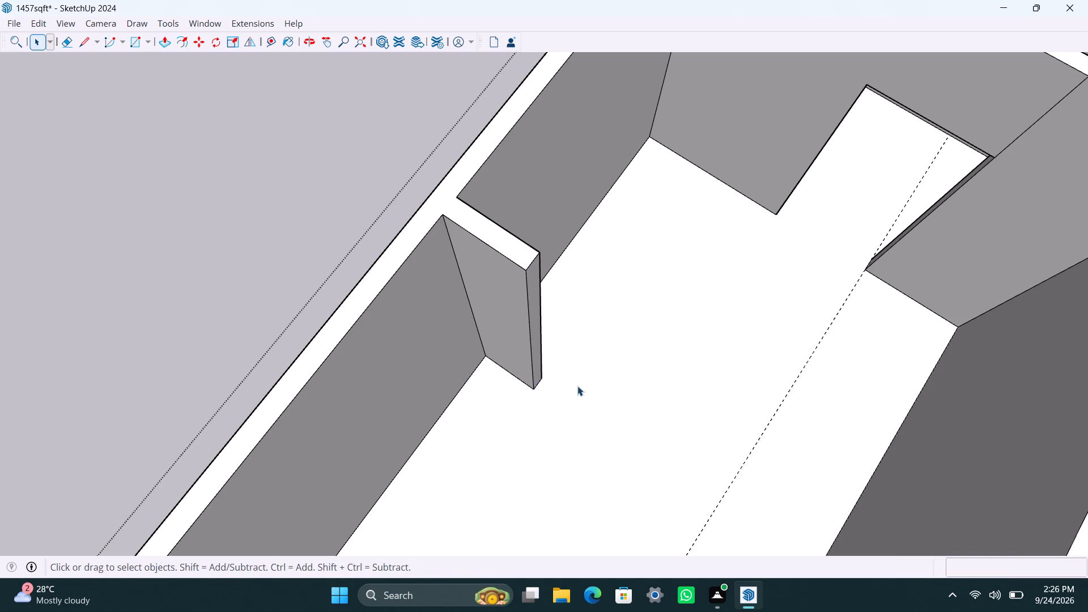
Copy the end edge of the opposite partition 4.5" back along its room-side face to mark a strip.
scroll(597, 386, down, 4)
middle_drag(665, 349, 785, 398)
scroll(824, 420, up, 4)
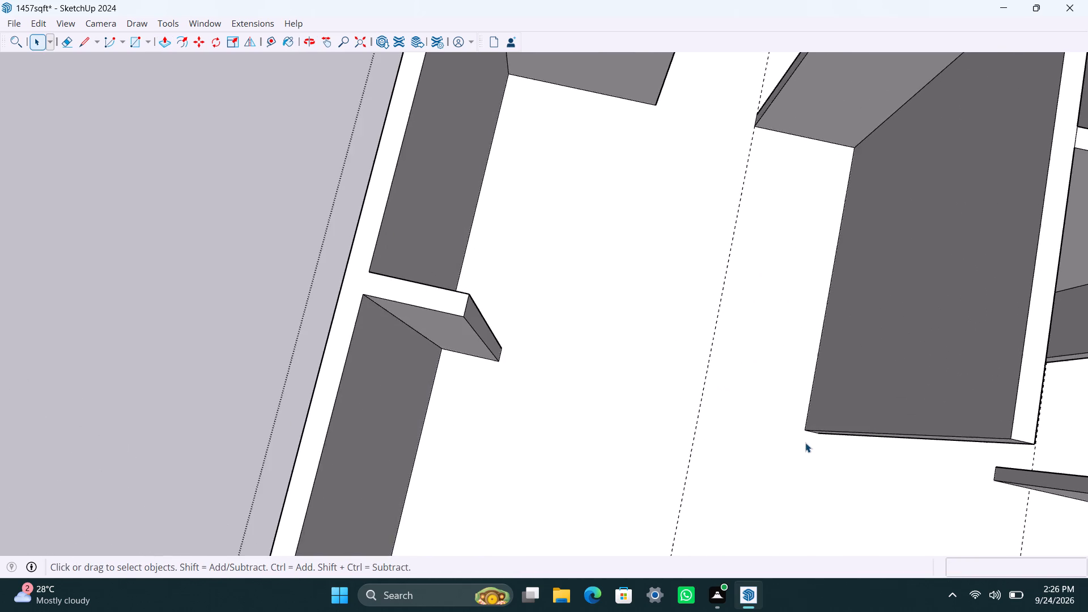
middle_drag(805, 443, 837, 377)
scroll(837, 396, up, 2)
click(832, 397)
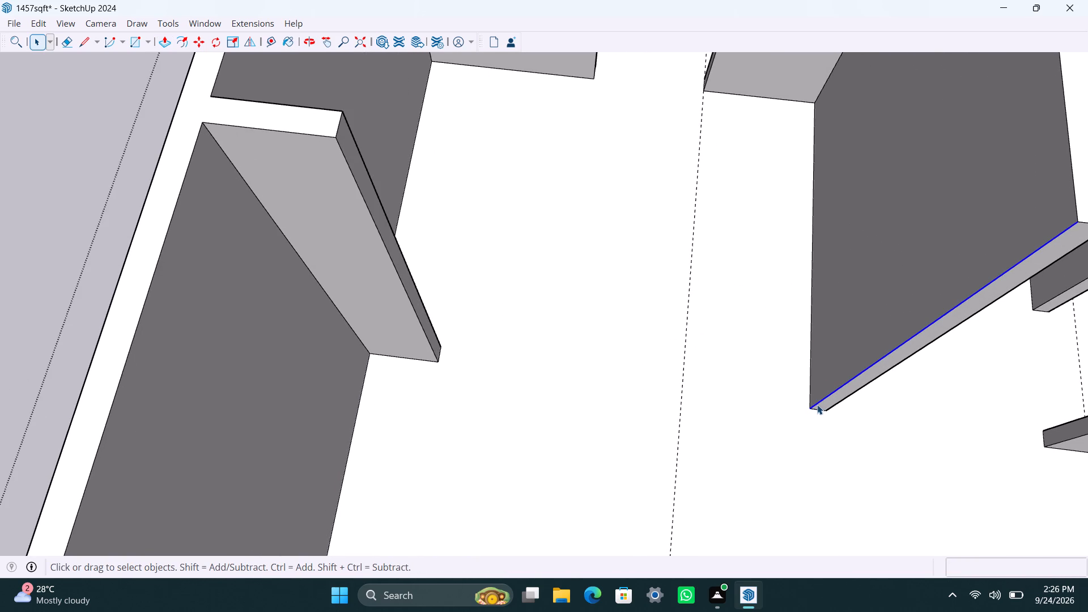
key(m)
click(810, 408)
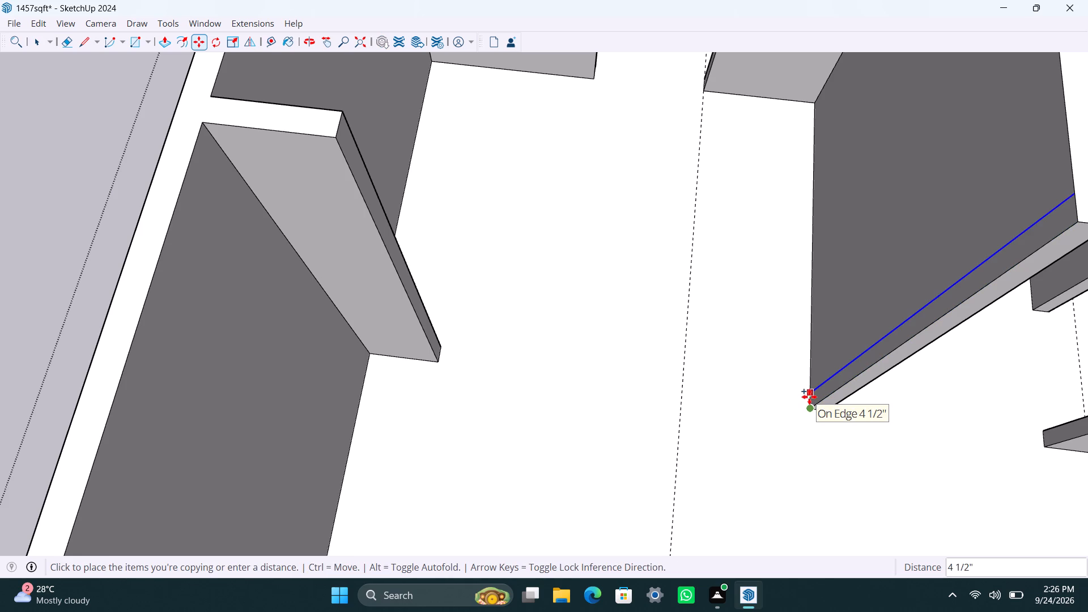
text(4.5")
key(Return)
key(space)
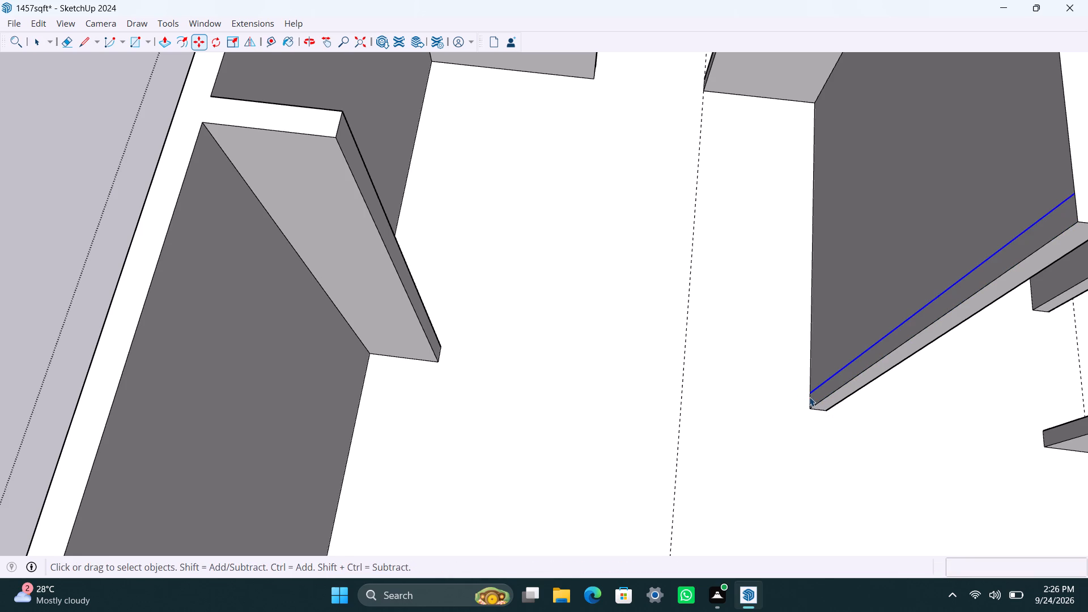
Push/Pull the 4.5" strip at the end of the opposite partition 3' to the door guide.
click(844, 380)
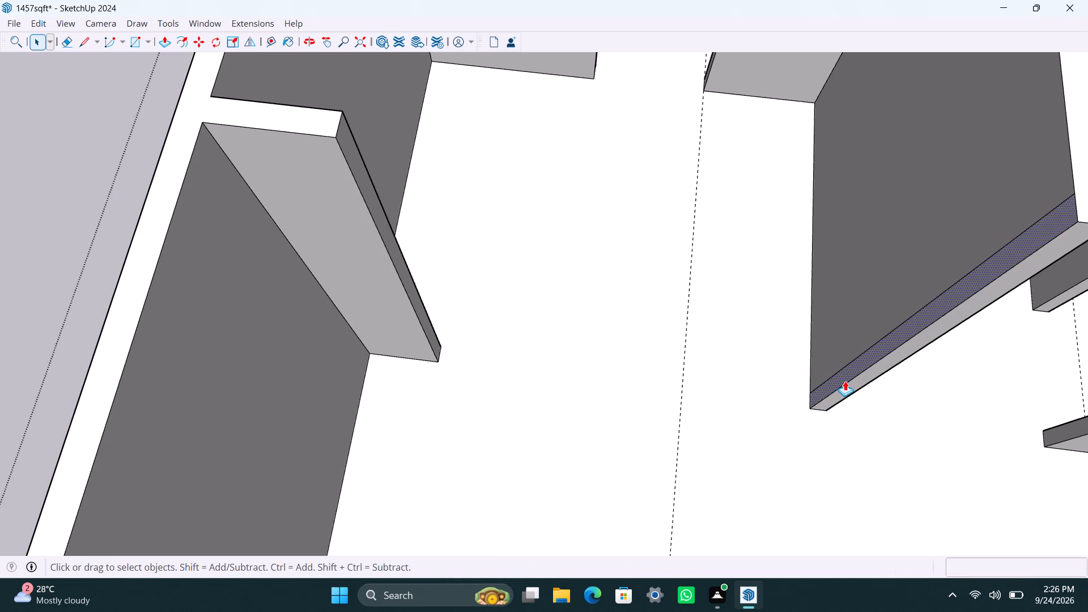
key(p)
drag(845, 381, 680, 467)
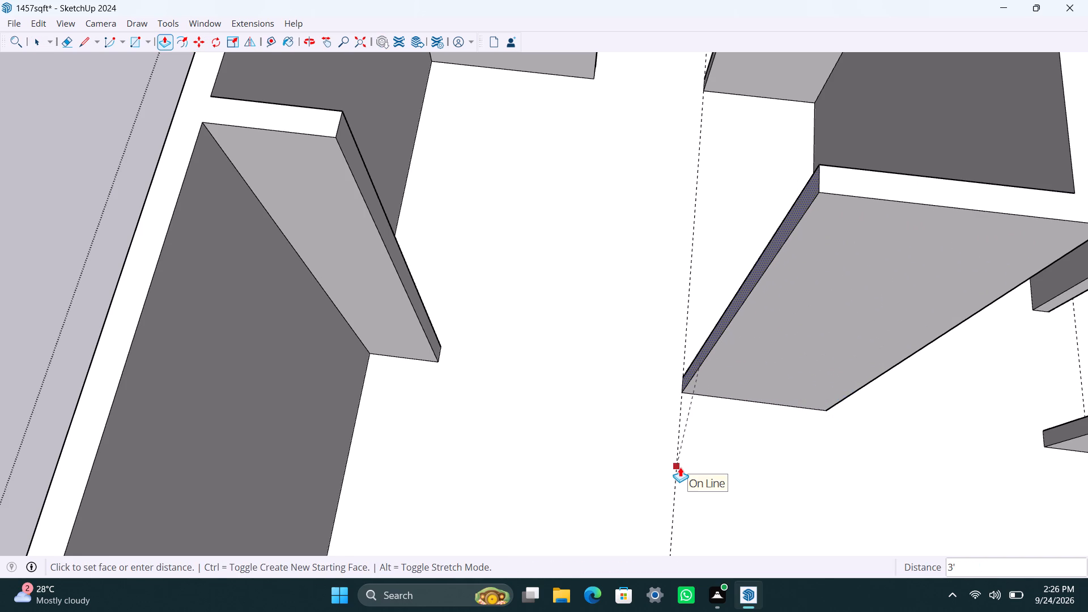
drag(680, 467, 727, 447)
key(space)
click(741, 458)
Copy the top edge of the 1'8" wall stub's end face 3' down to mark the opening's header.
scroll(712, 437, down, 4)
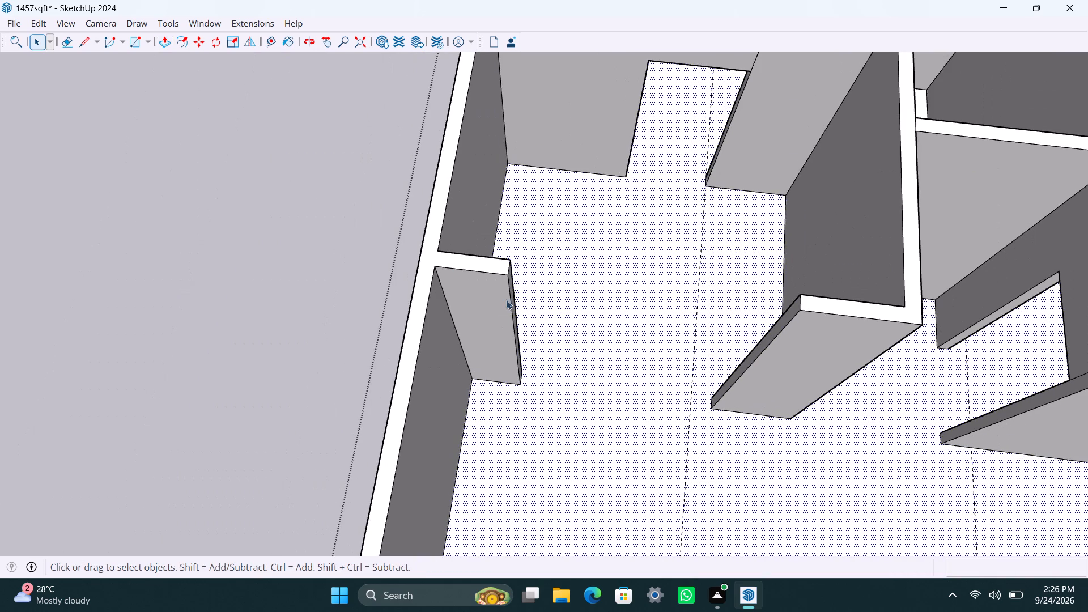
drag(507, 301, 530, 355)
scroll(529, 350, down, 2)
middle_drag(536, 392, 370, 309)
scroll(559, 379, down, 4)
click(376, 194)
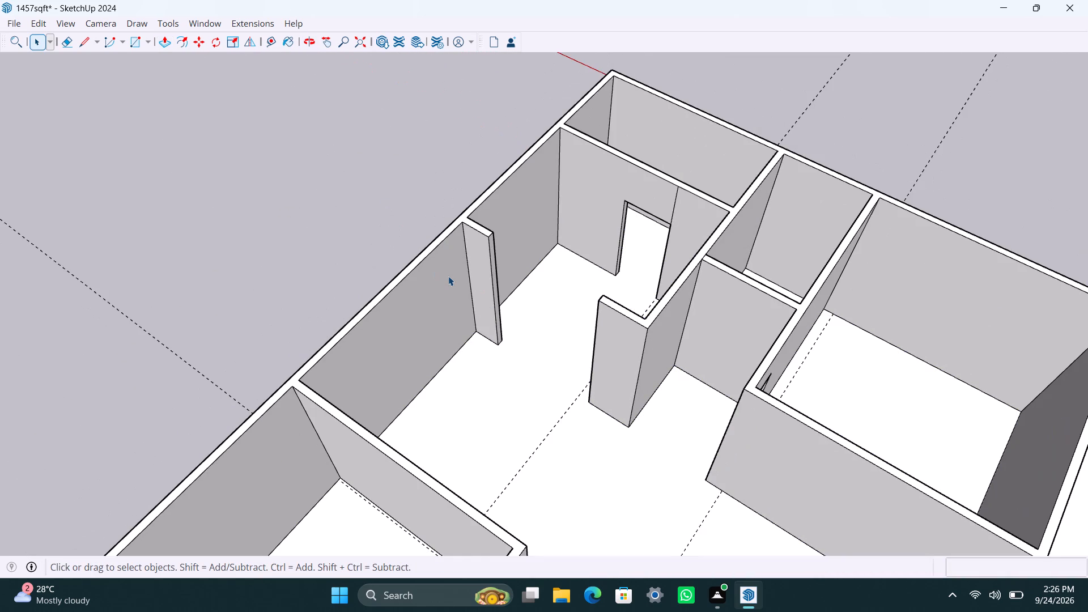
scroll(504, 250, up, 1)
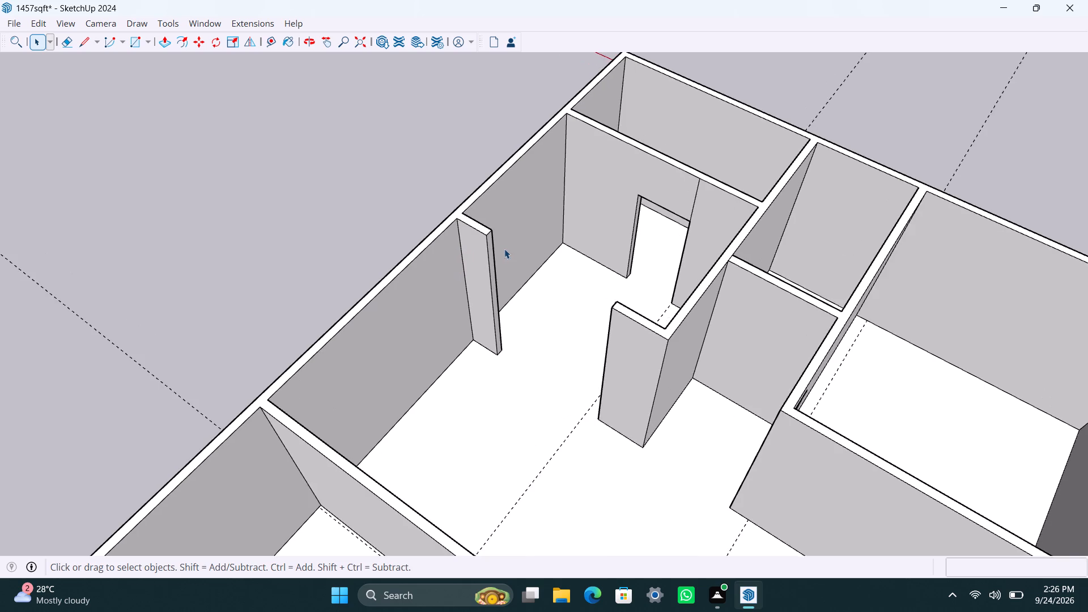
scroll(504, 247, up, 6)
click(483, 228)
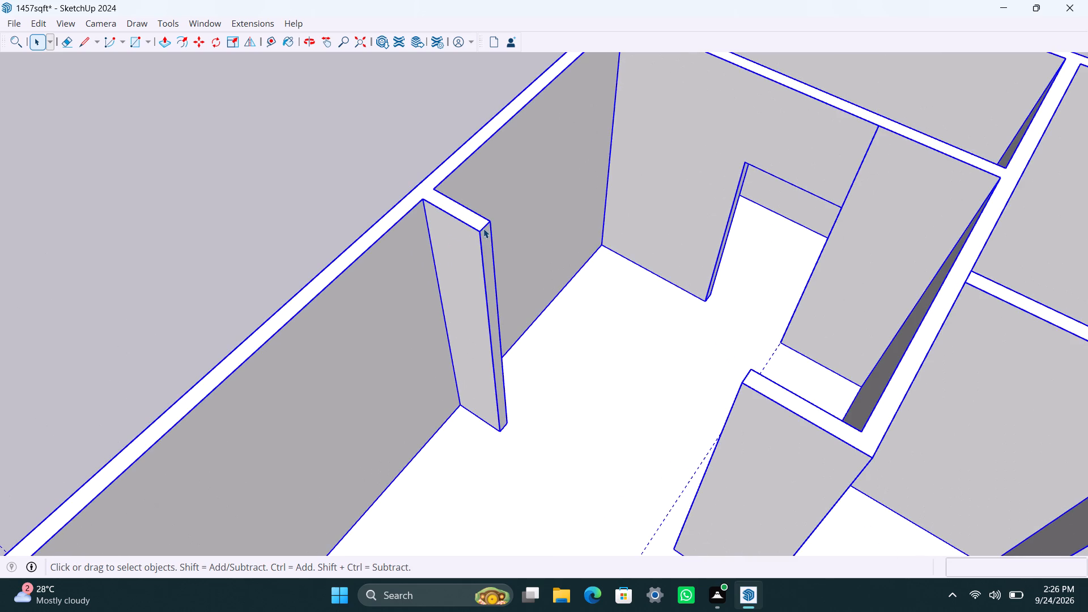
double_click(482, 231)
click(482, 227)
scroll(483, 231, up, 2)
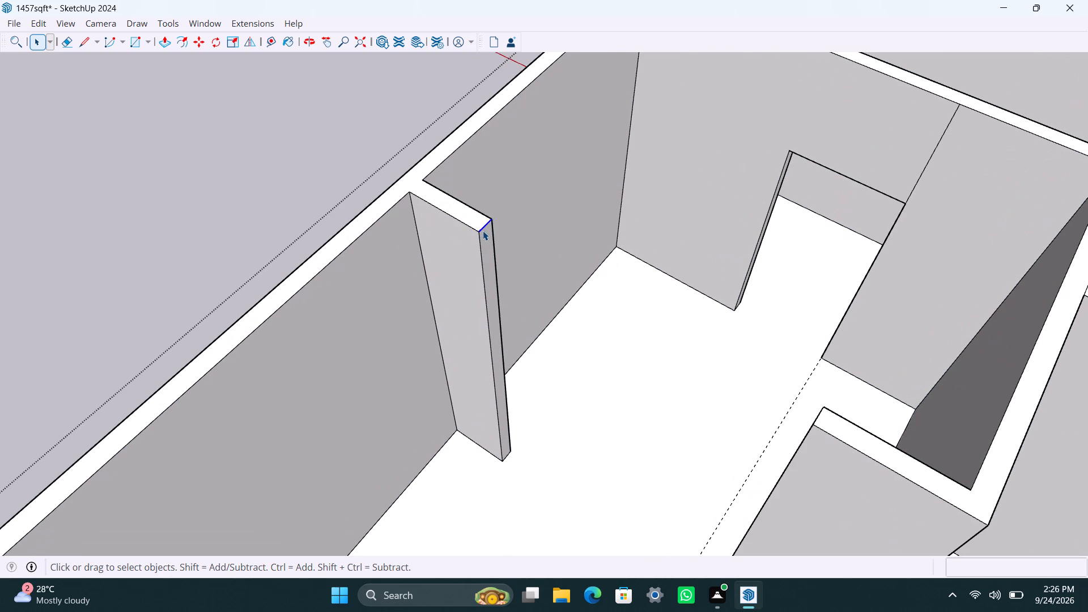
key(m)
click(483, 232)
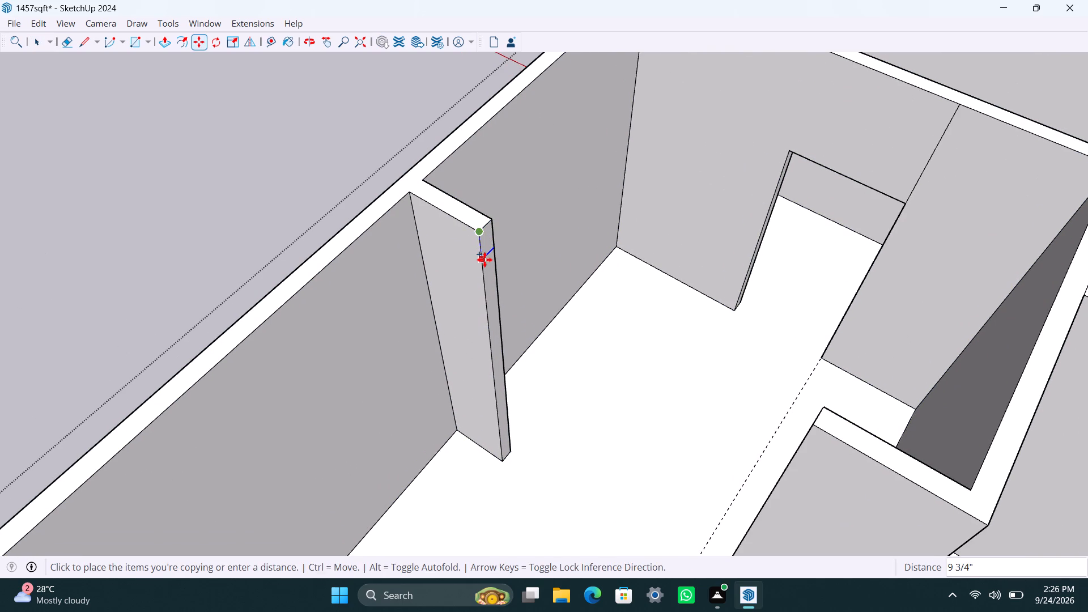
text(3')
key(Return)
key(space)
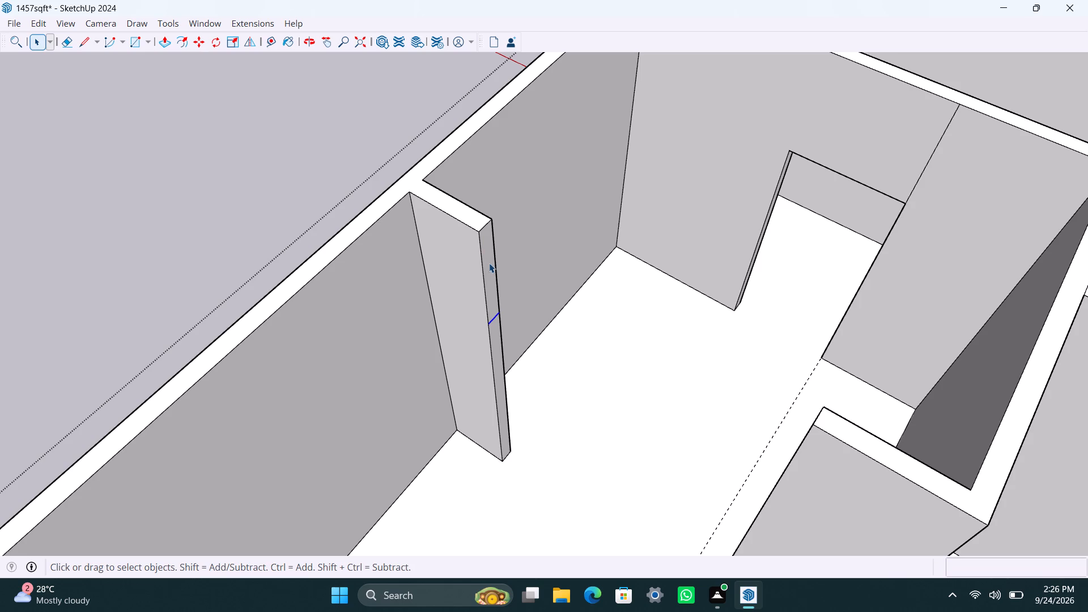
Push/Pull the stub's upper end face 6'6 3/8" across the opening to the facing wall piece, forming the header.
click(489, 263)
key(p)
drag(489, 263, 815, 421)
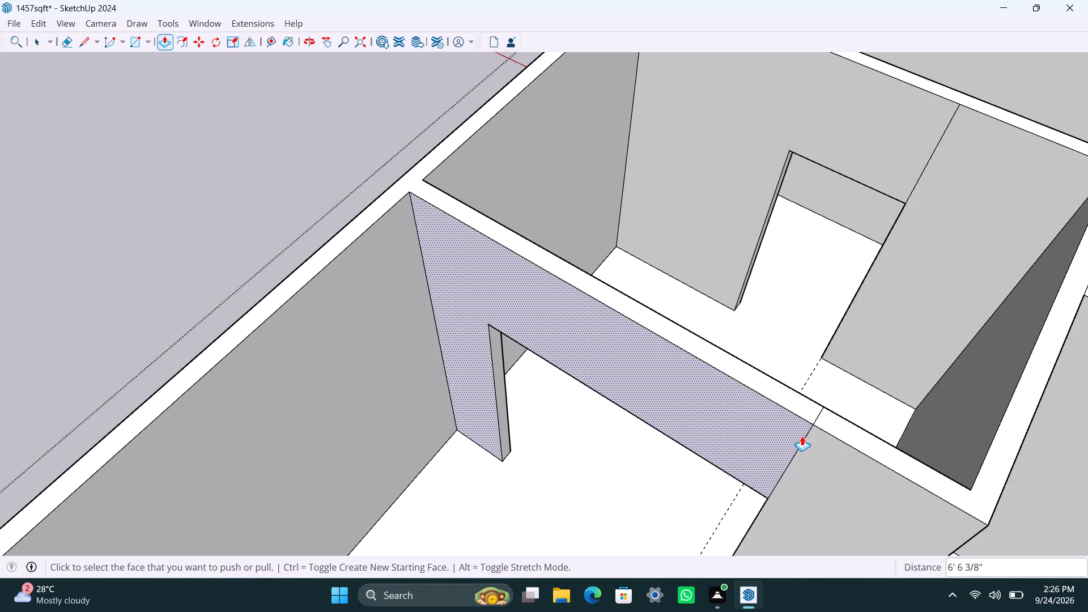
Save the model.
key(ctrl+s)
Examine the unit's room layout and door openings from several angles.
scroll(790, 437, down, 4)
shift+middle_click(735, 444)
scroll(733, 438, down, 3)
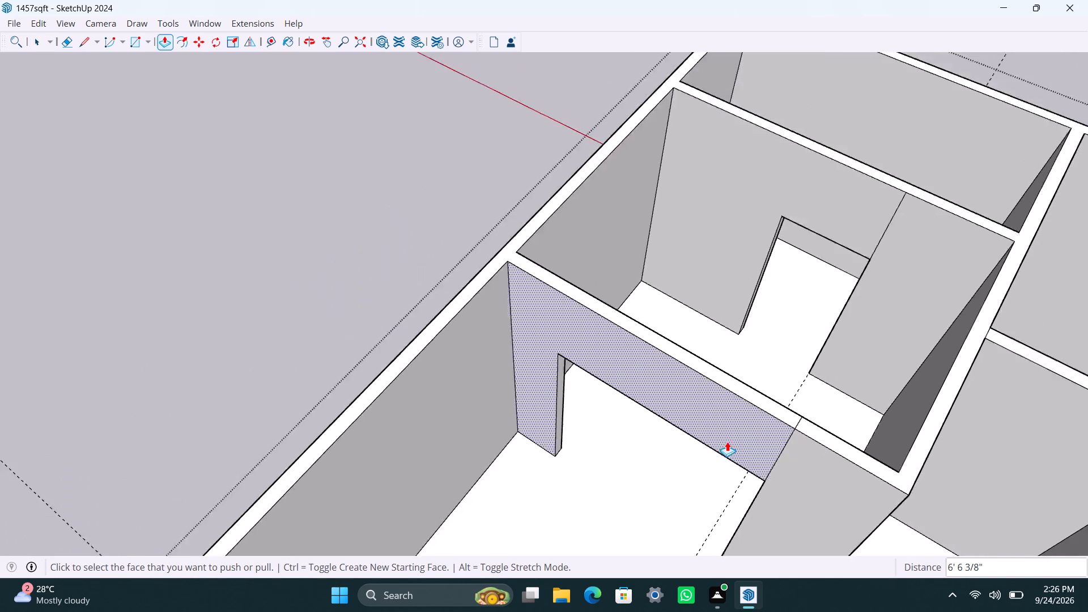
scroll(727, 441, down, 7)
shift+middle_drag(724, 430, 694, 172)
scroll(695, 239, up, 3)
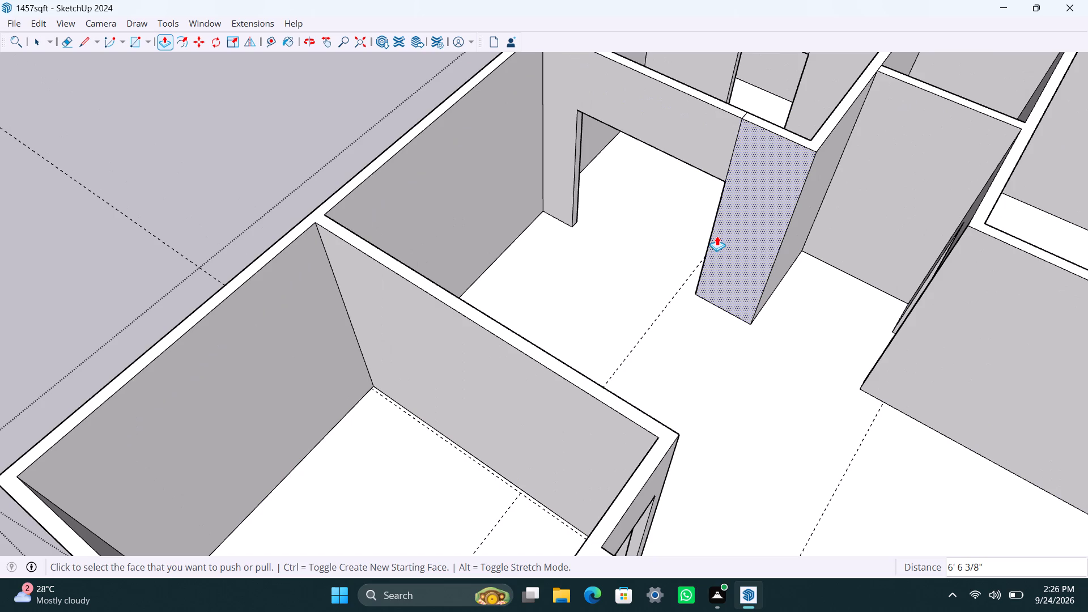
scroll(734, 305, down, 1)
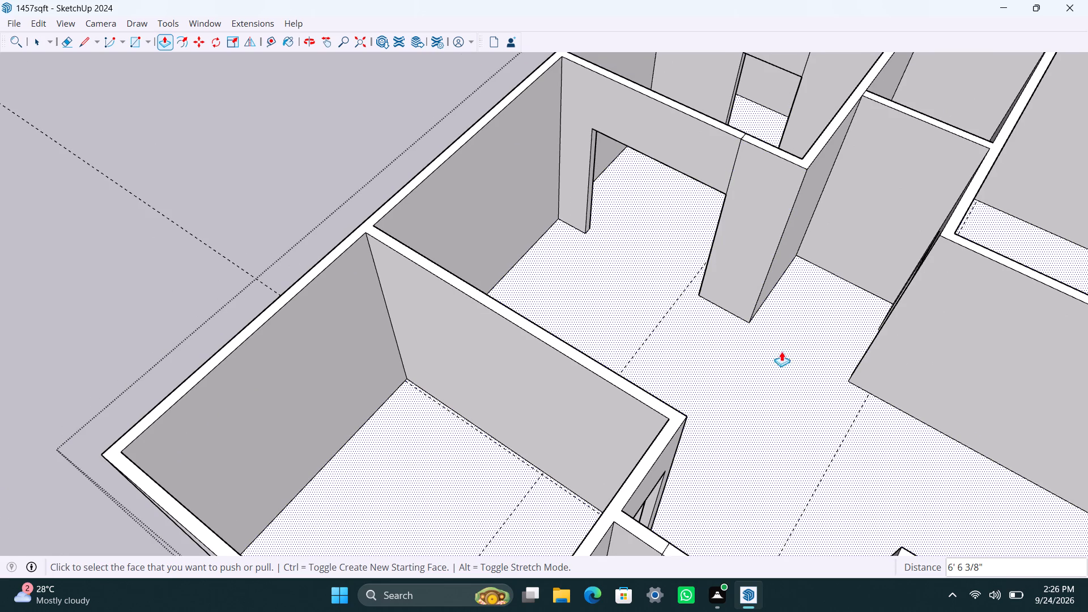
scroll(756, 337, down, 5)
scroll(817, 332, down, 4)
scroll(849, 392, up, 3)
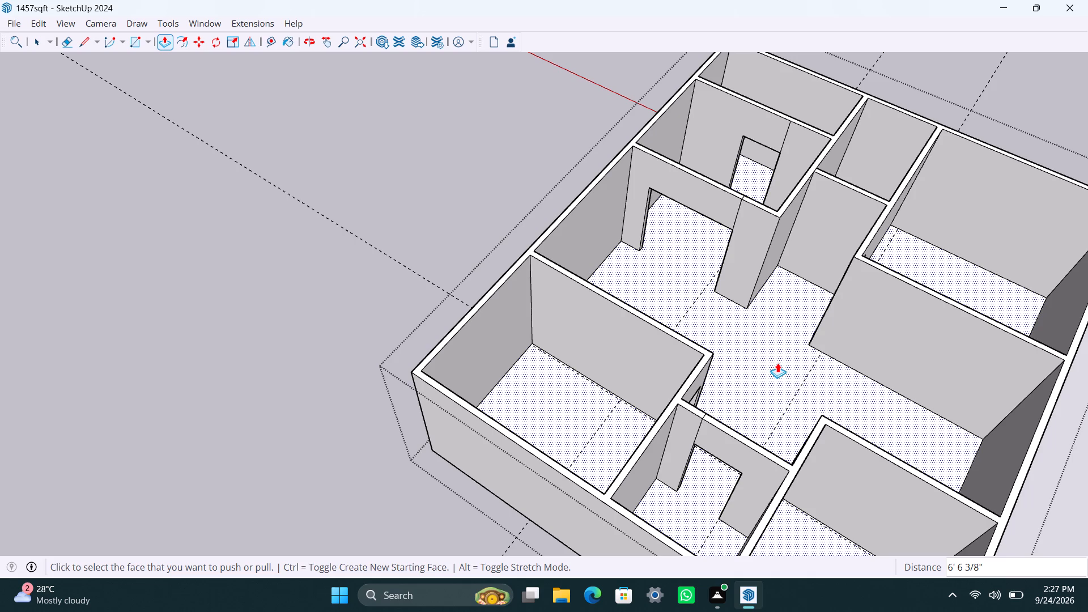
scroll(810, 341, down, 3)
scroll(807, 351, up, 2)
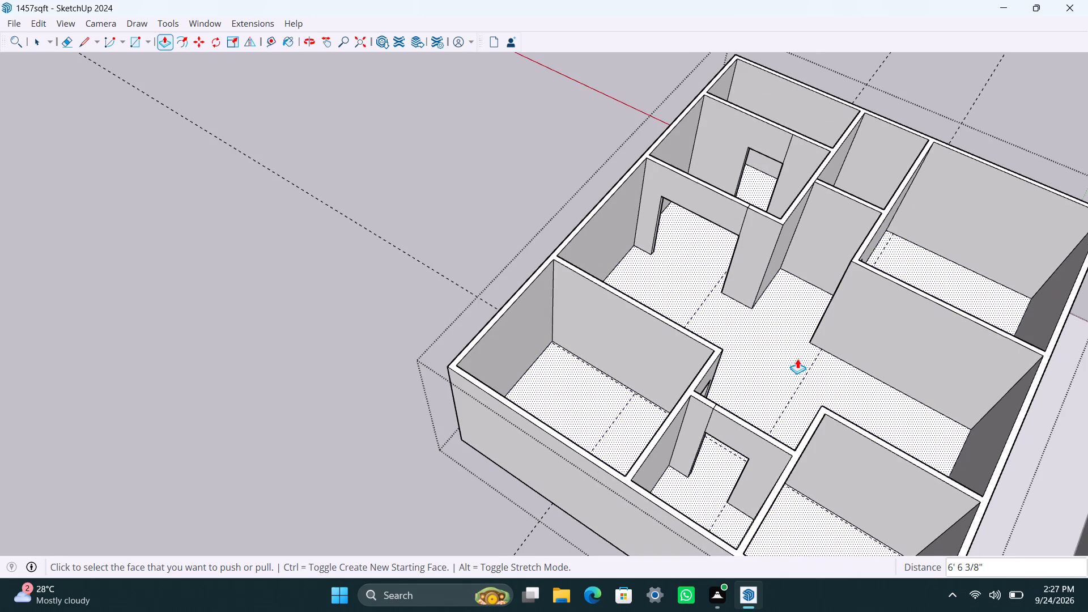
middle_drag(797, 361, 1000, 400)
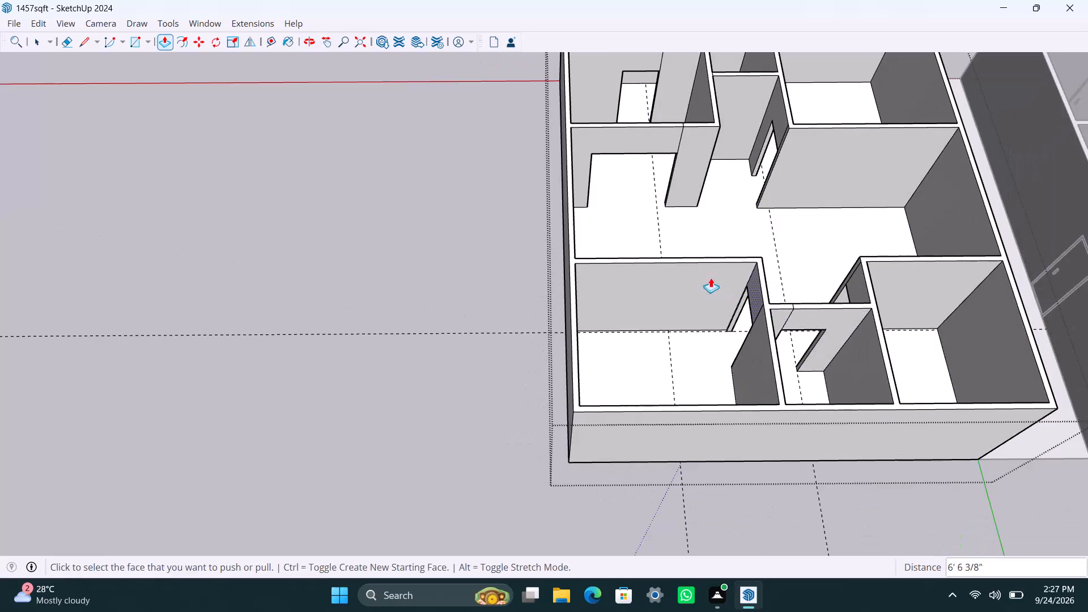
scroll(742, 205, down, 1)
Push/Pull the jamb face of the passage's side-wall door opening across the gap to close it.
shift+middle_drag(741, 210, 665, 392)
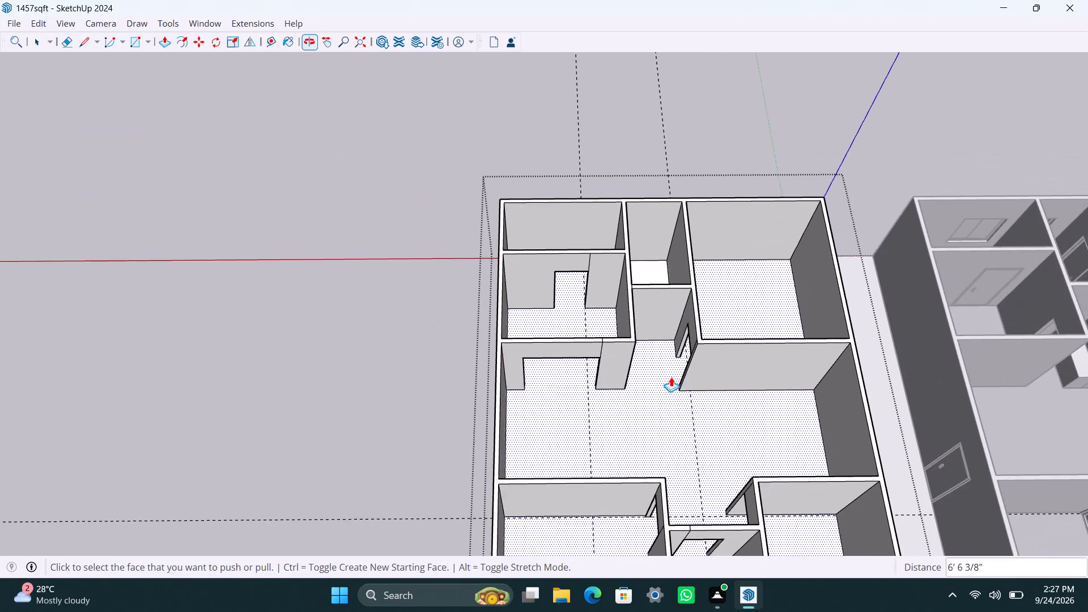
scroll(670, 371, up, 8)
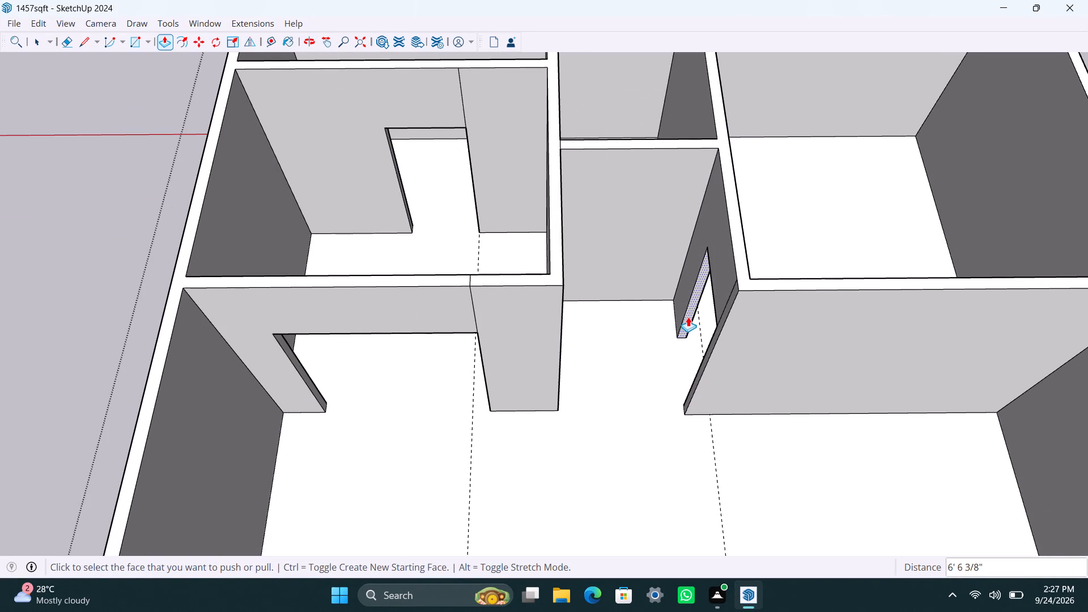
drag(688, 317, 704, 368)
key(space)
Draw a 1'8" deep rectangle on the hall floor along the recessed wall, from its free corner to the adjoining wall.
scroll(730, 364, down, 1)
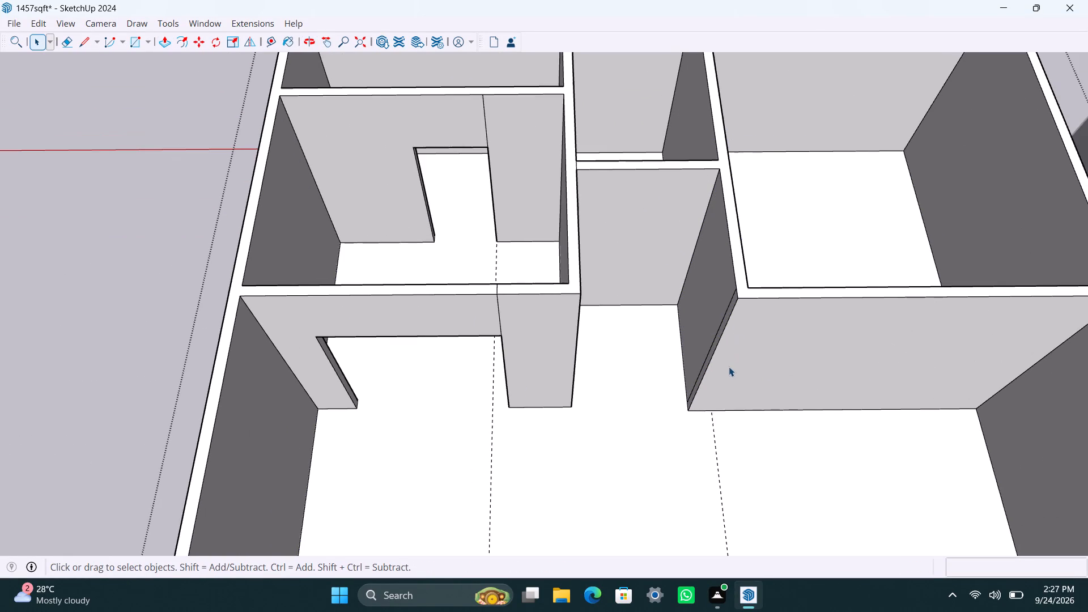
middle_drag(729, 367, 687, 365)
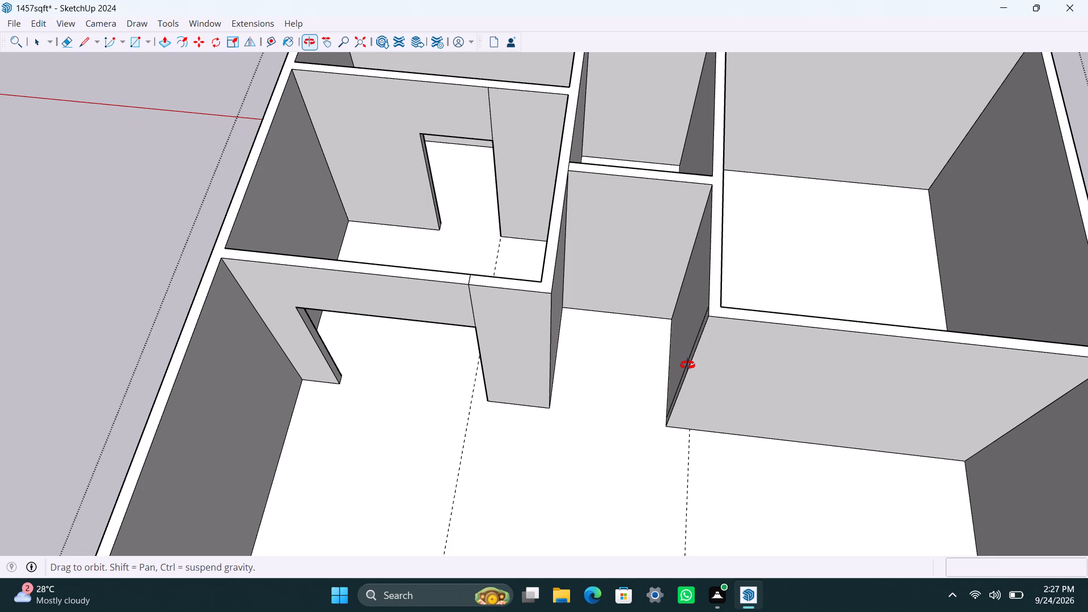
middle_drag(687, 365, 814, 399)
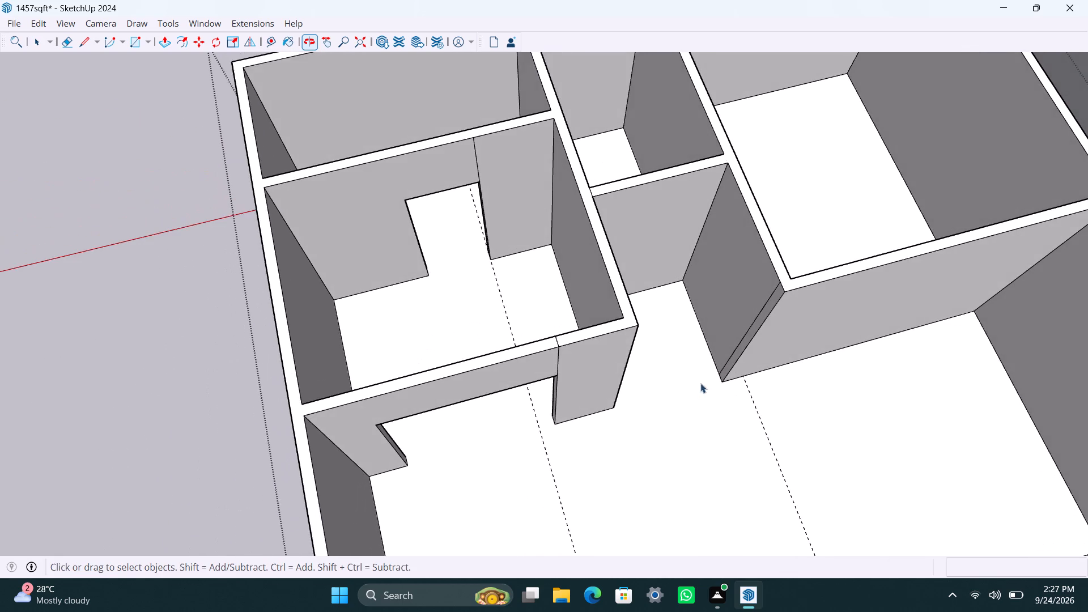
scroll(683, 335, up, 3)
scroll(678, 343, down, 2)
middle_drag(649, 378, 310, 365)
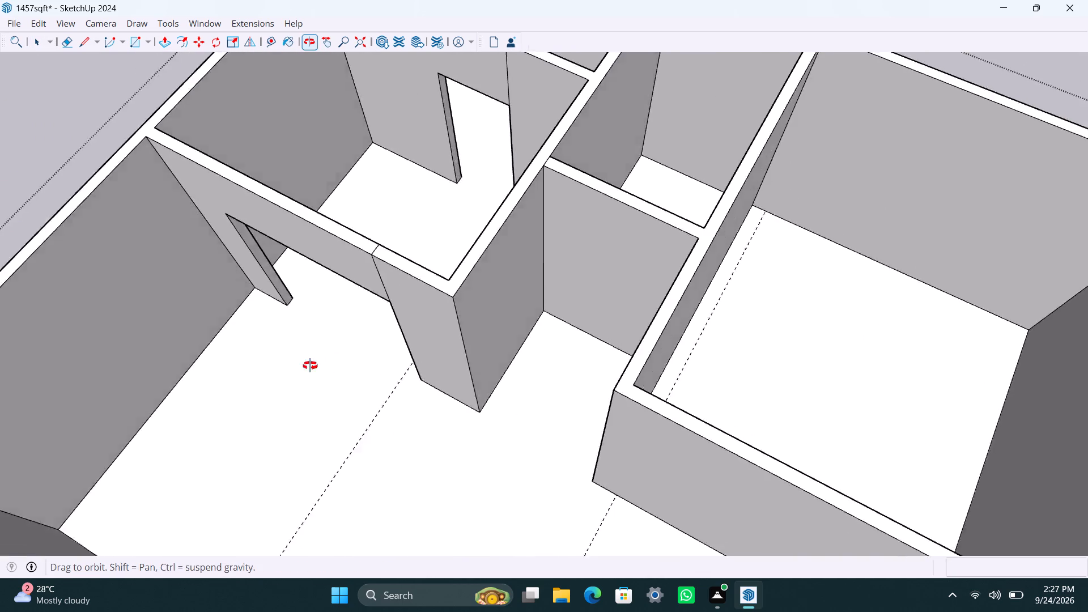
middle_drag(310, 365, 262, 364)
scroll(425, 343, up, 3)
middle_drag(819, 433, 514, 437)
scroll(557, 364, down, 3)
shift+middle_drag(555, 382, 678, 501)
scroll(636, 400, up, 3)
middle_drag(561, 407, 609, 452)
key(r)
click(544, 391)
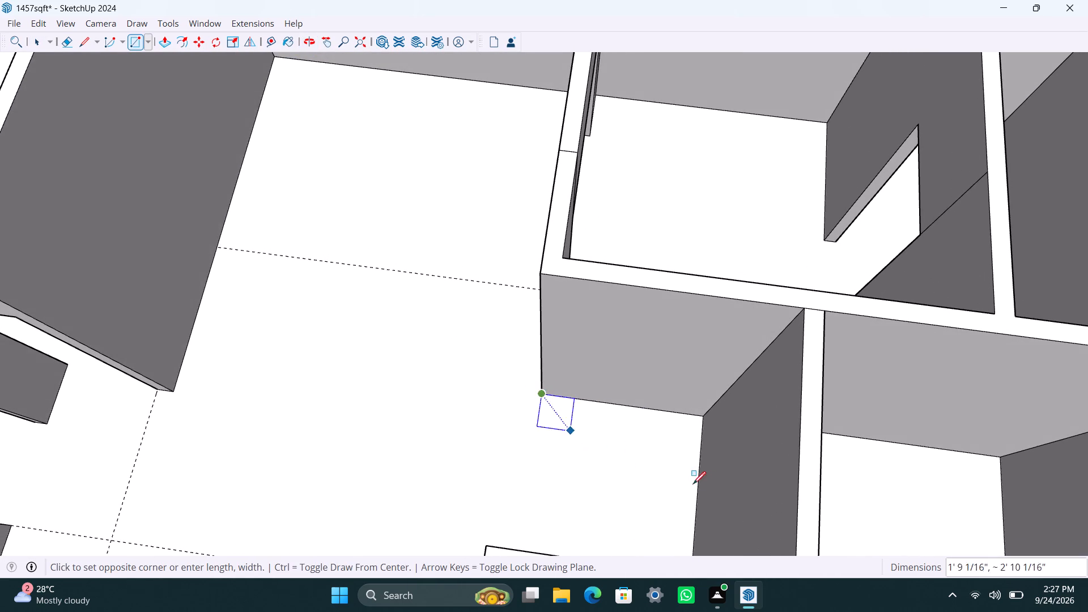
text(1'8")
key(Return)
key(space)
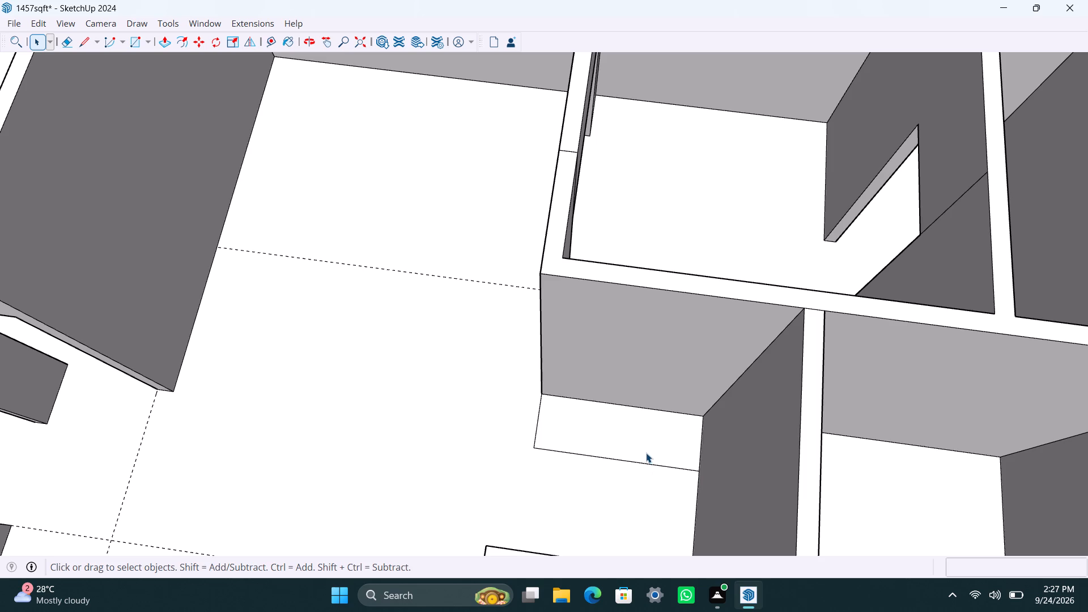
Group the 1'8" deep rectangle on the hall floor and Push/Pull its face up 2'6".
double_click(646, 453)
right_click(645, 453)
click(700, 227)
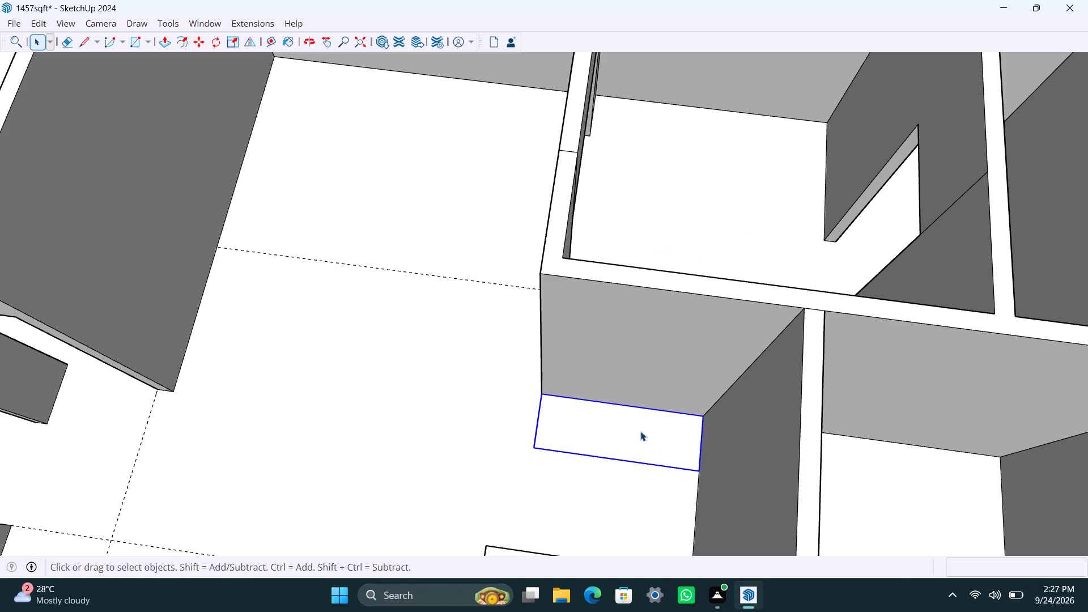
triple_click(640, 434)
key(p)
drag(640, 434, 641, 402)
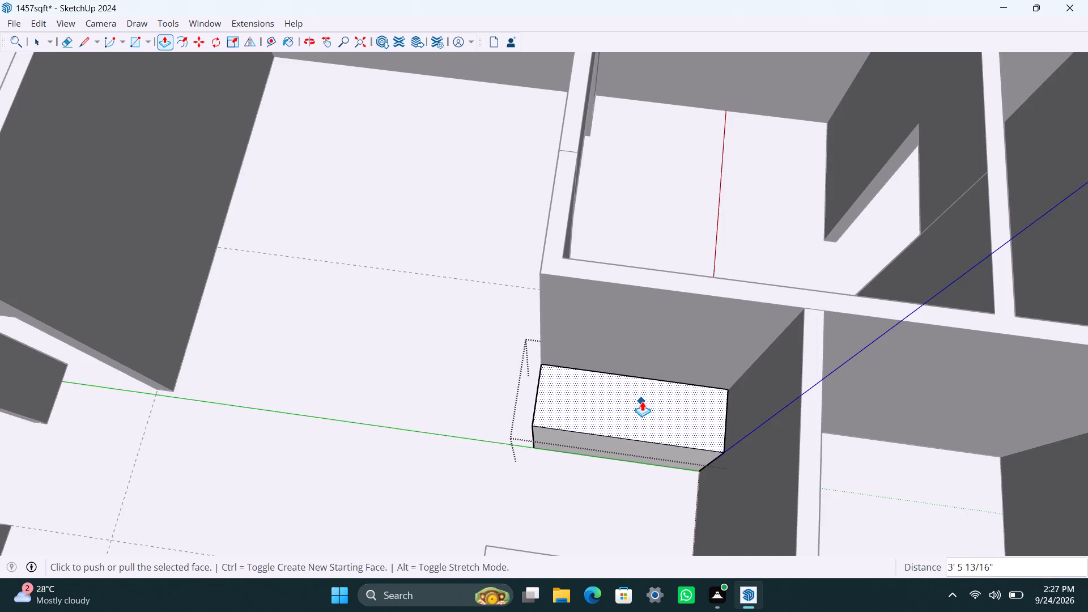
text(2'6")
key(Return)
key(space)
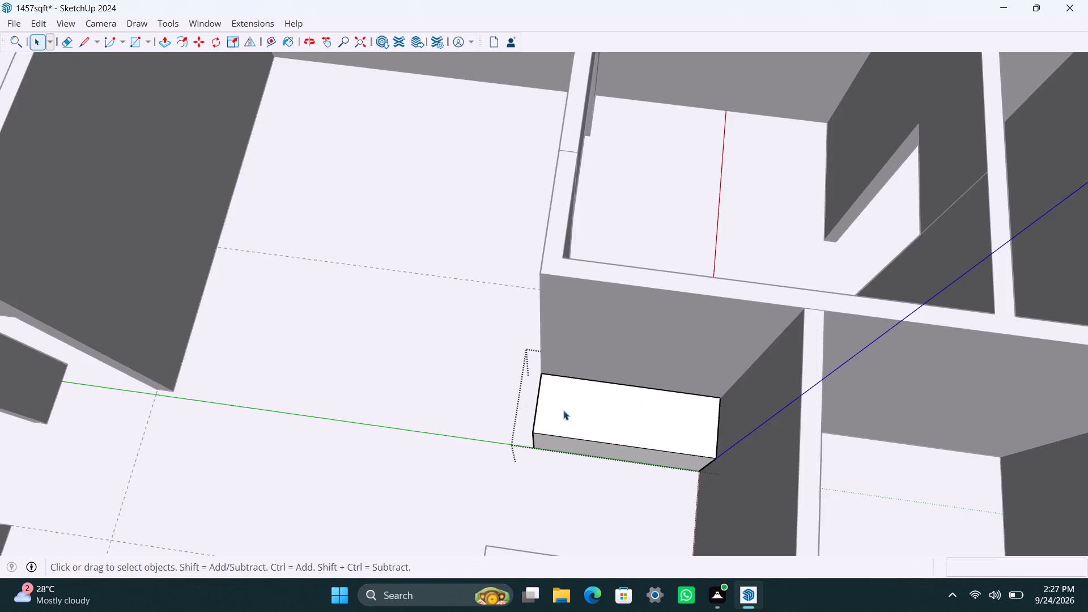
click(495, 397)
Place door guides on the large room's hall-facing wall: about 1'7" from its free end, 3' beyond that, and 3' below the top.
scroll(478, 419, down, 5)
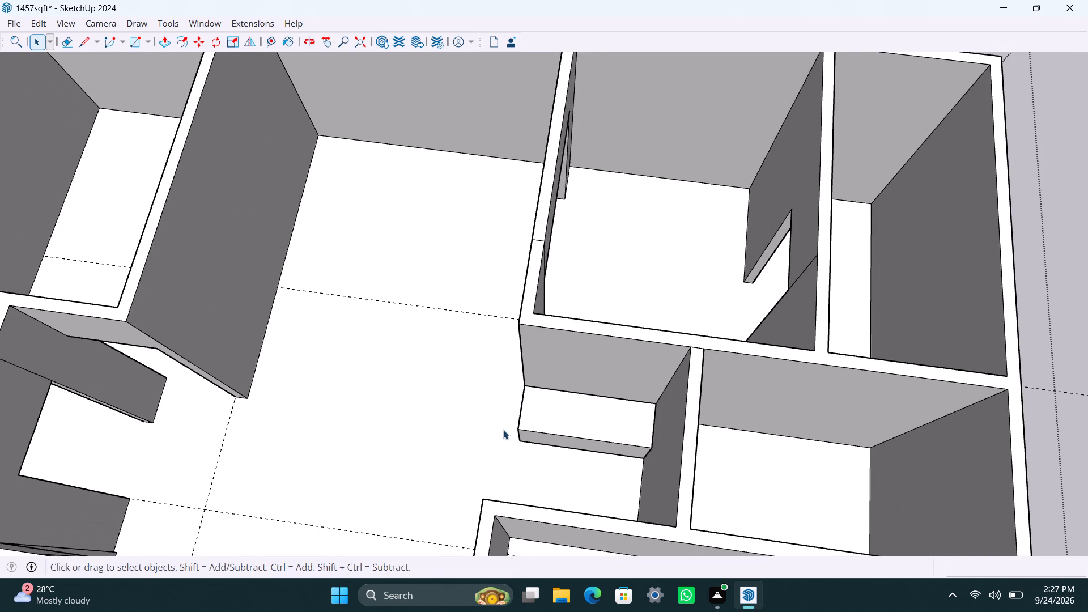
scroll(503, 430, down, 2)
middle_drag(494, 450, 958, 414)
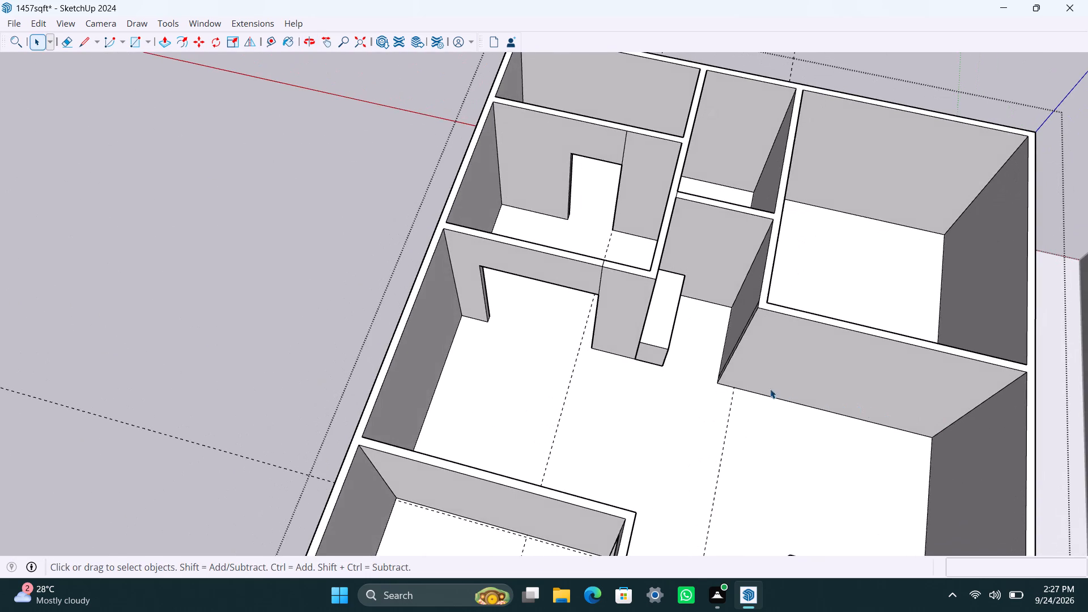
middle_drag(770, 388, 654, 431)
scroll(645, 439, up, 2)
middle_drag(654, 445, 714, 364)
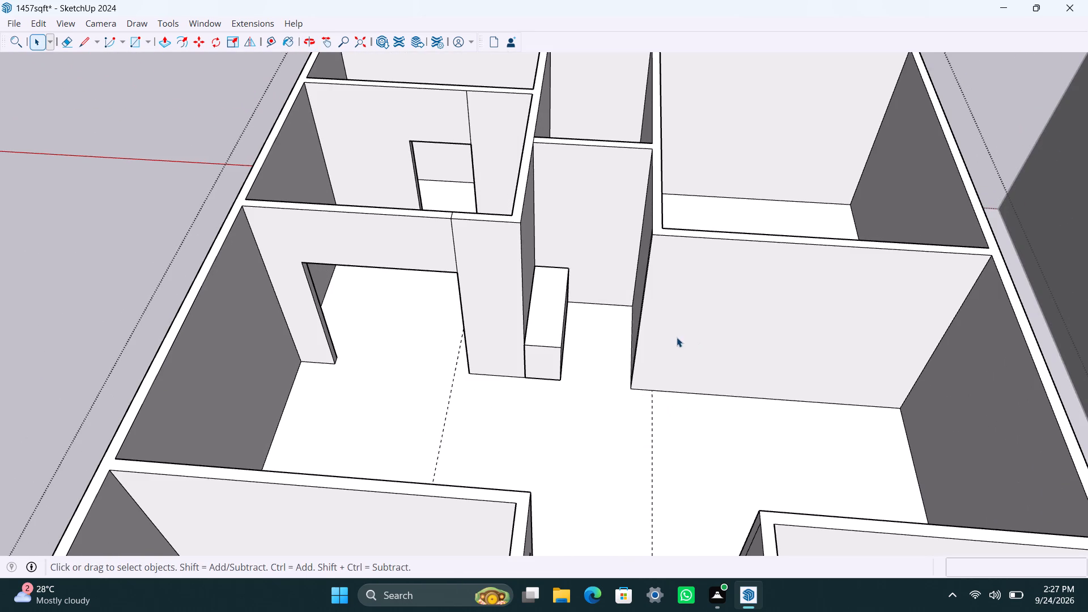
key(t)
click(645, 289)
click(683, 293)
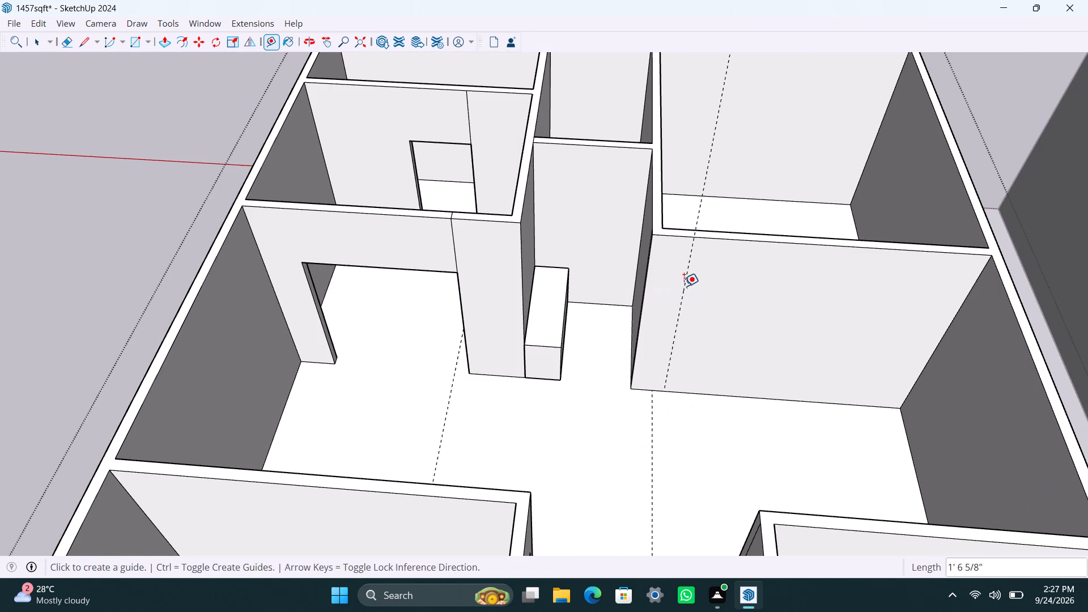
click(685, 286)
text(3')
key(Return)
click(750, 243)
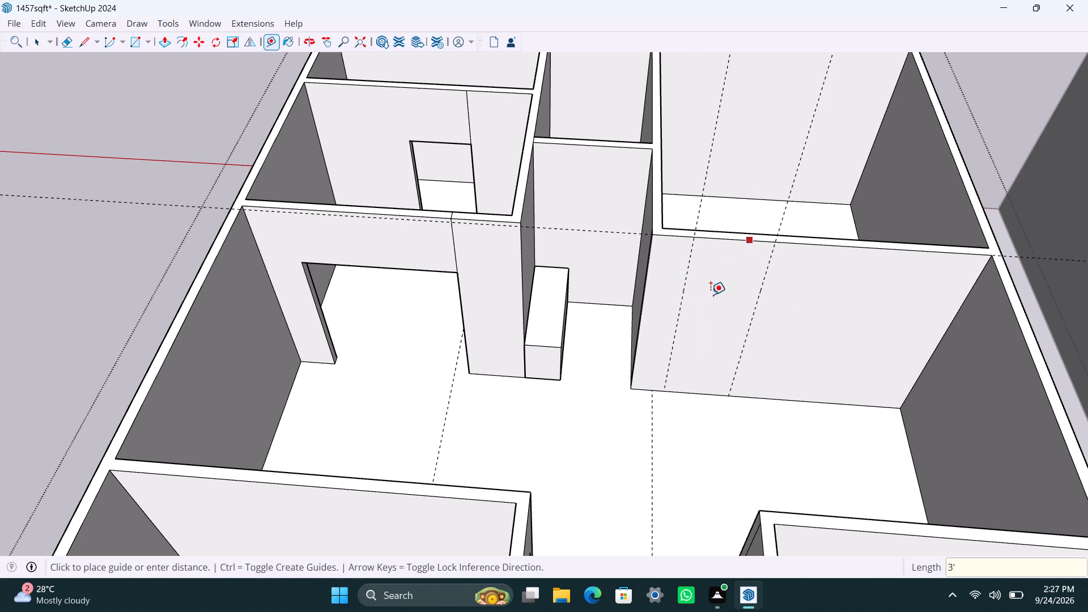
key(2)
key(BackSpace)
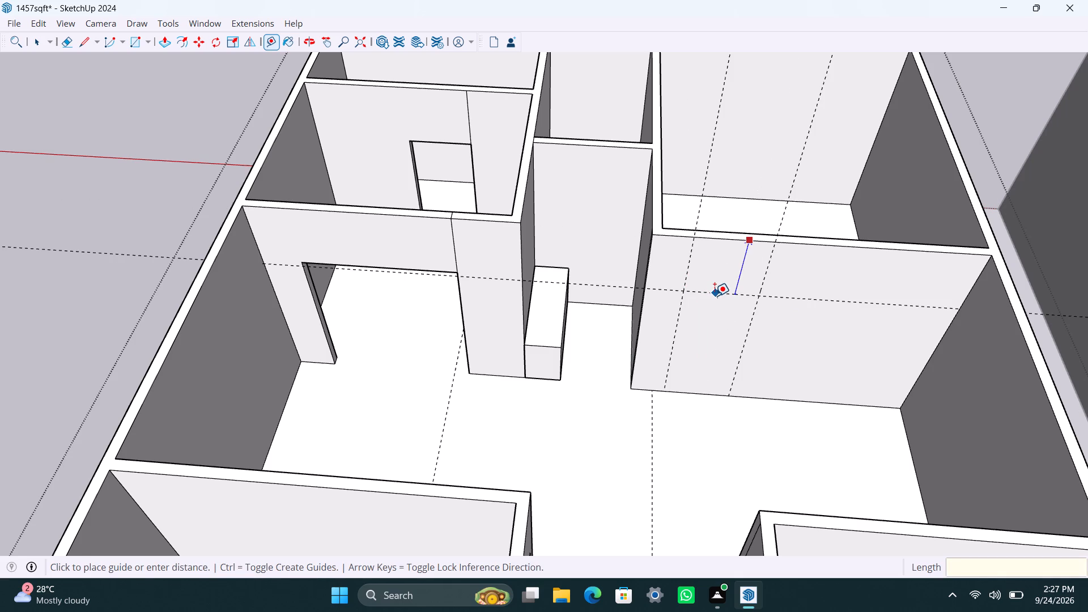
text(3')
key(Return)
Draw a rectangle between the guides down to the floor and Push/Pull it 4 1/2" through the wall to cut the doorway.
key(space)
key(r)
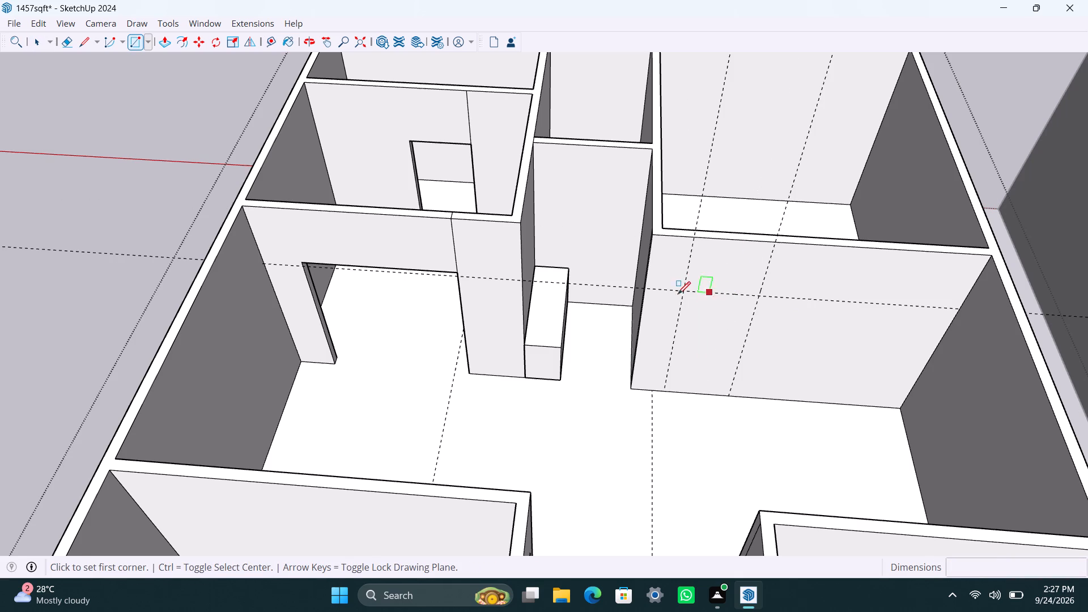
click(685, 291)
click(728, 393)
key(space)
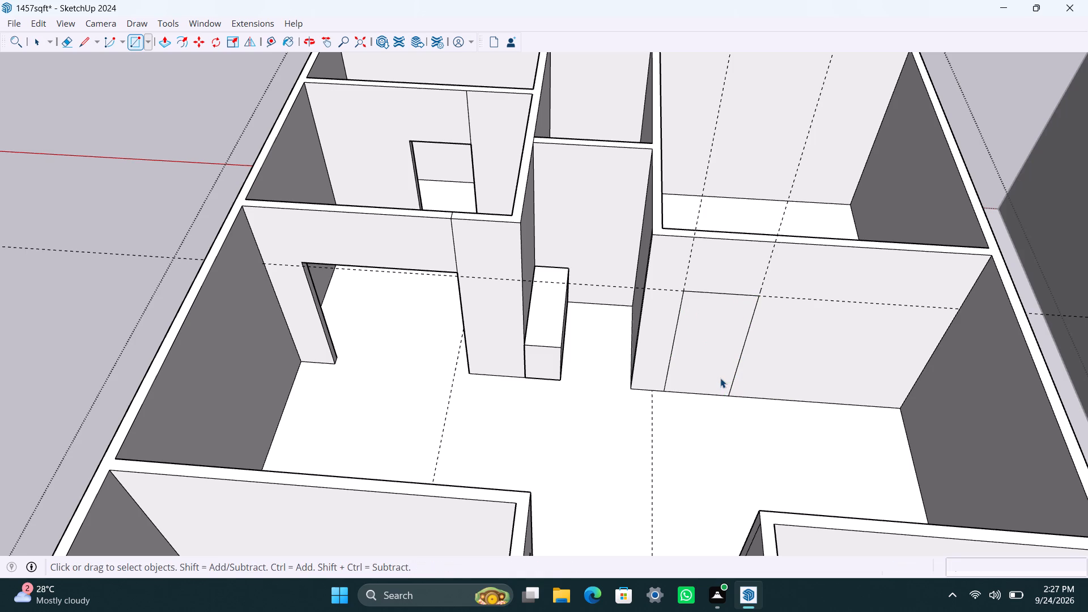
click(720, 378)
key(p)
drag(720, 377, 708, 345)
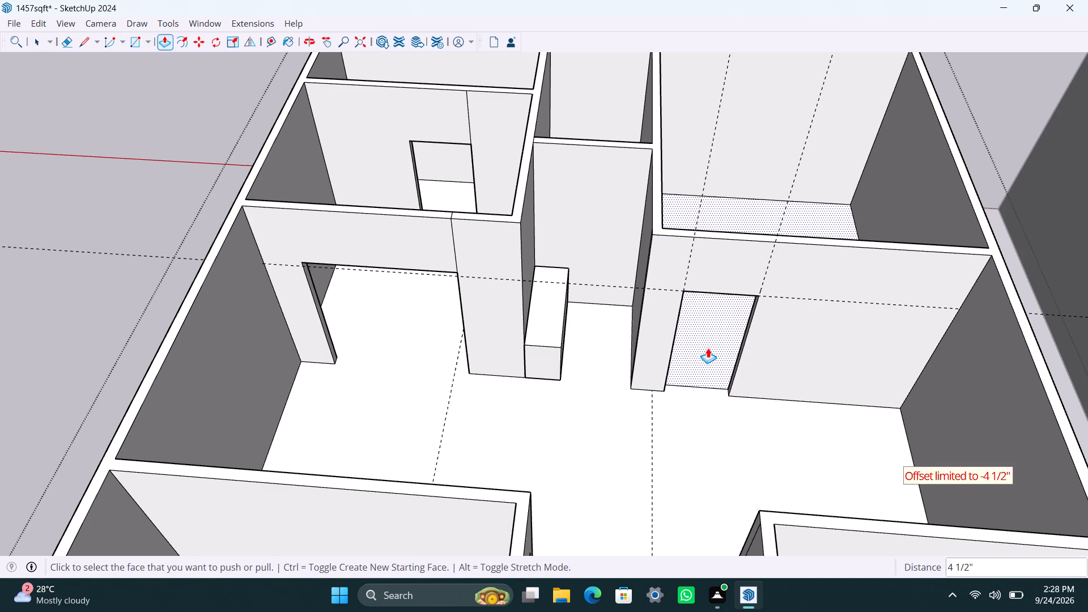
Save the model.
key(ctrl+s)
Delete the leftover edge across the new doorway's threshold.
key(space)
click(702, 388)
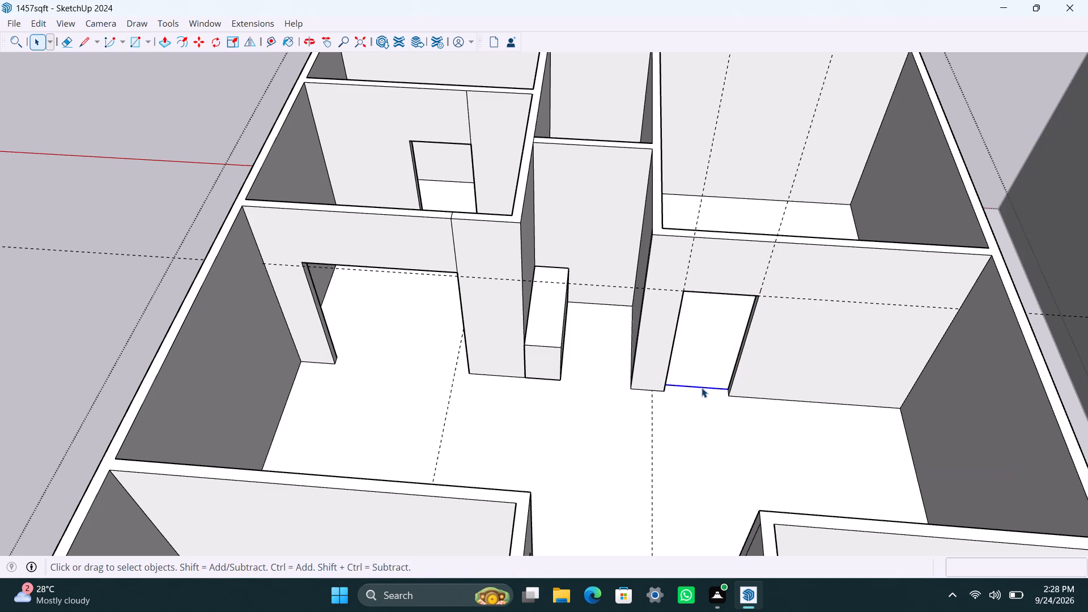
key(Delete)
Close the second unit's group for editing and run FixIt 101 on the group twice.
scroll(685, 373, down, 7)
shift+middle_drag(654, 382, 587, 456)
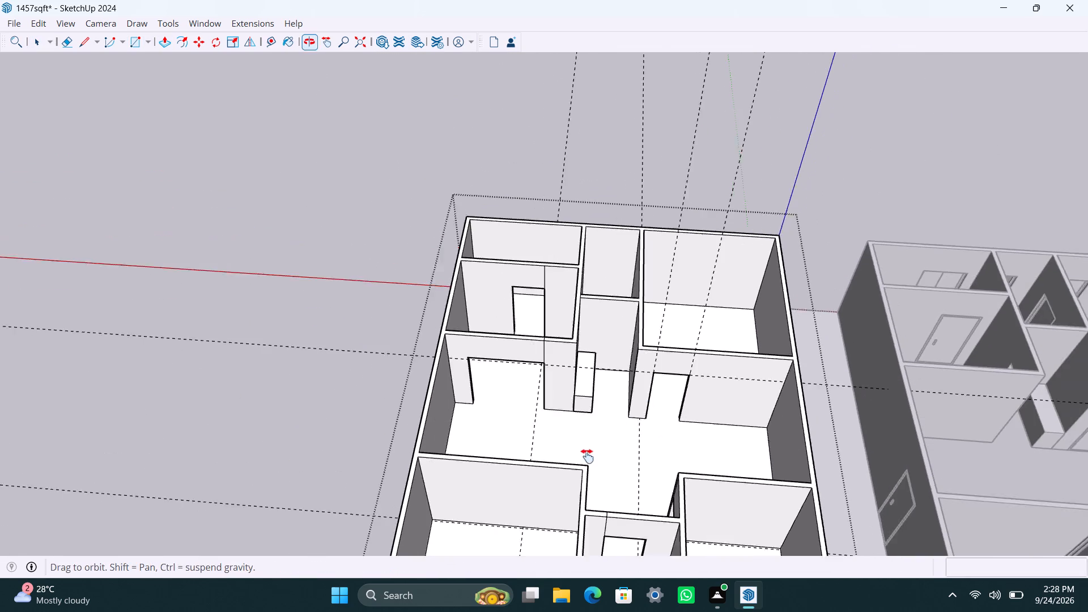
shift+middle_drag(587, 456, 567, 456)
click(166, 163)
scroll(462, 377, down, 5)
middle_drag(483, 384, 530, 331)
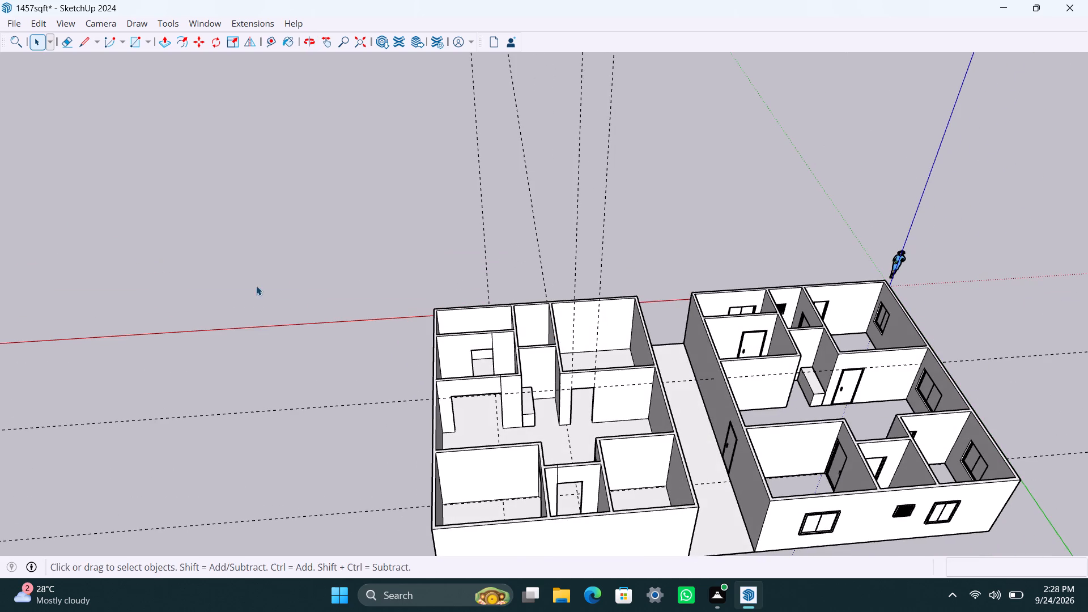
click(256, 286)
click(437, 373)
right_click(441, 377)
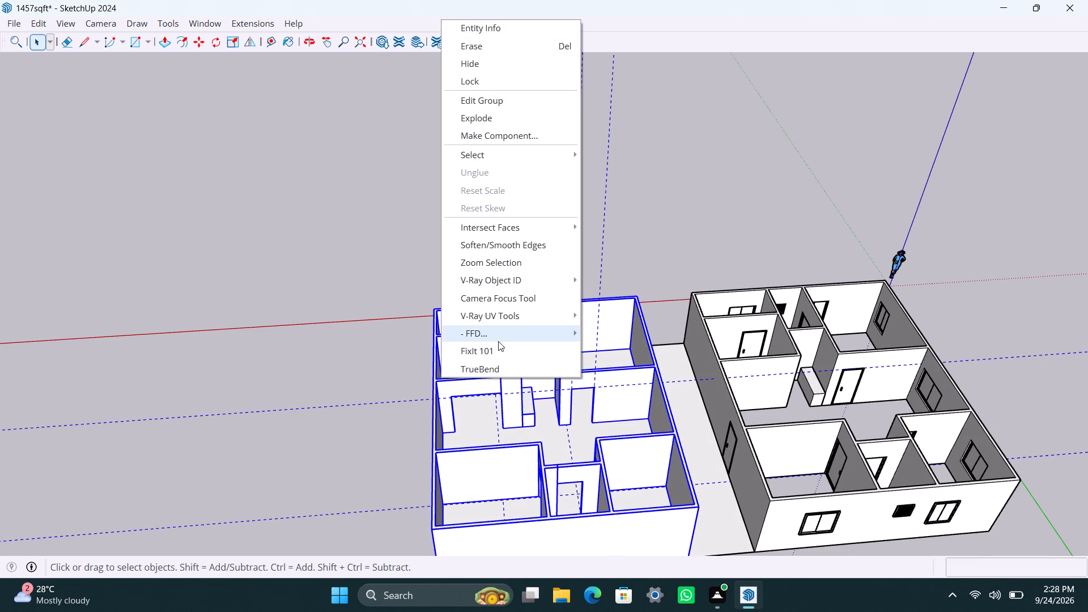
click(498, 350)
click(585, 361)
right_click(468, 381)
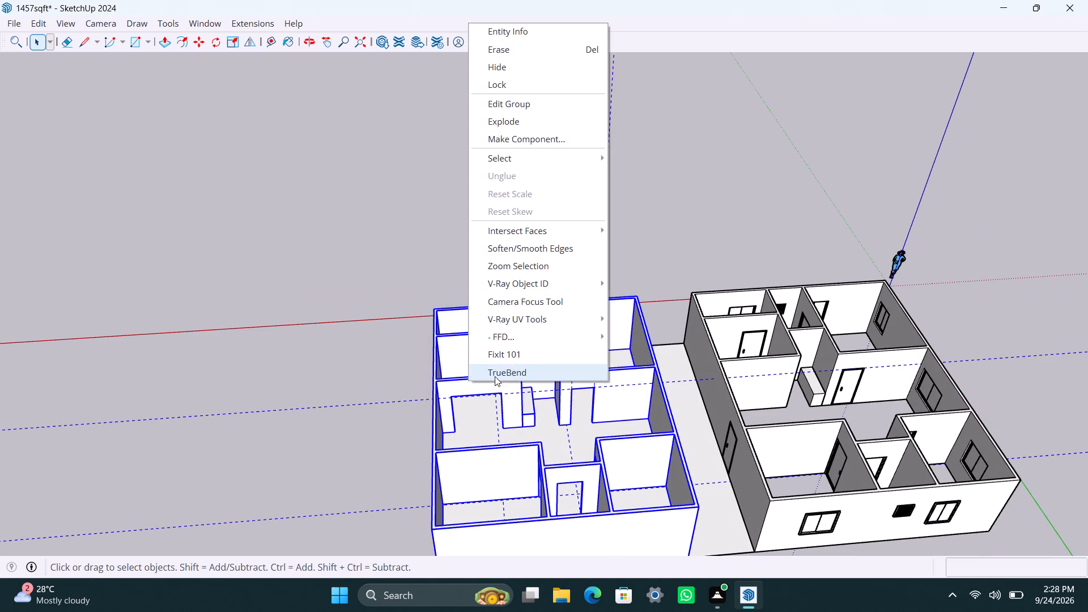
click(505, 359)
click(602, 363)
click(685, 224)
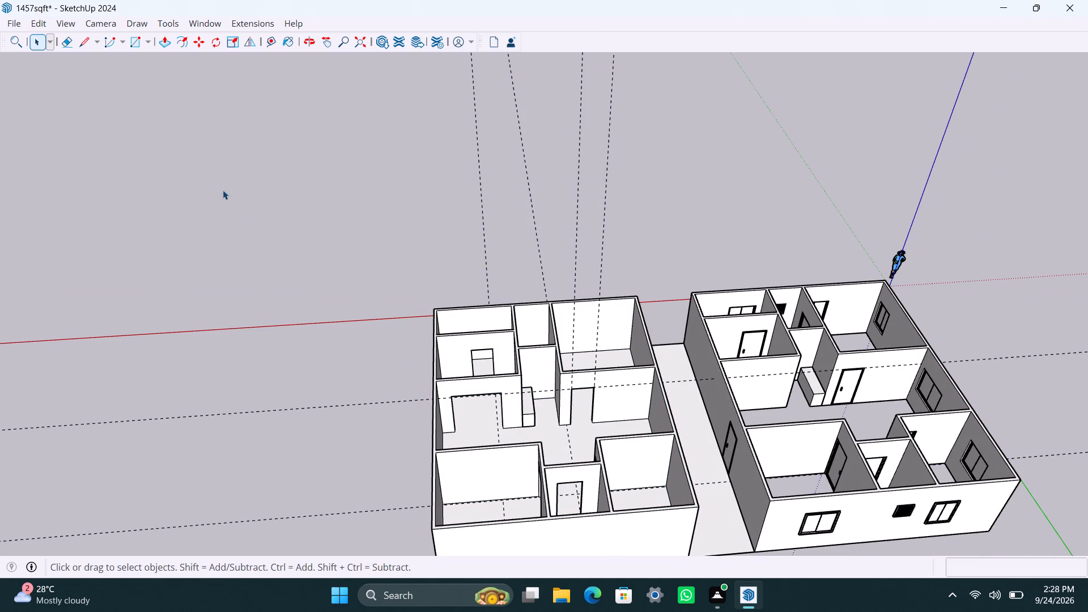
Delete all guides in the model.
click(40, 24)
click(136, 161)
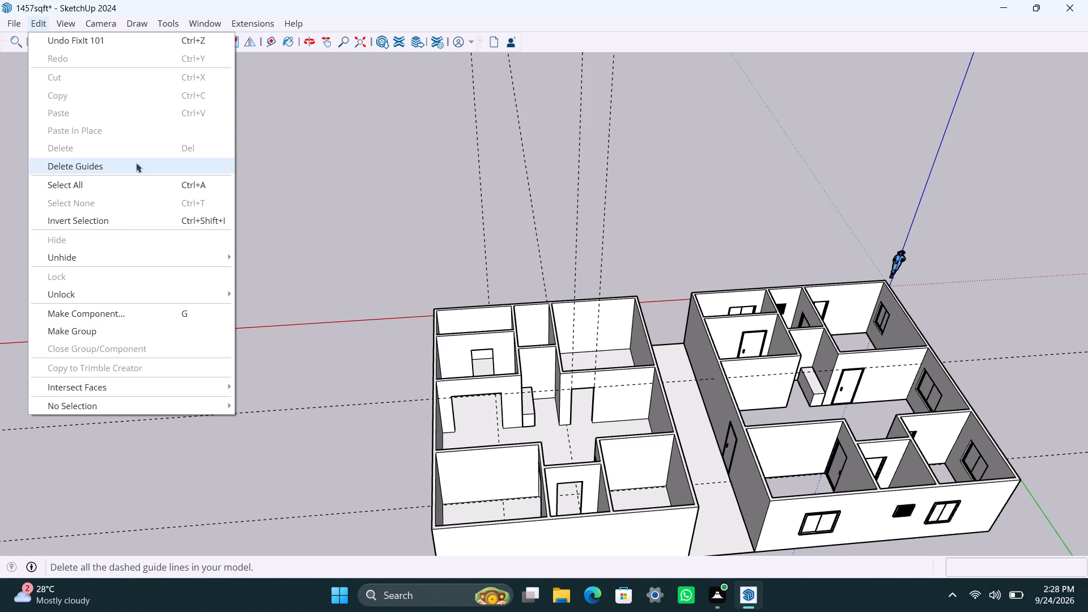
click(365, 195)
Examine both units from all sides, including the second unit's outer walls and the wall facing the first unit.
scroll(406, 308, down, 4)
middle_drag(444, 413, 454, 327)
scroll(490, 376, up, 5)
middle_drag(504, 335, 698, 455)
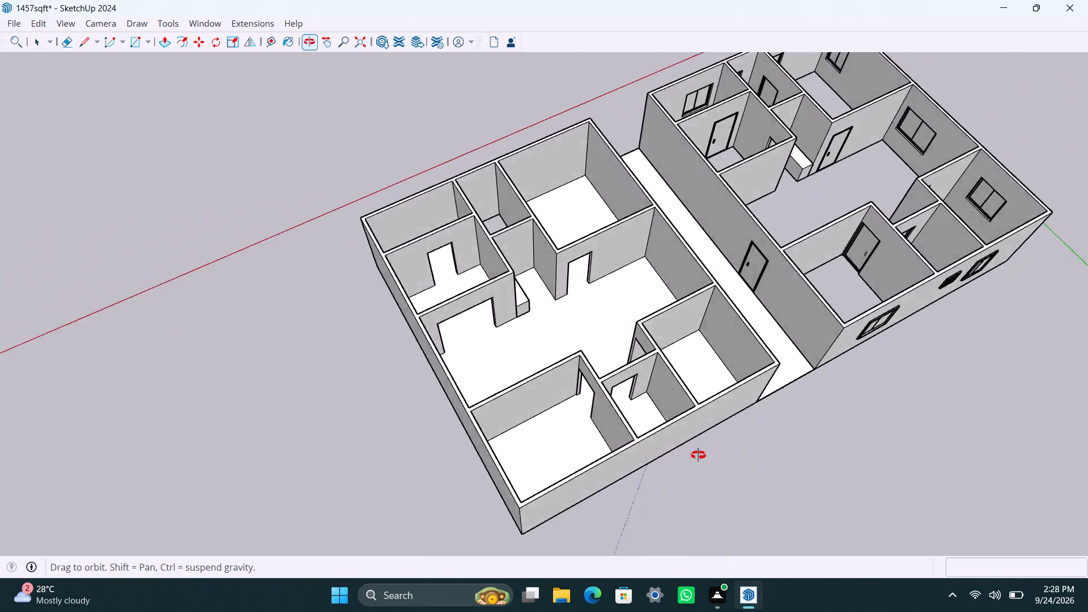
middle_drag(698, 455, 1087, 369)
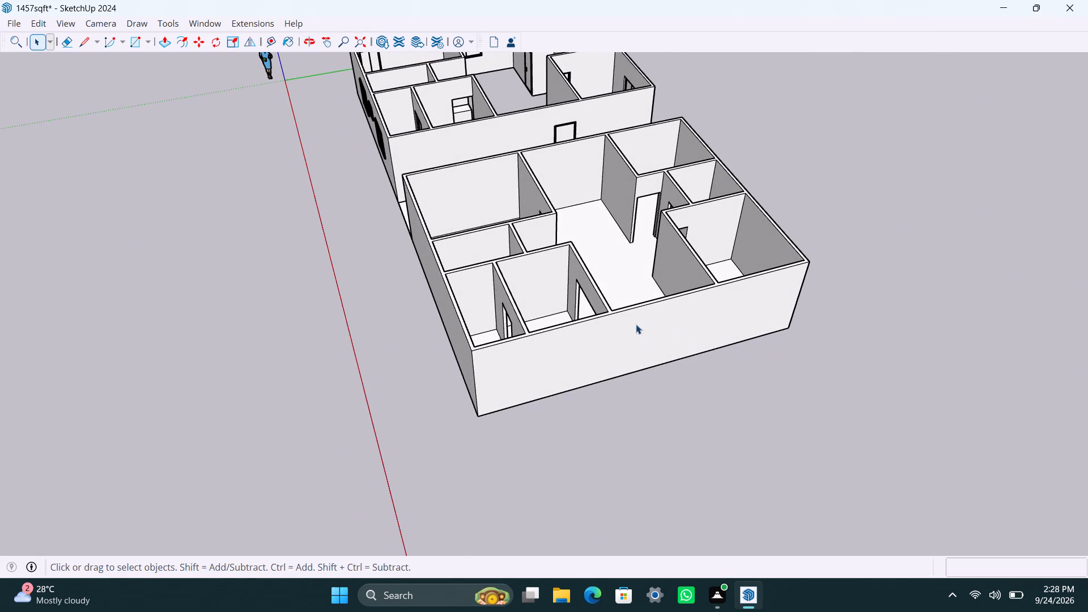
middle_drag(371, 355, 1087, 270)
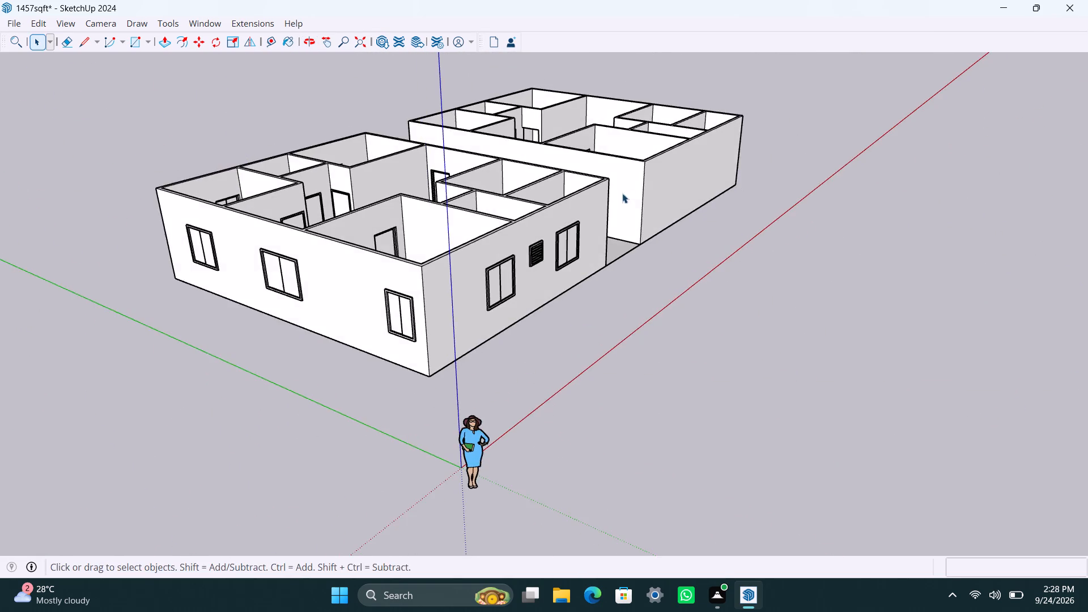
scroll(613, 193, up, 3)
middle_drag(331, 226, 607, 349)
scroll(283, 176, up, 2)
shift+middle_drag(371, 220, 555, 424)
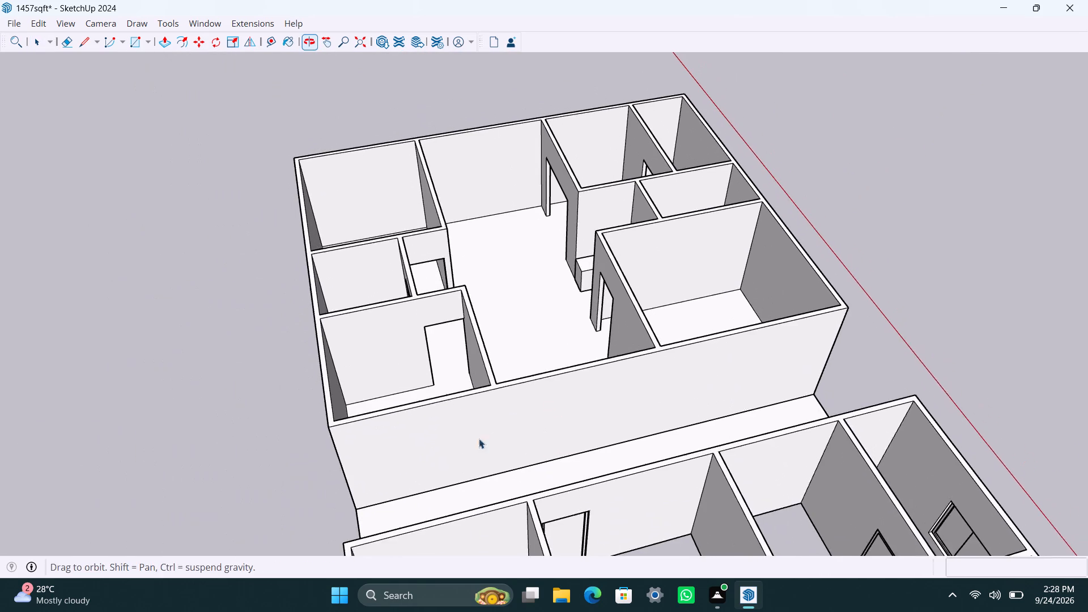
scroll(456, 443, up, 1)
middle_drag(375, 462, 308, 426)
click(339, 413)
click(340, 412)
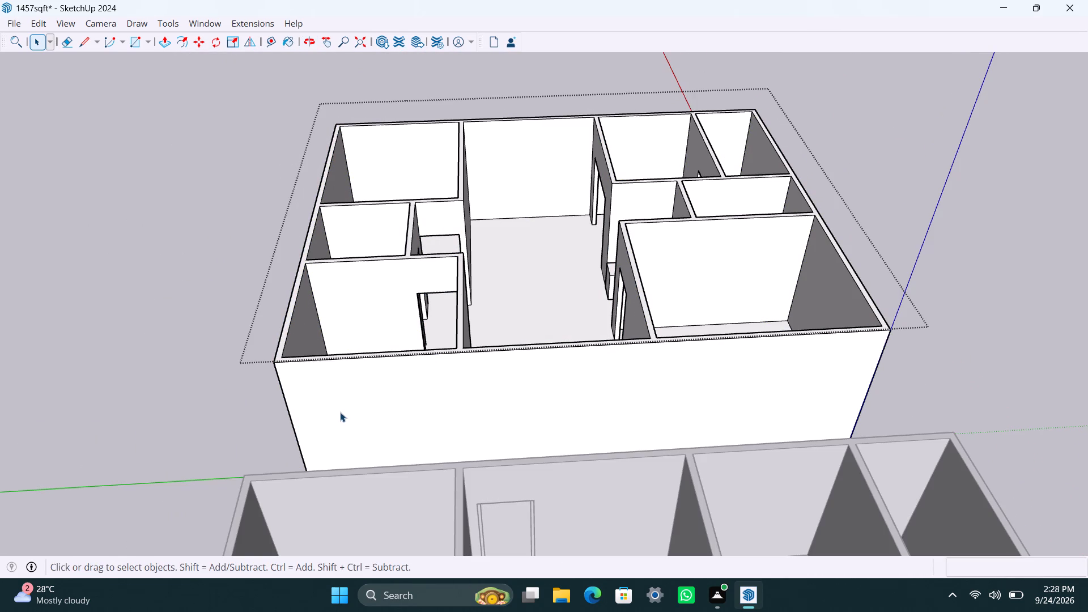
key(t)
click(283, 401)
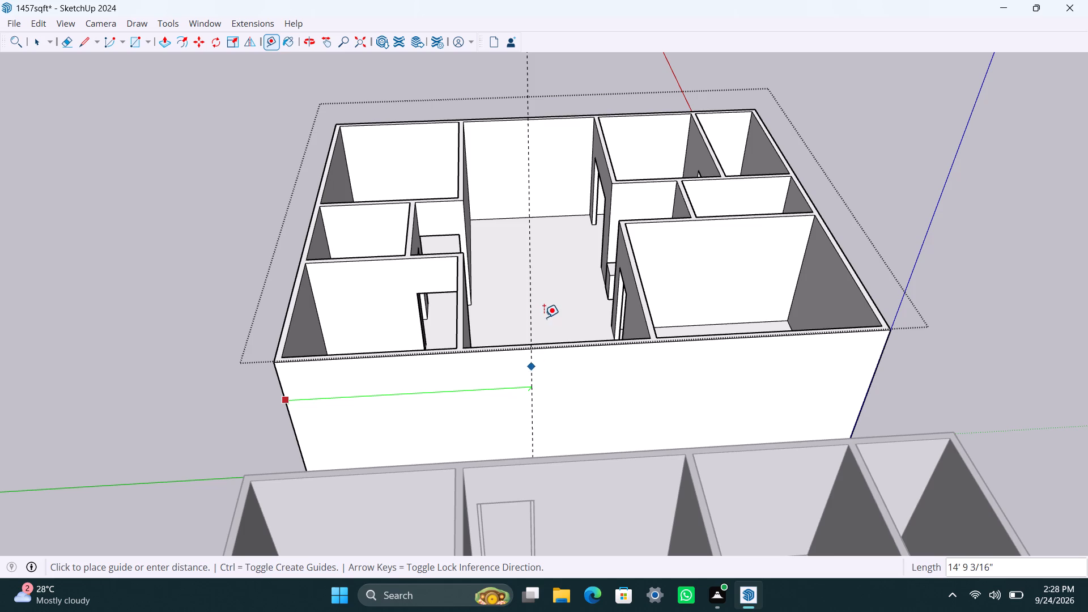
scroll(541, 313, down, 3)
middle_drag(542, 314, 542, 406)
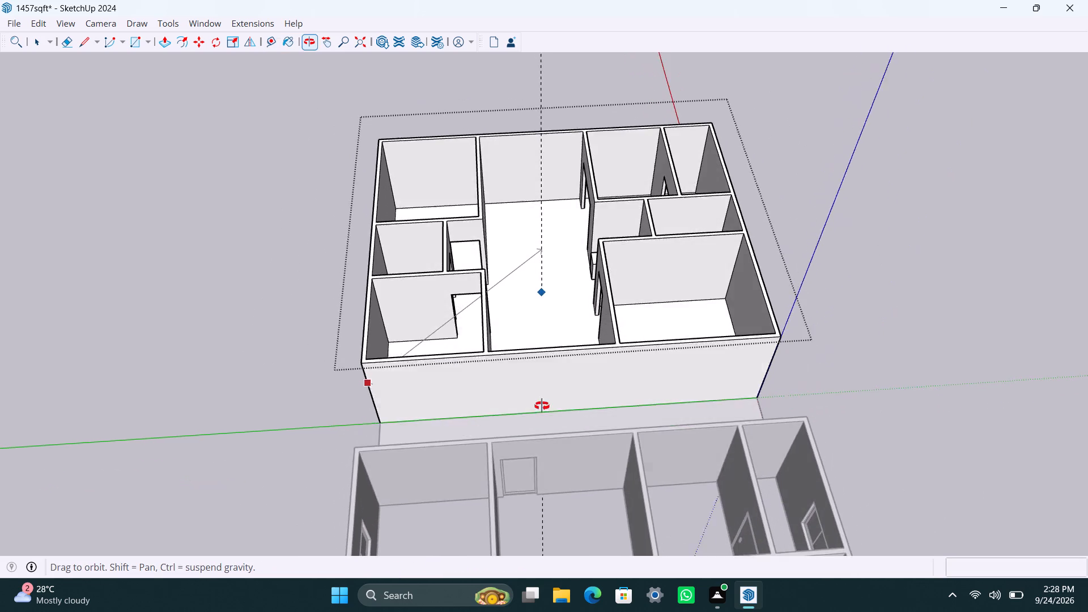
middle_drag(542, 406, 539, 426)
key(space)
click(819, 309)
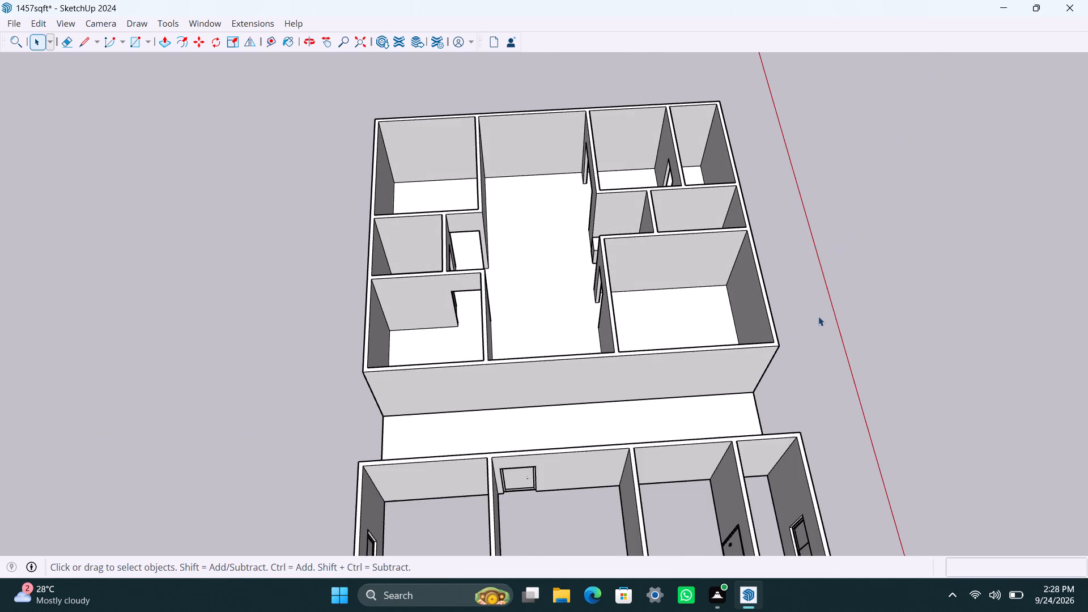
Compare the two units' room layouts and the openings along the strip between them.
scroll(824, 372, down, 3)
middle_drag(826, 381, 271, 410)
scroll(327, 384, down, 2)
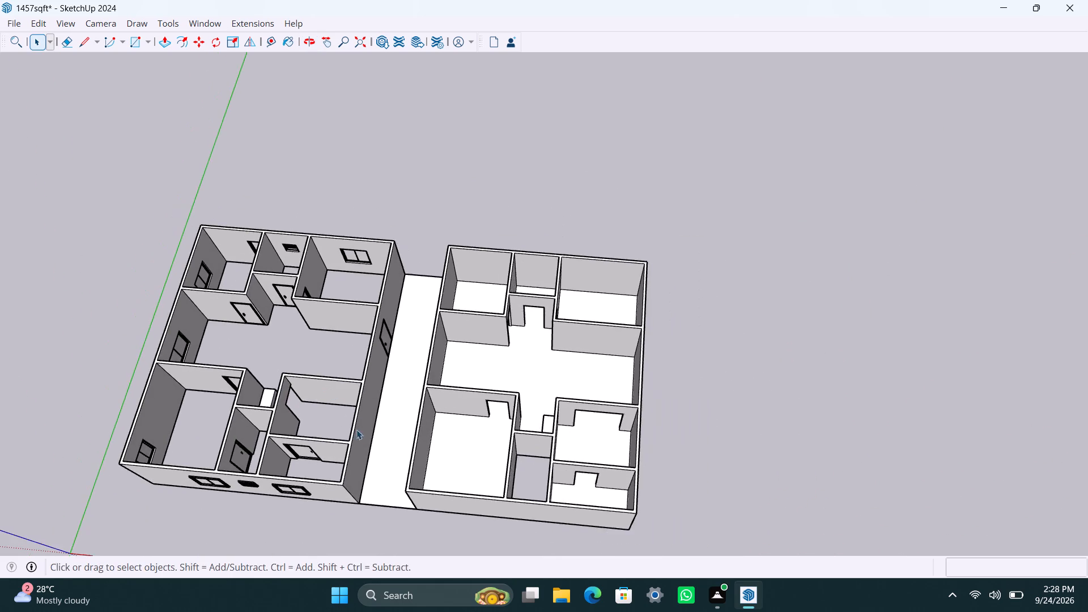
shift+middle_drag(381, 435, 465, 426)
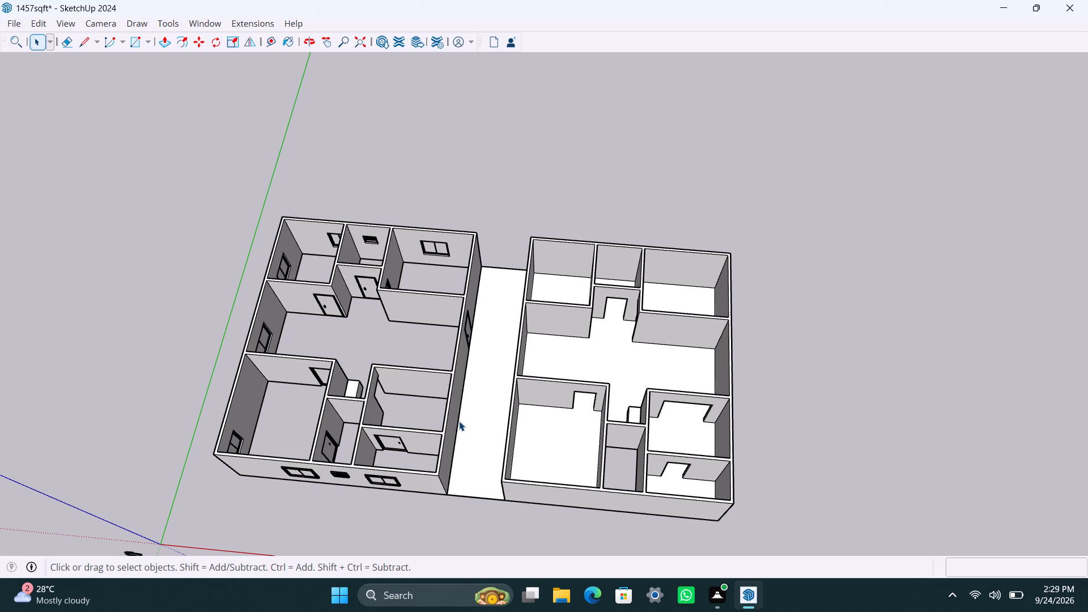
scroll(466, 434, down, 3)
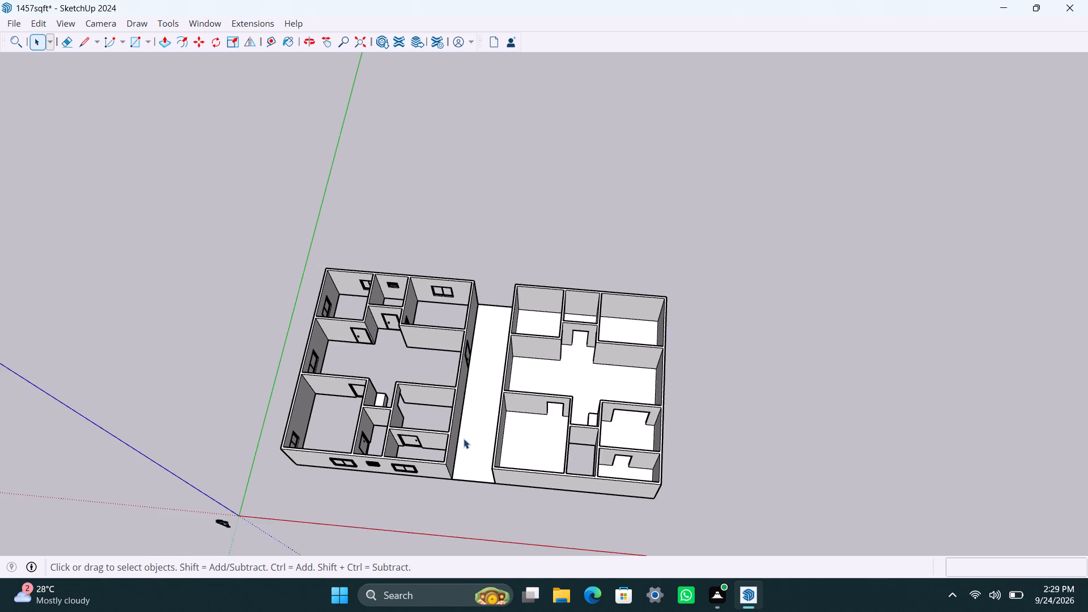
middle_drag(466, 440, 940, 398)
scroll(536, 373, up, 6)
middle_drag(534, 365, 558, 373)
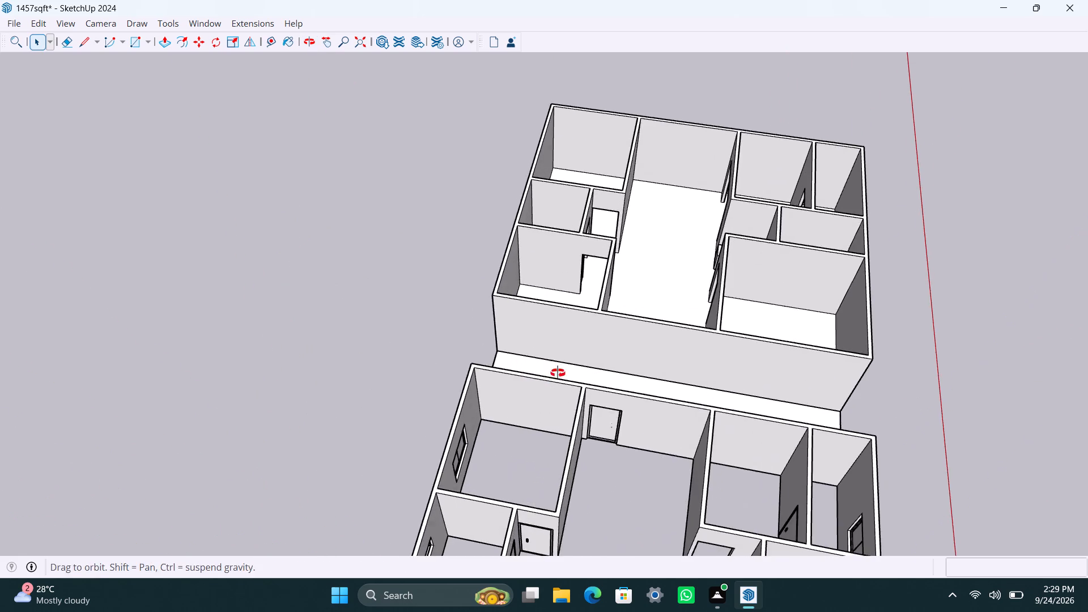
middle_drag(558, 373, 581, 376)
In the second unit's group, place doorway guides on the wall facing the first unit: about 11' 11" from the corner, 3' further, and 3' below the top.
scroll(524, 334, up, 3)
shift+middle_drag(497, 354, 476, 370)
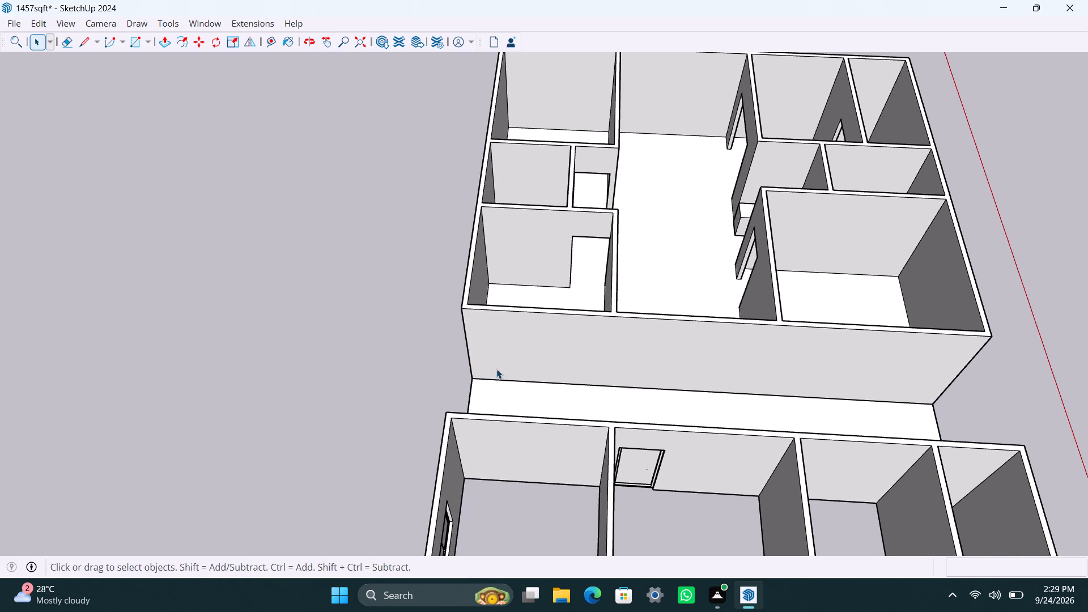
scroll(497, 367, up, 3)
click(475, 342)
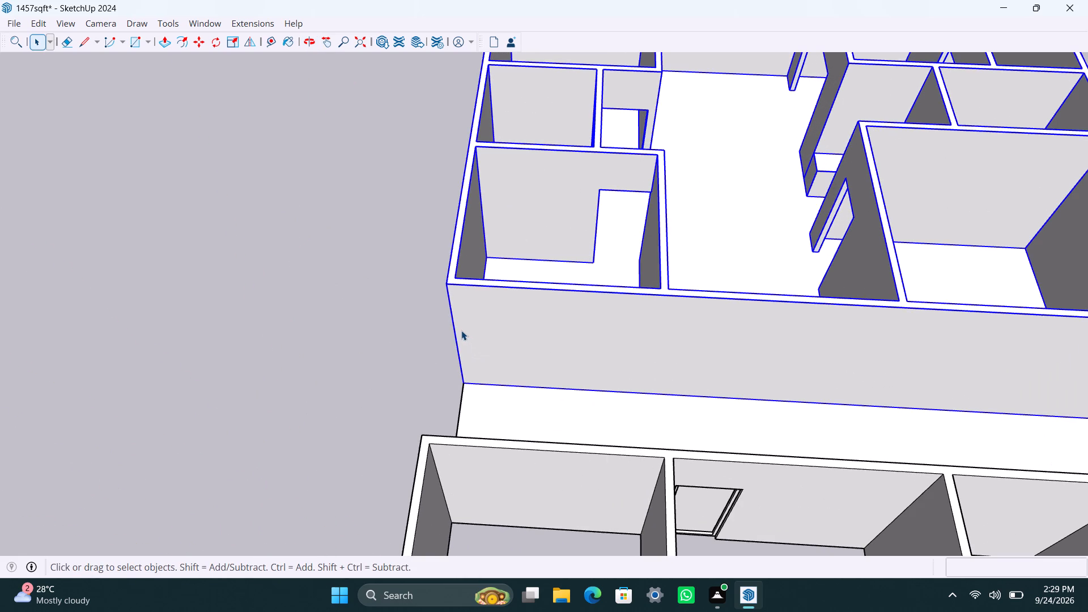
click(461, 330)
double_click(469, 328)
key(t)
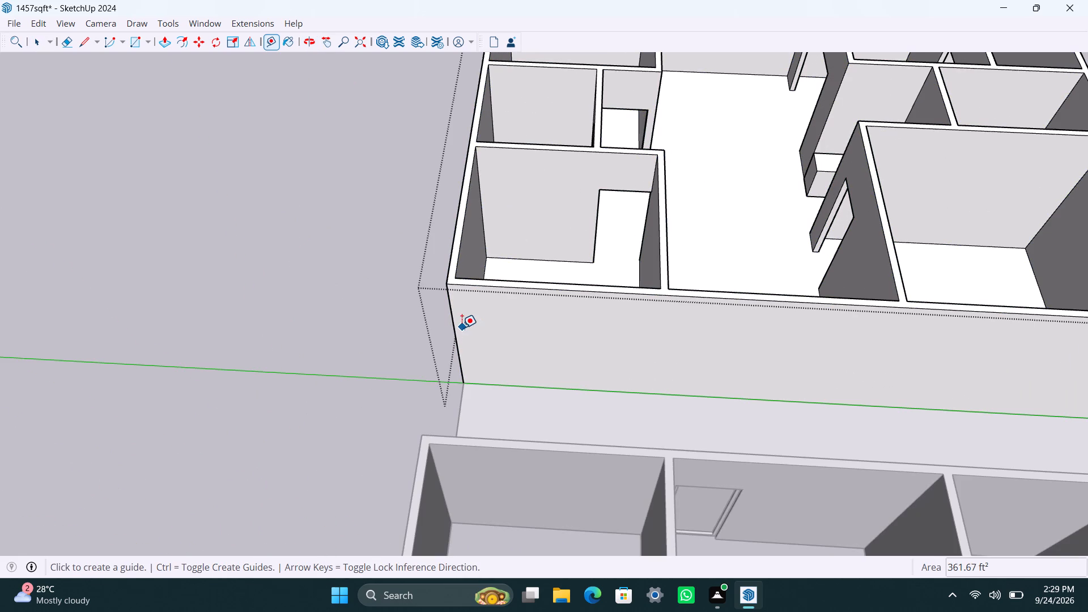
click(453, 317)
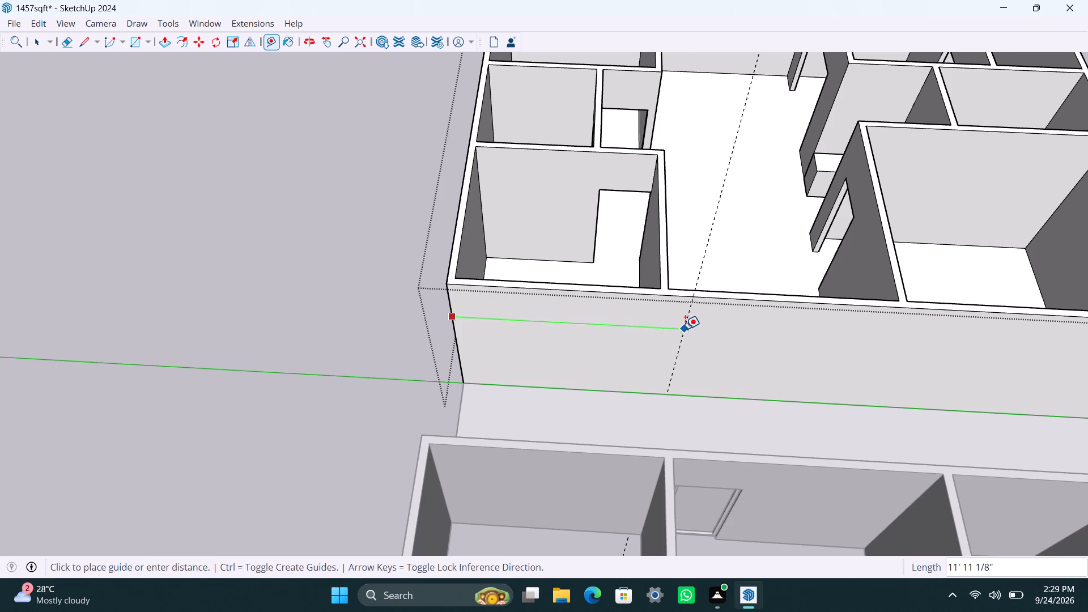
click(685, 329)
click(685, 329)
text(3')
key(Return)
click(721, 298)
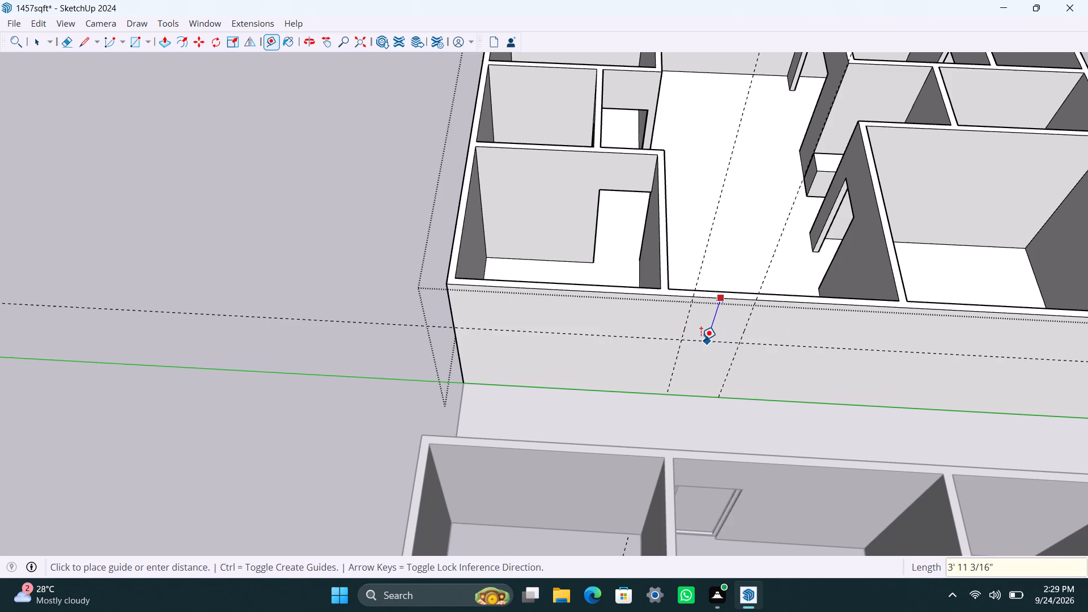
text(3')
key(Return)
key(space)
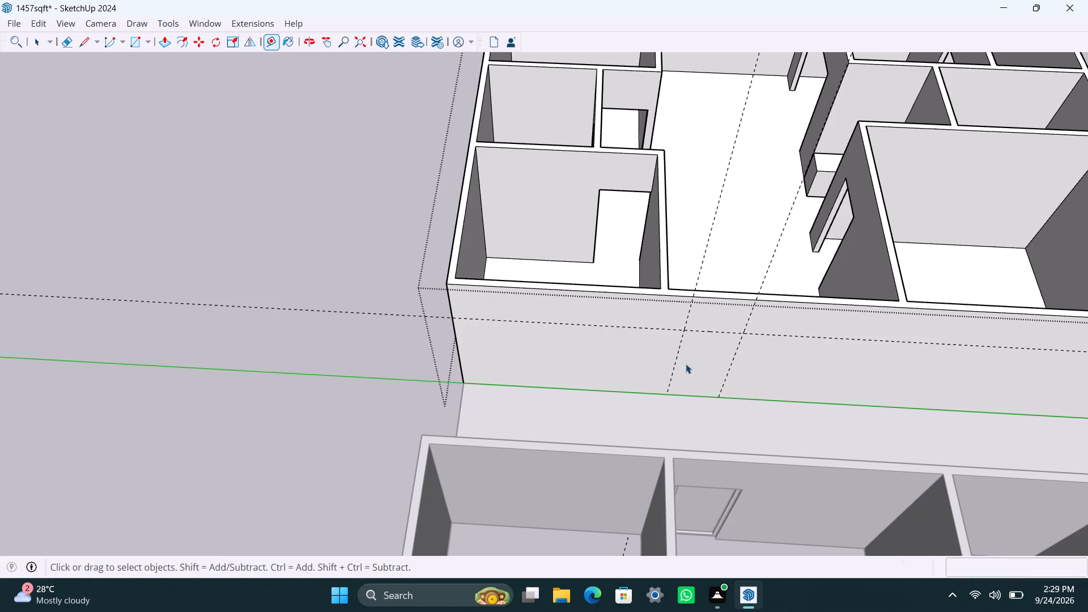
Draw the doorway rectangle between the guides down to the wall's base, push it 4 1/2" through the wall, and save.
scroll(686, 364, up, 2)
middle_drag(685, 361, 674, 329)
scroll(672, 339, up, 2)
key(r)
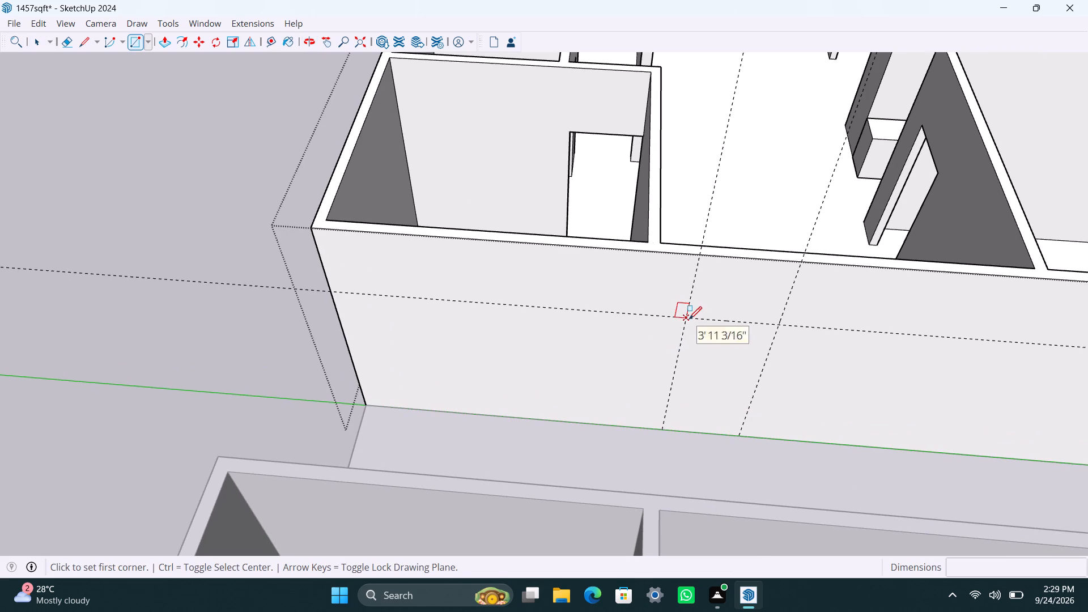
click(689, 319)
click(742, 434)
key(space)
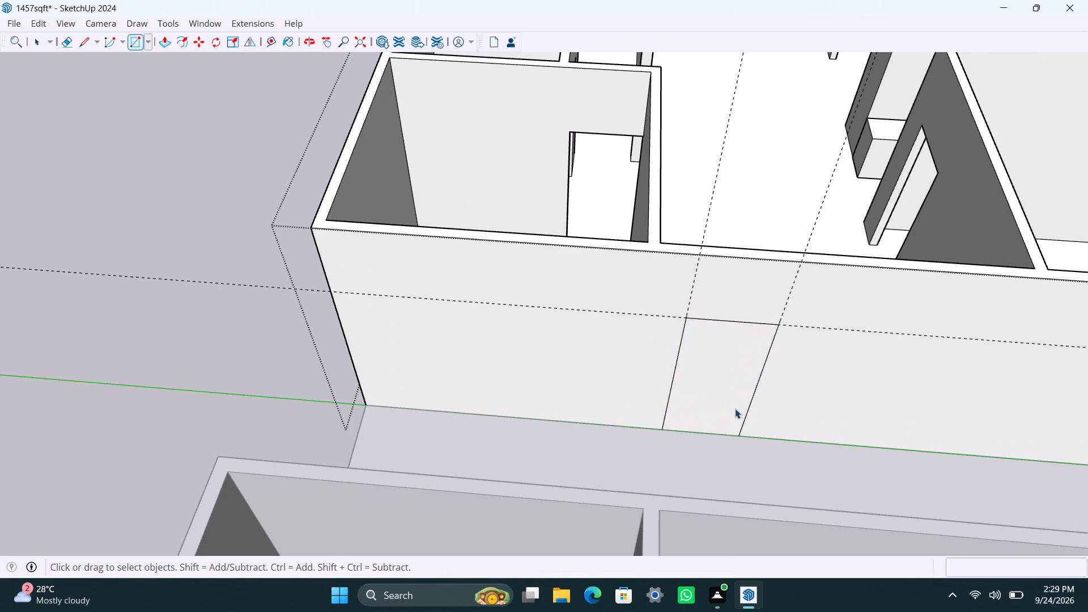
click(735, 409)
key(p)
drag(735, 407, 738, 379)
key(ctrl+s)
key(space)
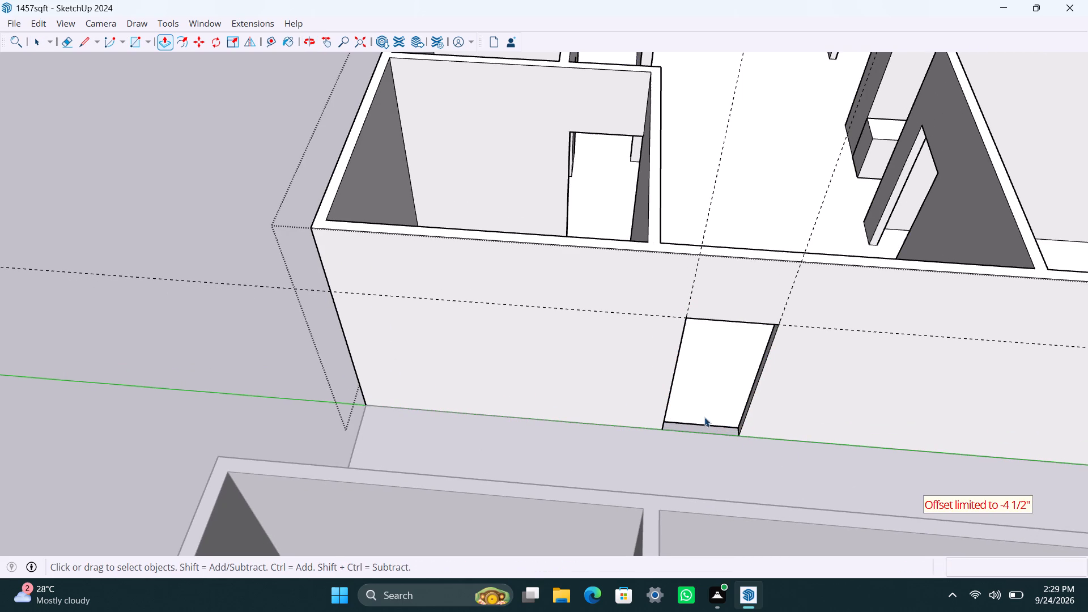
Delete the second unit's floor face and the leftover threshold face in the new doorway, close the group, and save.
click(703, 423)
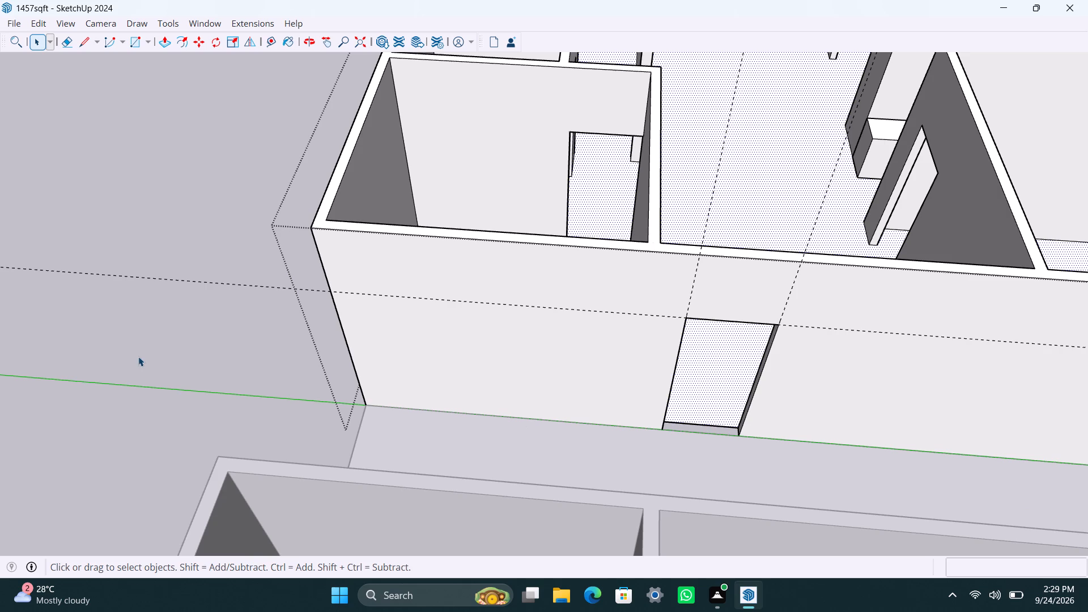
key(Delete)
click(709, 423)
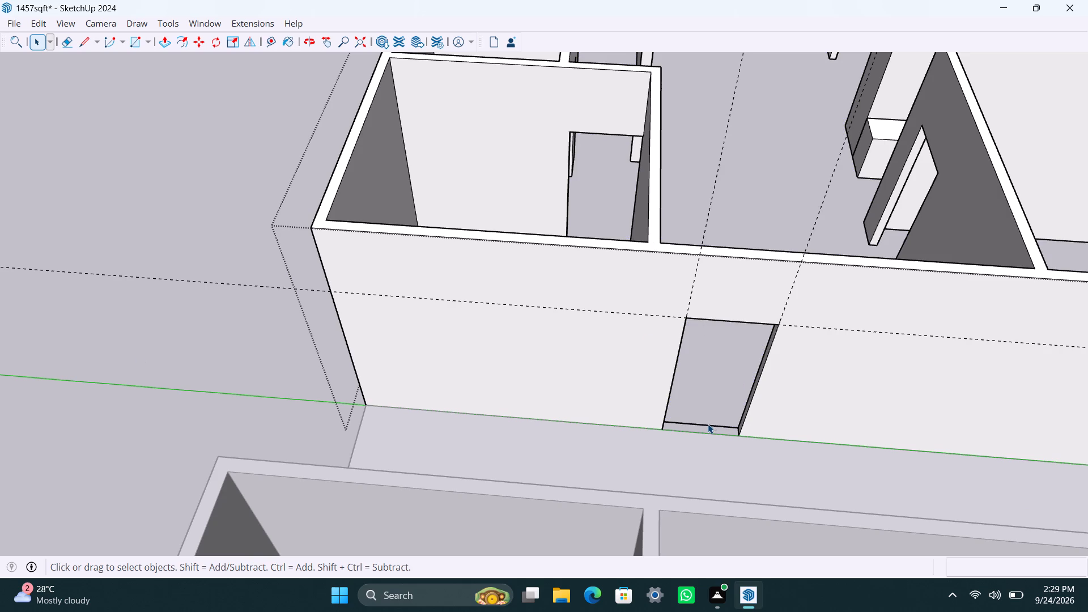
click(708, 424)
key(Insert)
key(Delete)
click(73, 263)
key(ctrl+s)
Examine the second unit's new doorway in relation to the first unit's door across the strip.
scroll(307, 313, down, 4)
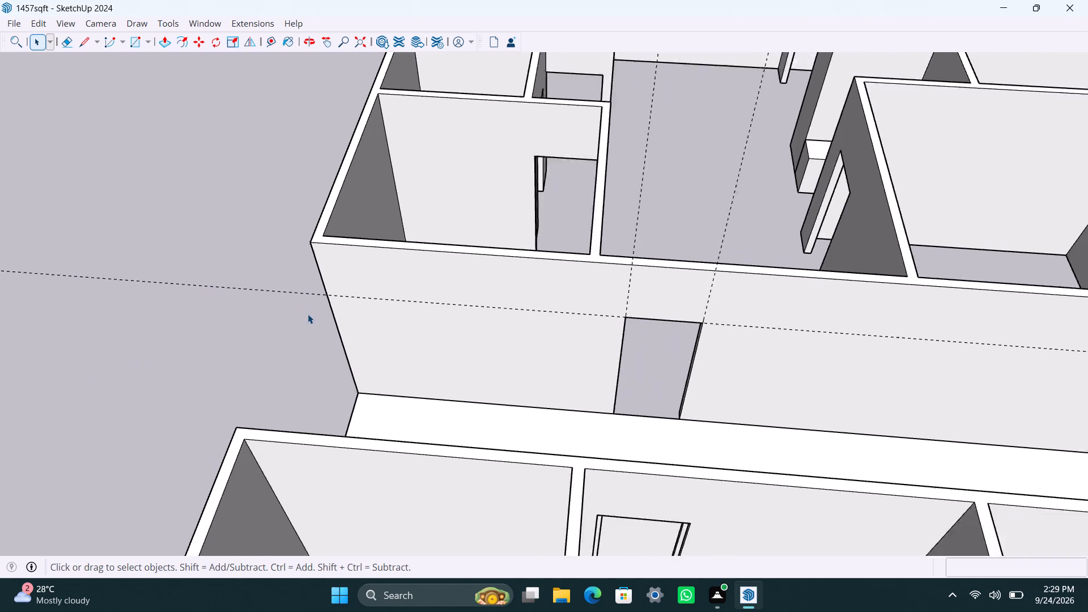
scroll(308, 314, down, 6)
click(897, 264)
click(1052, 224)
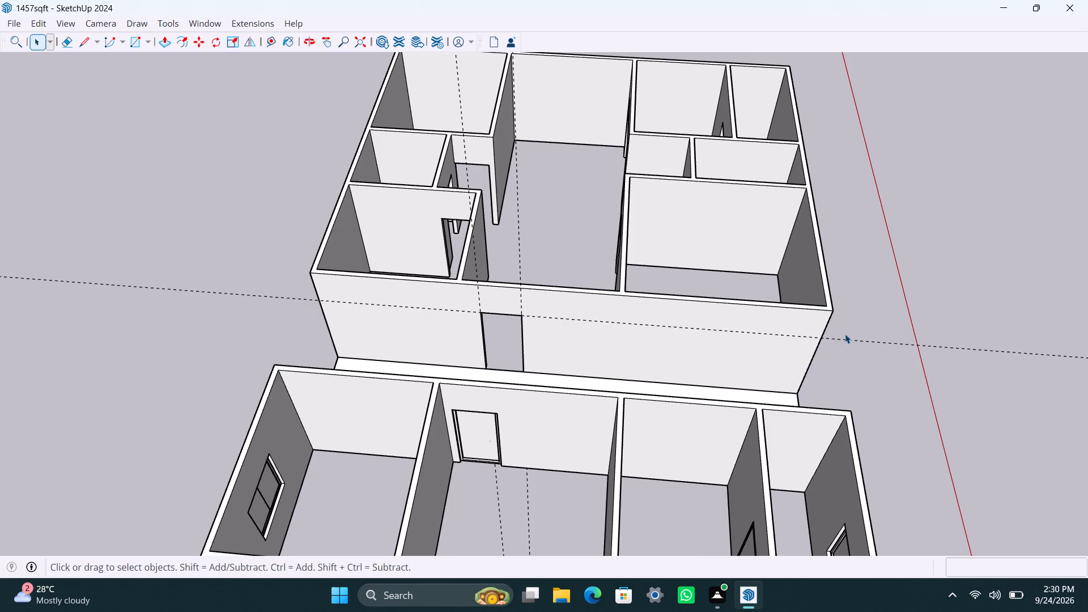
scroll(660, 326, down, 3)
middle_drag(538, 343, 607, 363)
click(938, 152)
scroll(675, 285, up, 1)
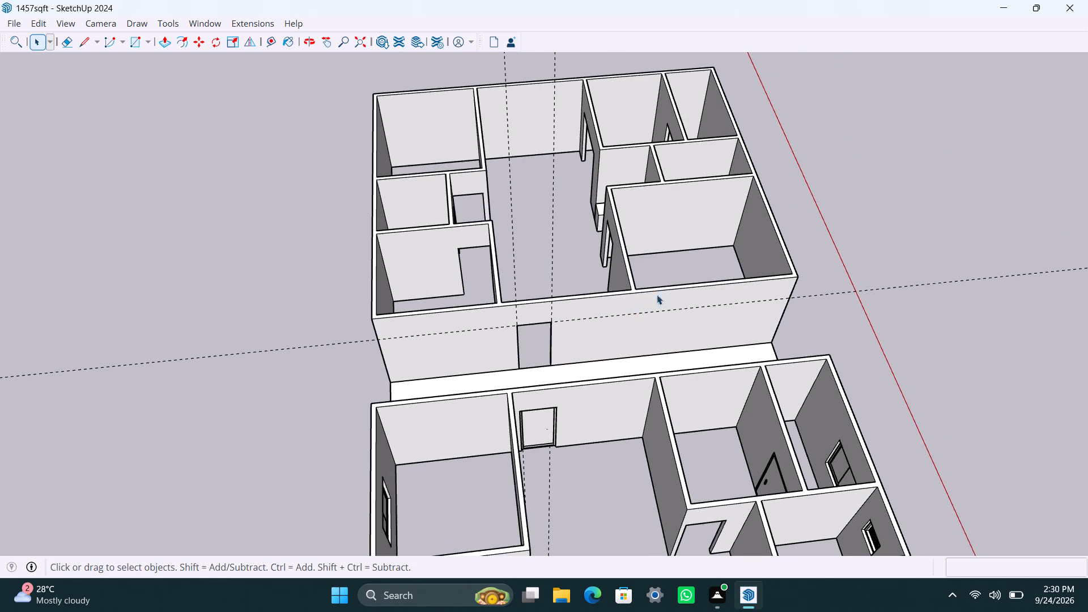
shift+middle_drag(624, 327, 611, 345)
scroll(514, 341, up, 3)
middle_drag(507, 351, 477, 327)
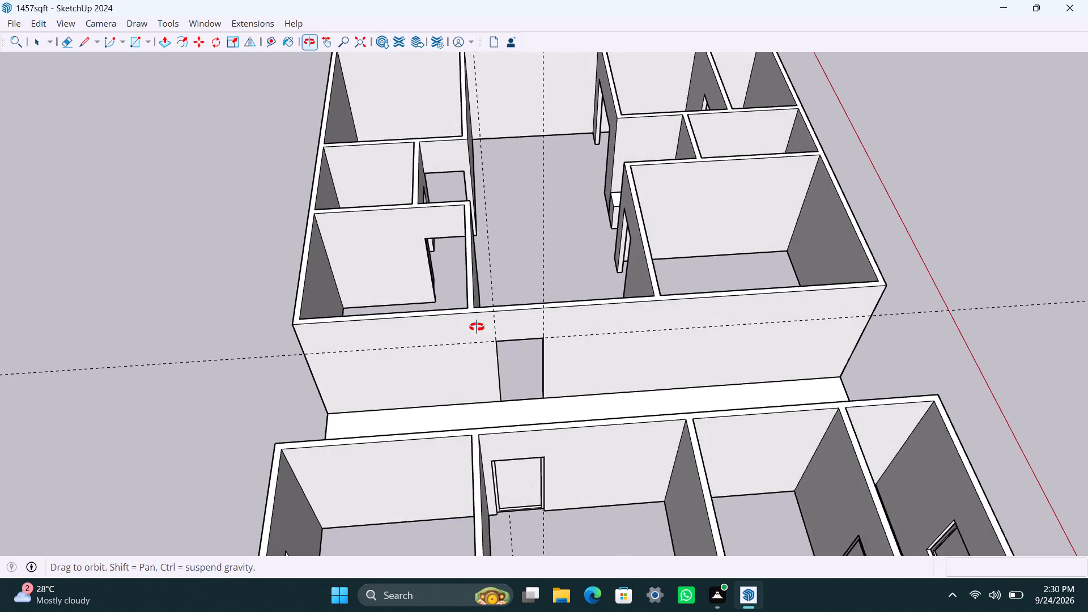
middle_drag(477, 327, 457, 316)
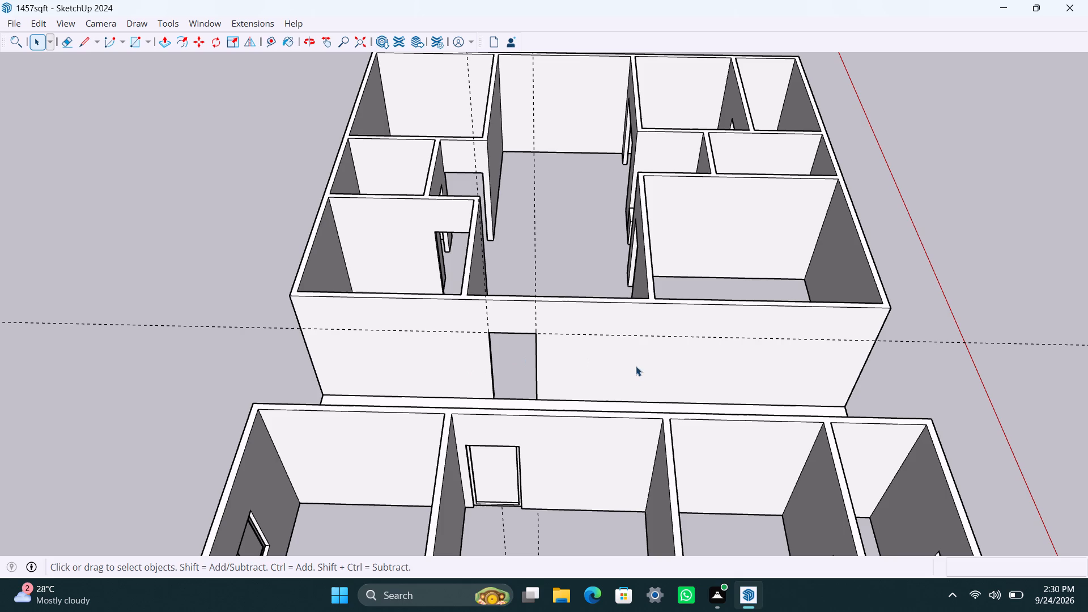
Open the second unit's group and place vertical guides on its end wall, about 11' 9" from the corner near the first unit and 4' back.
middle_drag(864, 360, 316, 426)
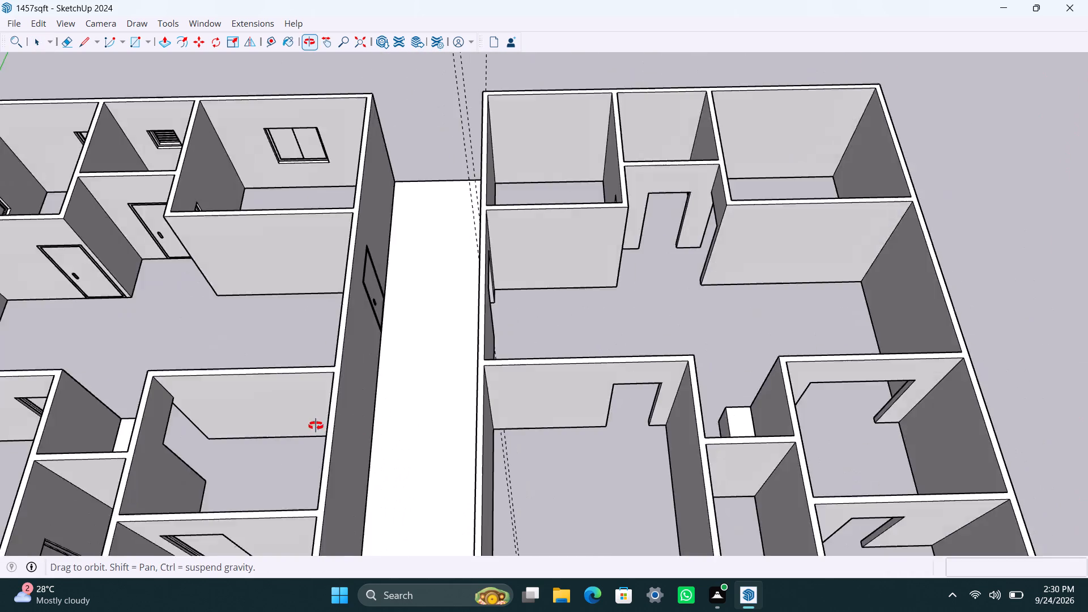
middle_drag(316, 426, 371, 278)
scroll(481, 363, down, 3)
middle_drag(516, 416, 529, 359)
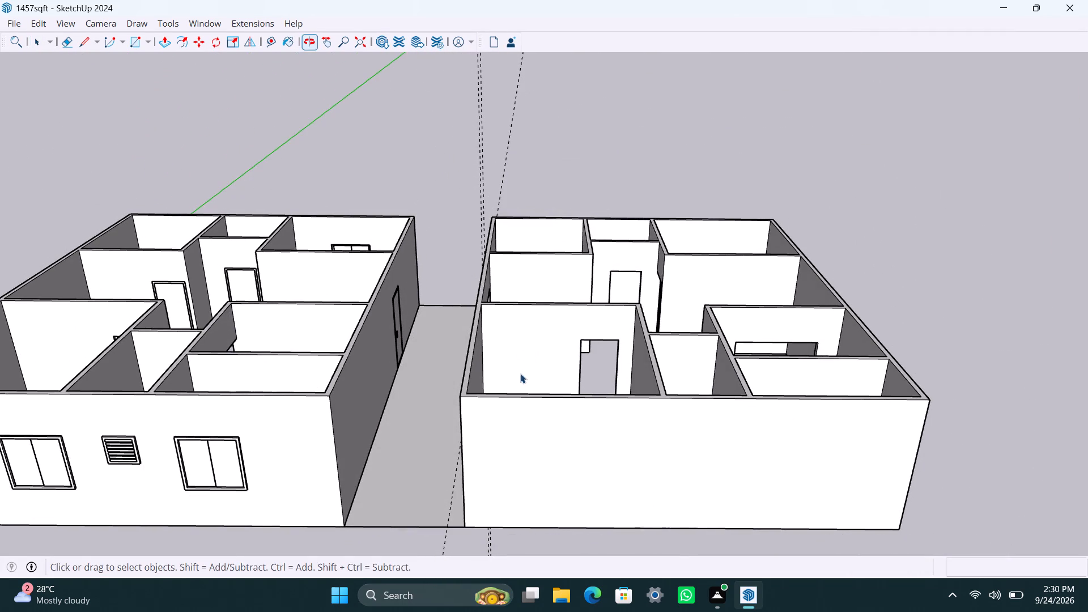
key(t)
key(space)
triple_click(486, 436)
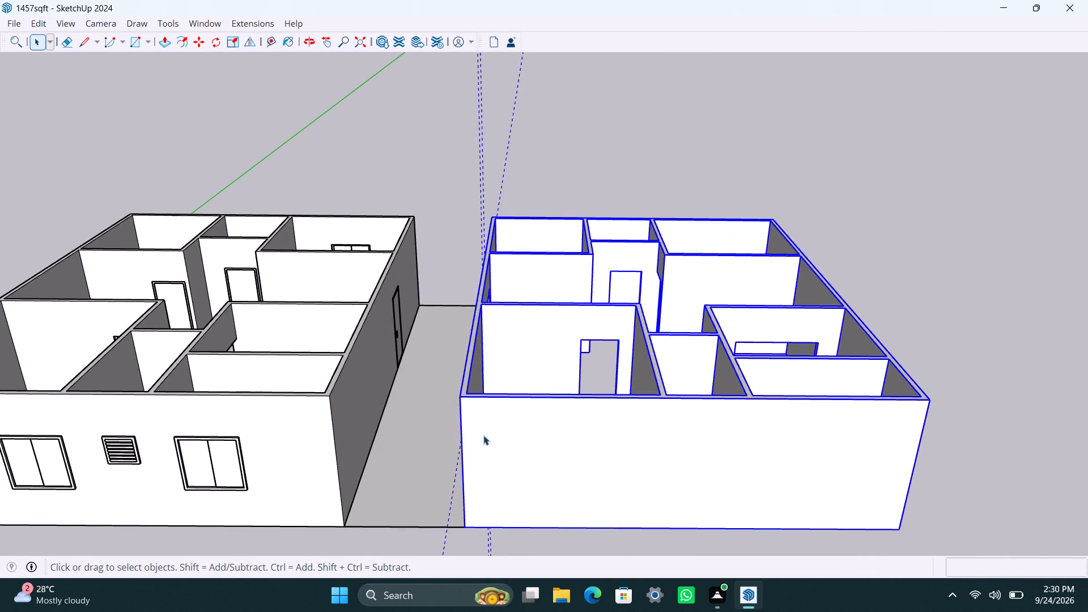
key(t)
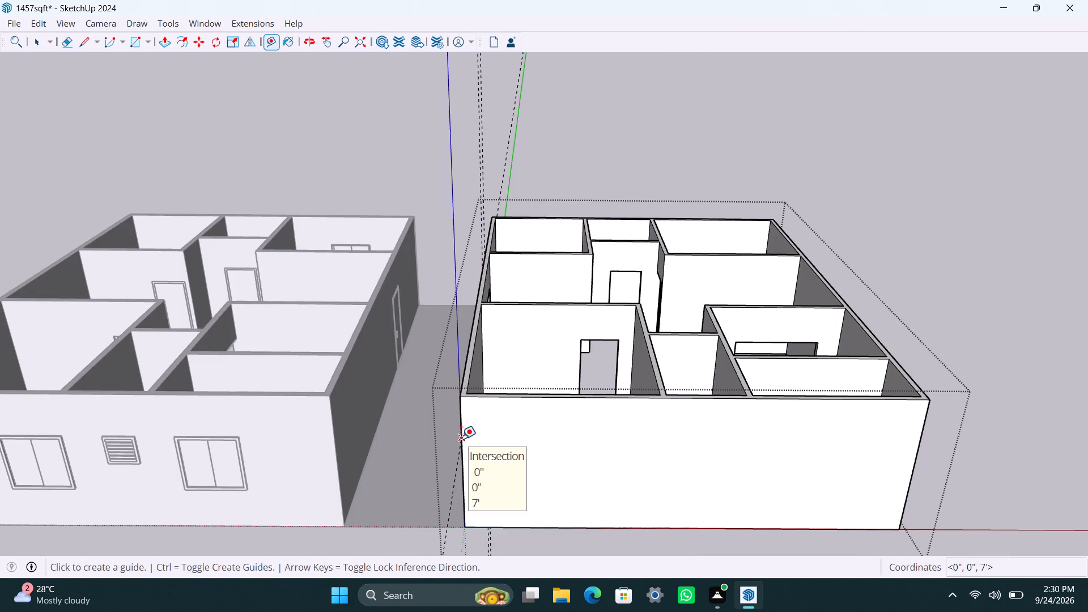
click(460, 428)
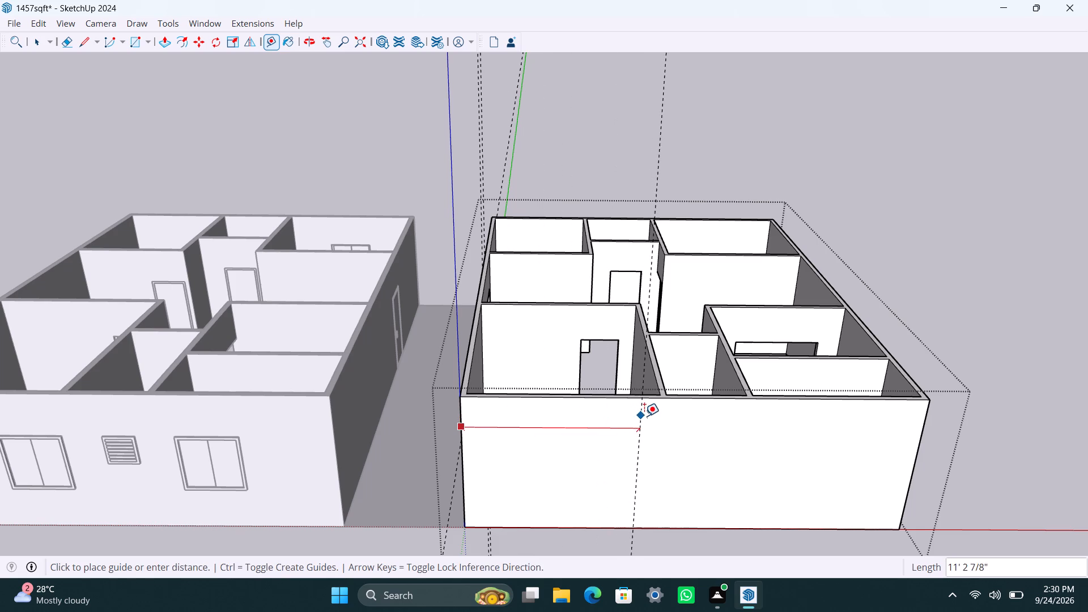
click(650, 414)
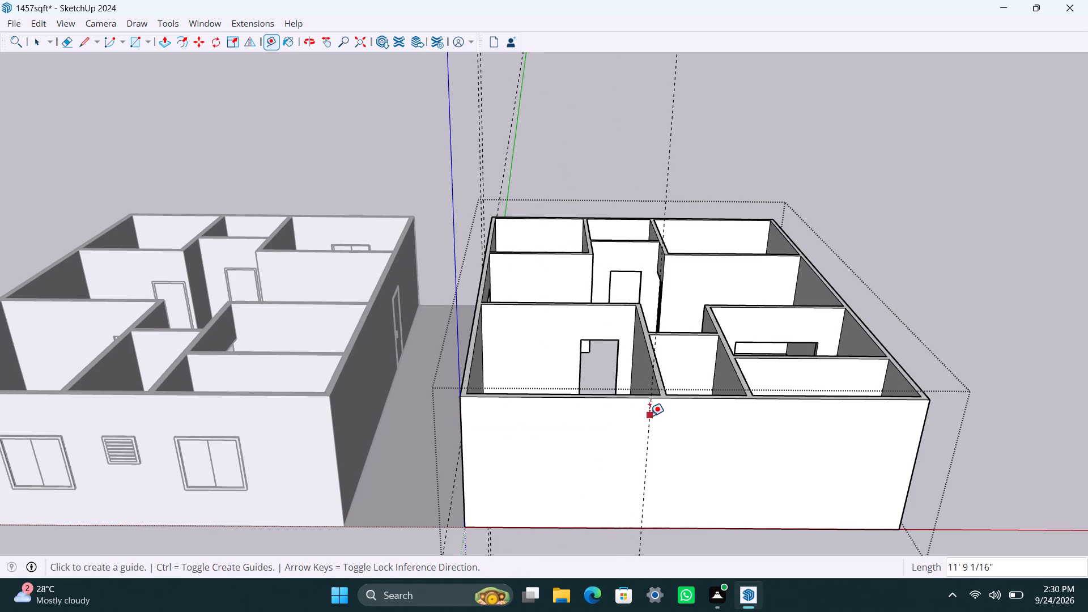
click(649, 416)
text(4')
key(Return)
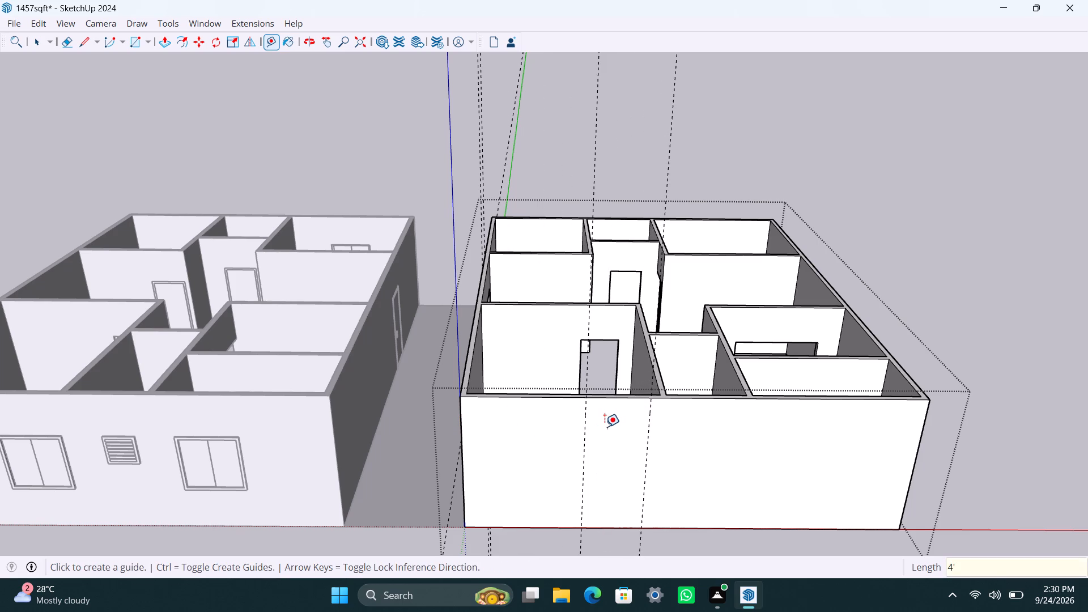
Add horizontal window guides on the same end wall, 3' below its top edge and 4' below that guide.
click(611, 399)
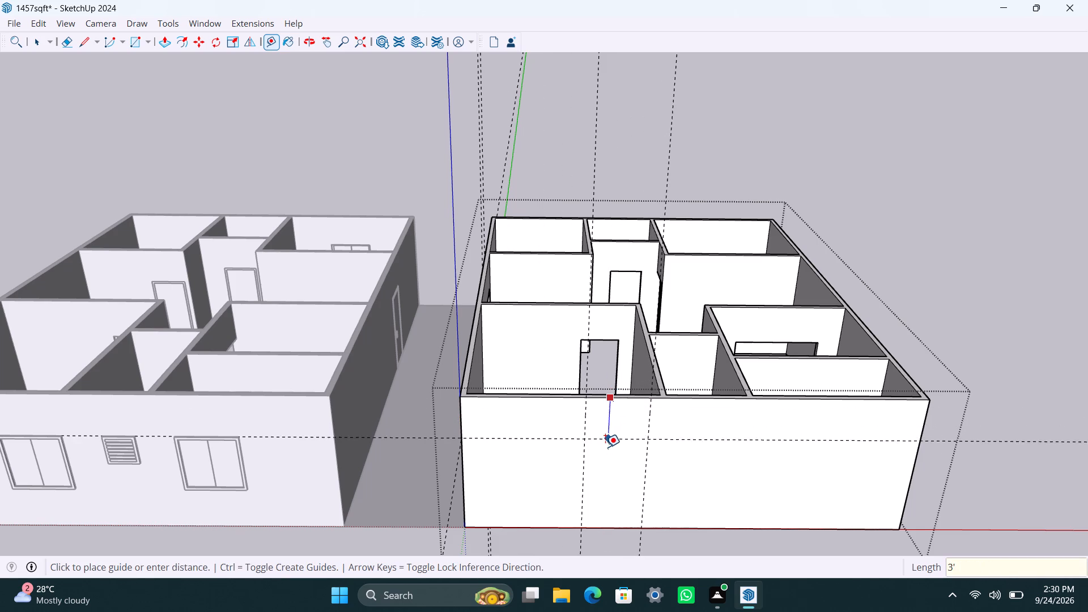
key(3)
key(apostrophe)
key(Return)
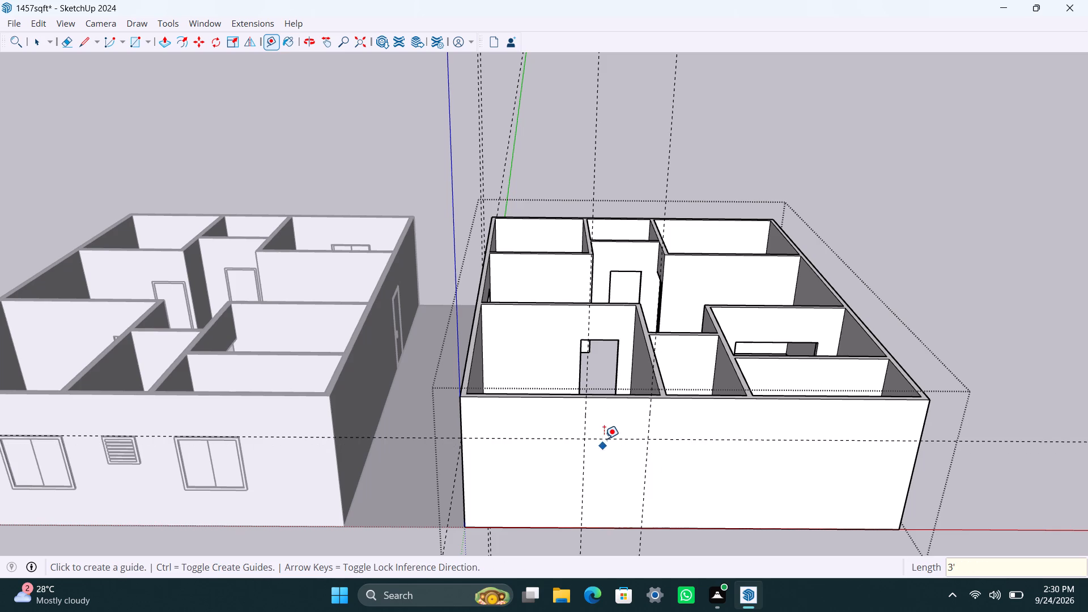
click(604, 439)
text(4')
key(Return)
key(space)
Draw the 4' by 4' window rectangle between the guides, push it 4 1/2" through the end wall, and save.
key(r)
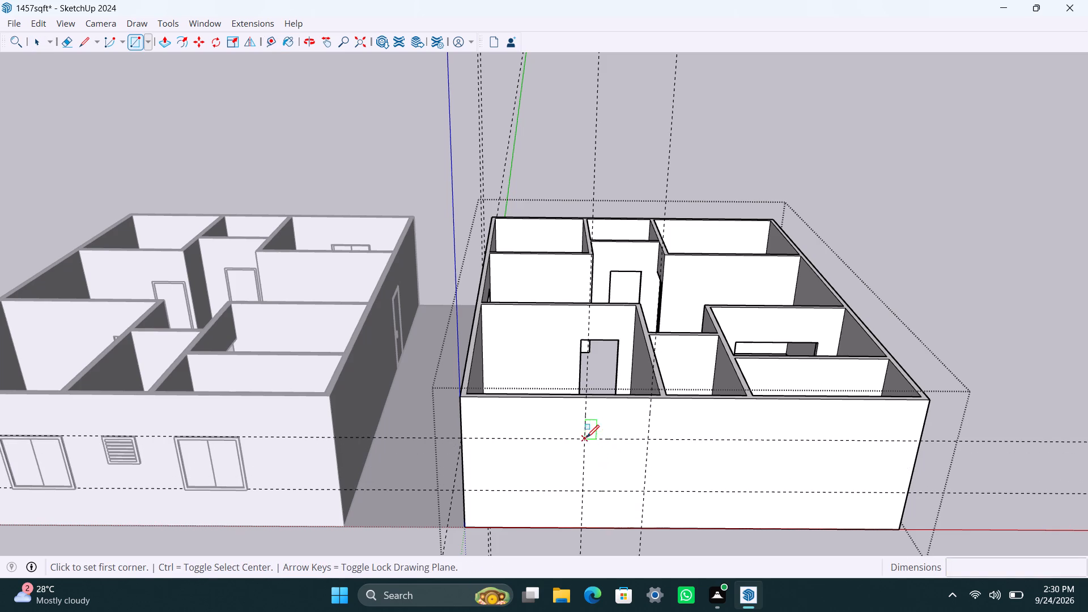
drag(584, 440, 589, 446)
click(644, 495)
key(space)
click(631, 477)
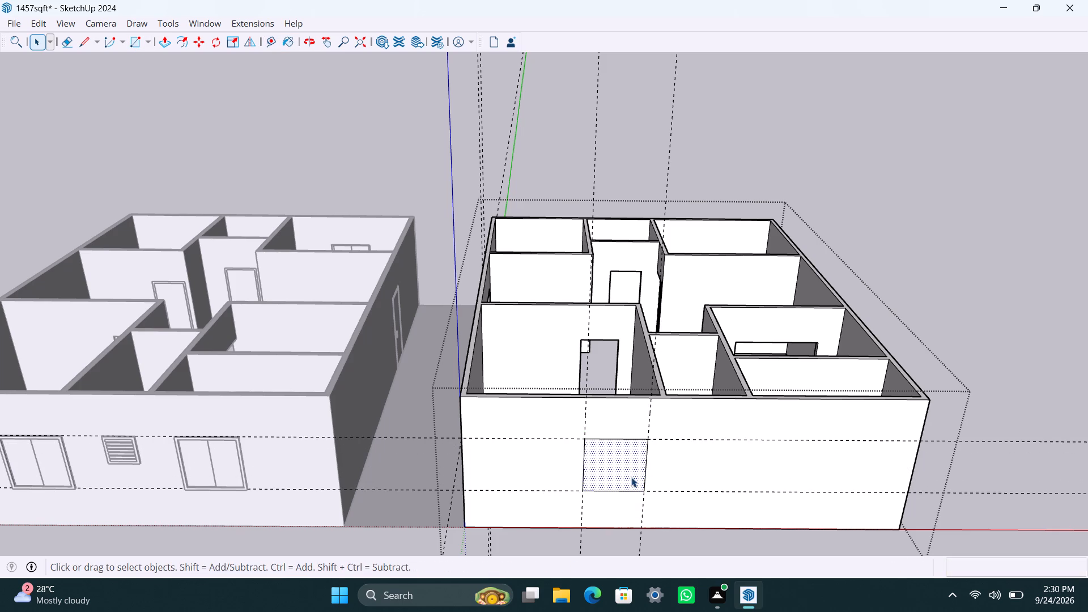
key(p)
drag(631, 477, 637, 465)
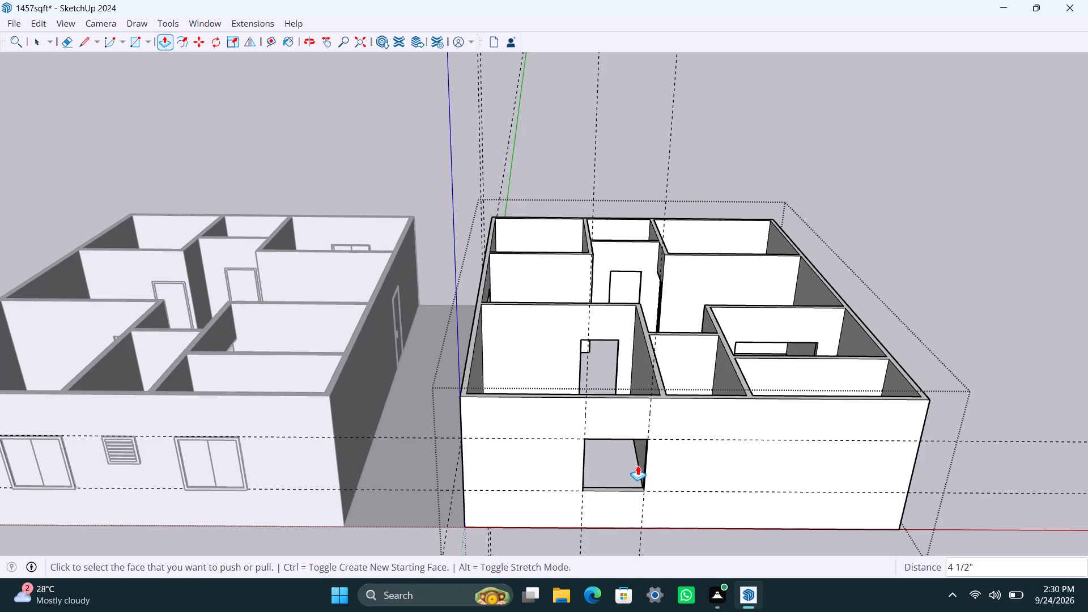
key(ctrl+s)
key(space)
Place guides for a 2' by 2' opening about 2' 4" beyond the window, with its head on the window's head guide.
scroll(617, 458, down, 3)
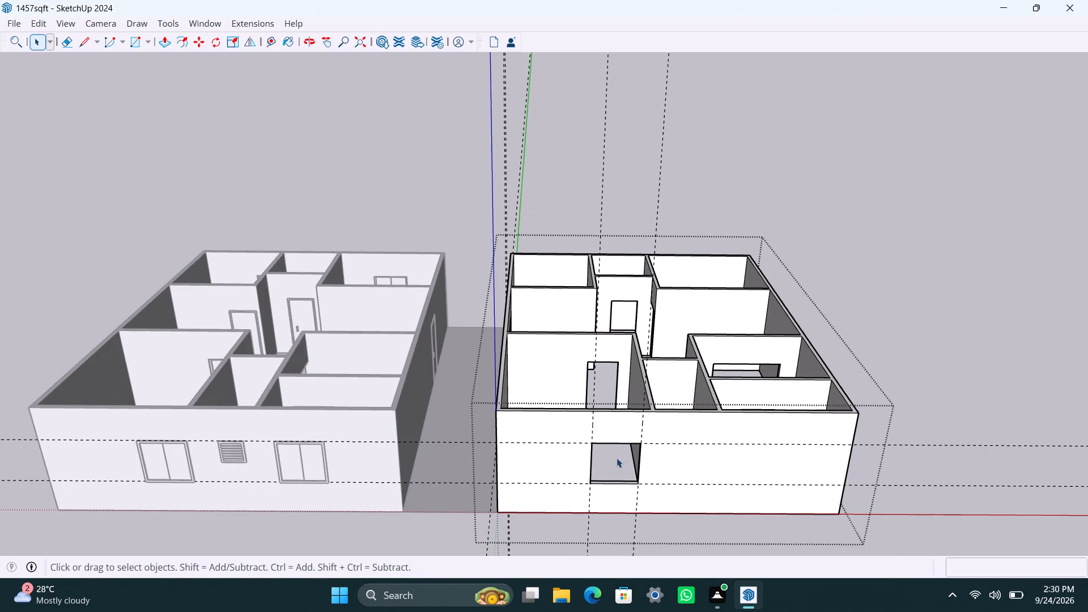
shift+middle_drag(642, 469, 554, 452)
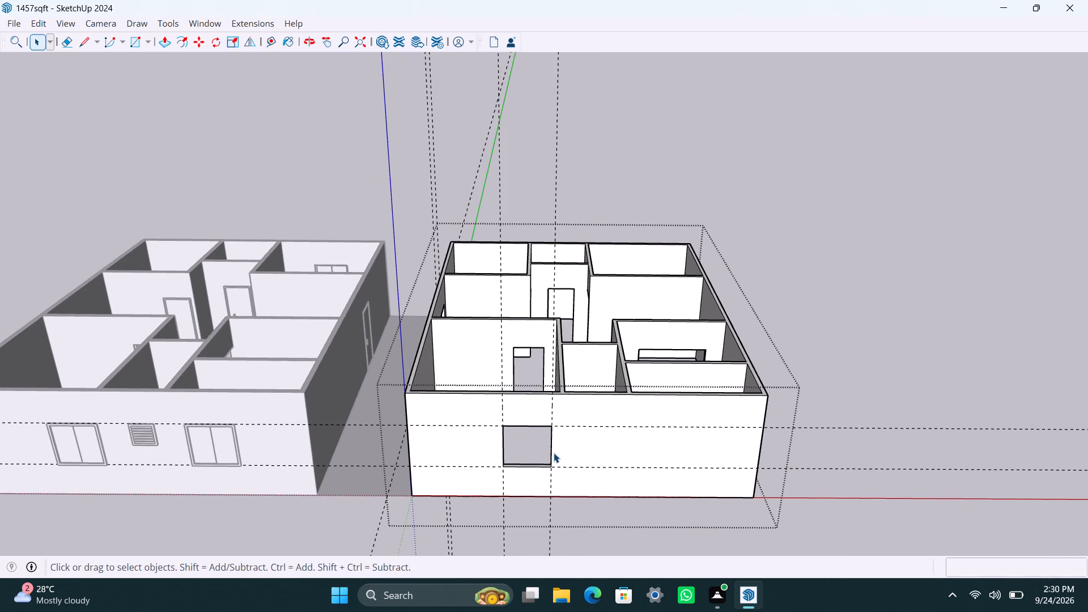
key(t)
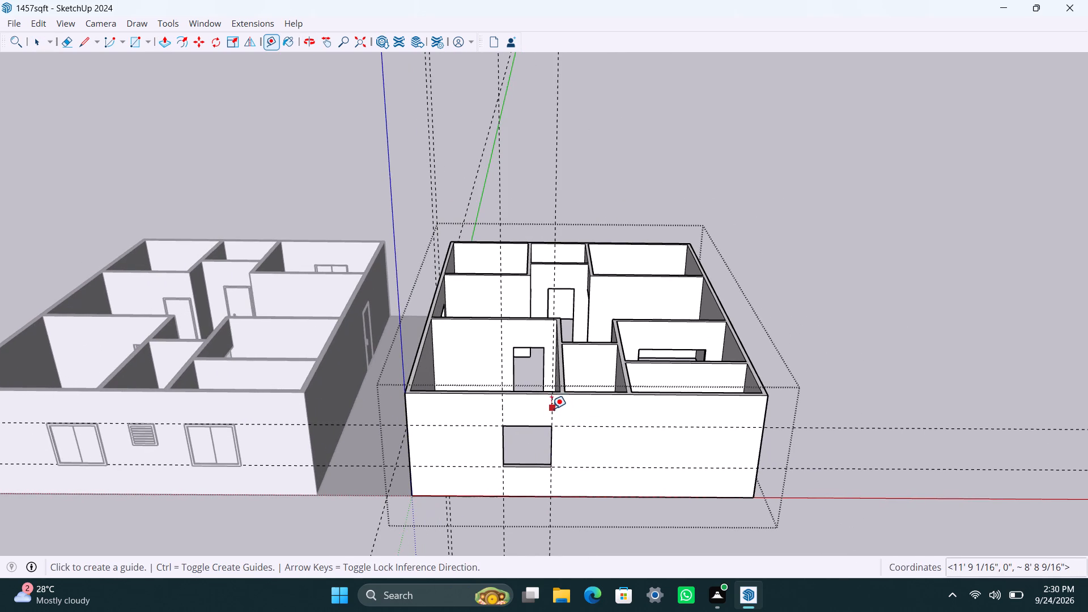
click(551, 409)
click(581, 408)
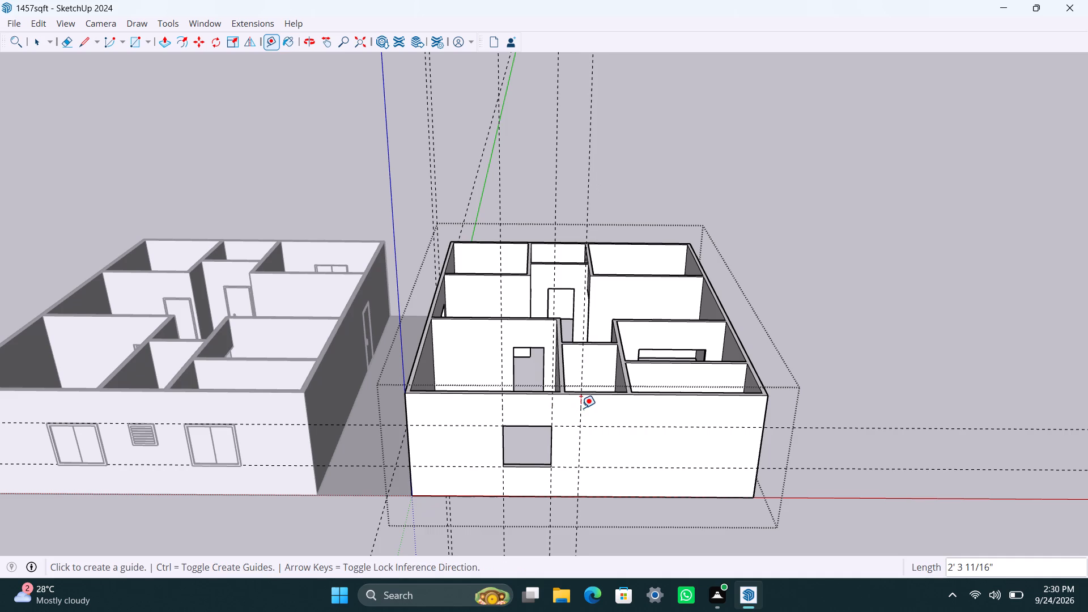
click(581, 406)
text(2')
key(Return)
click(590, 425)
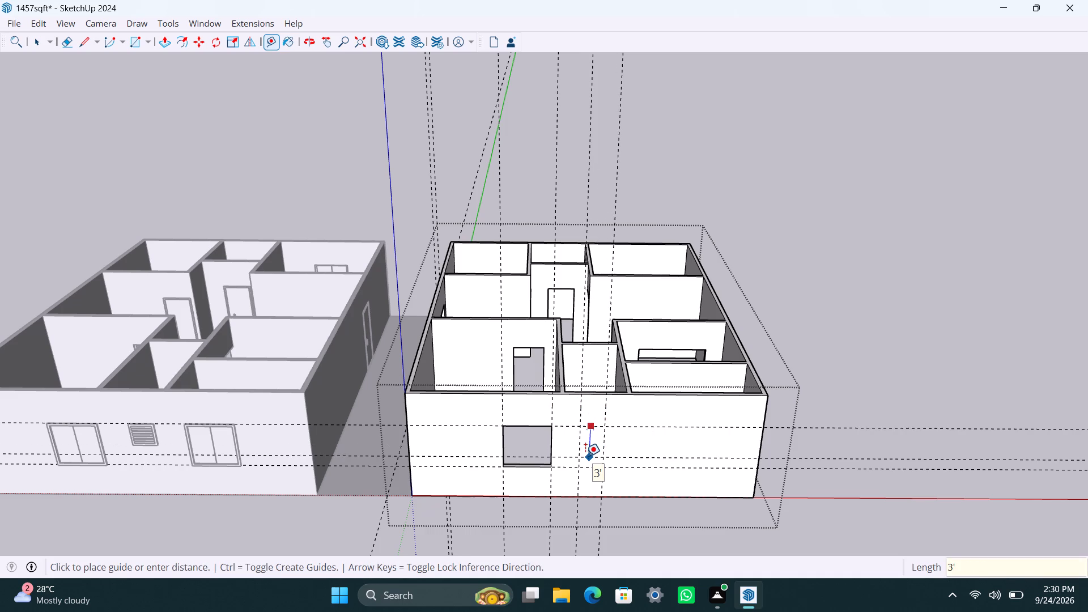
key(2)
key(apostrophe)
key(Return)
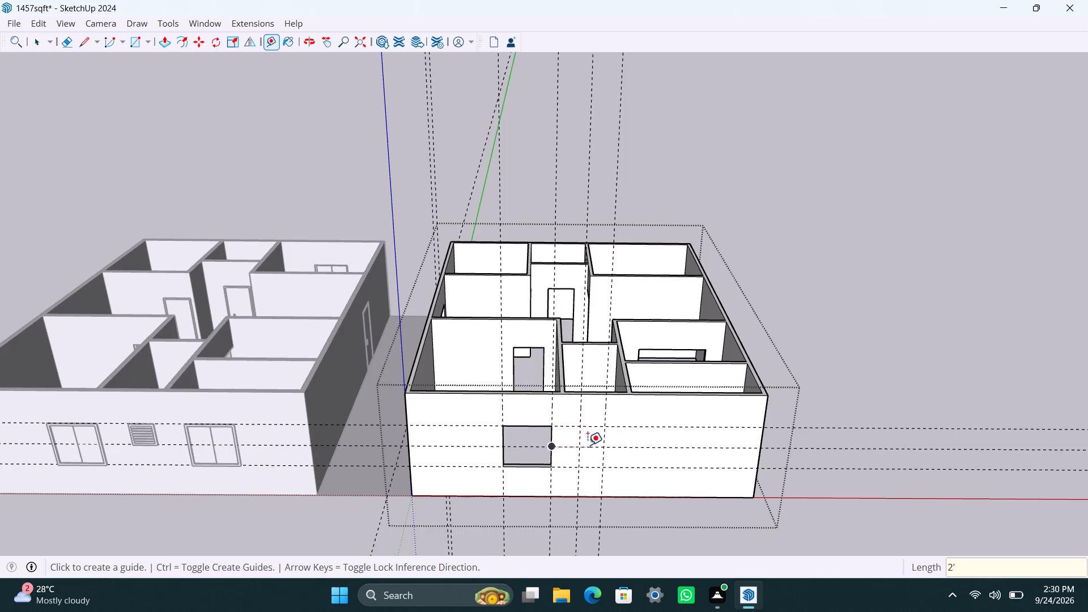
Draw the 2' by 2' opening between the guides on the end wall, push it 4 1/2" through, and save.
key(space)
scroll(588, 438, up, 6)
key(r)
click(573, 415)
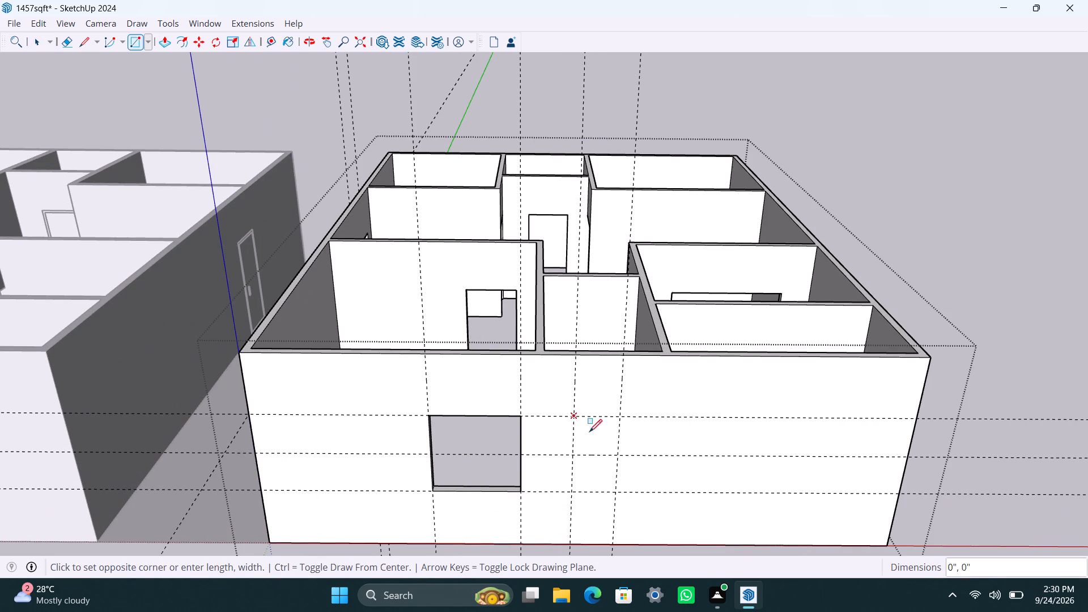
click(619, 453)
key(space)
click(605, 443)
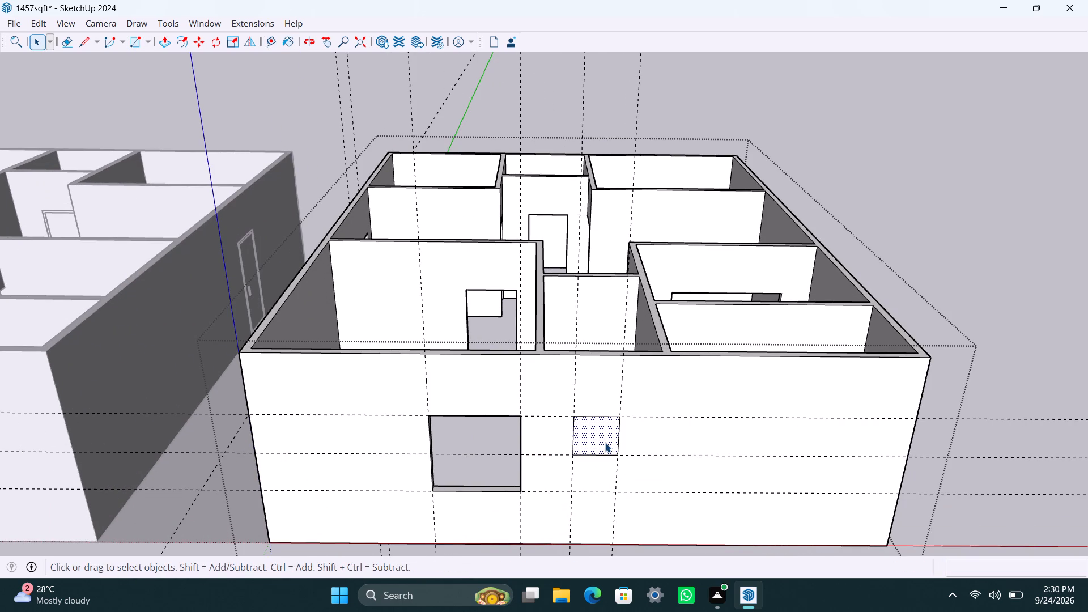
key(p)
drag(605, 443, 613, 439)
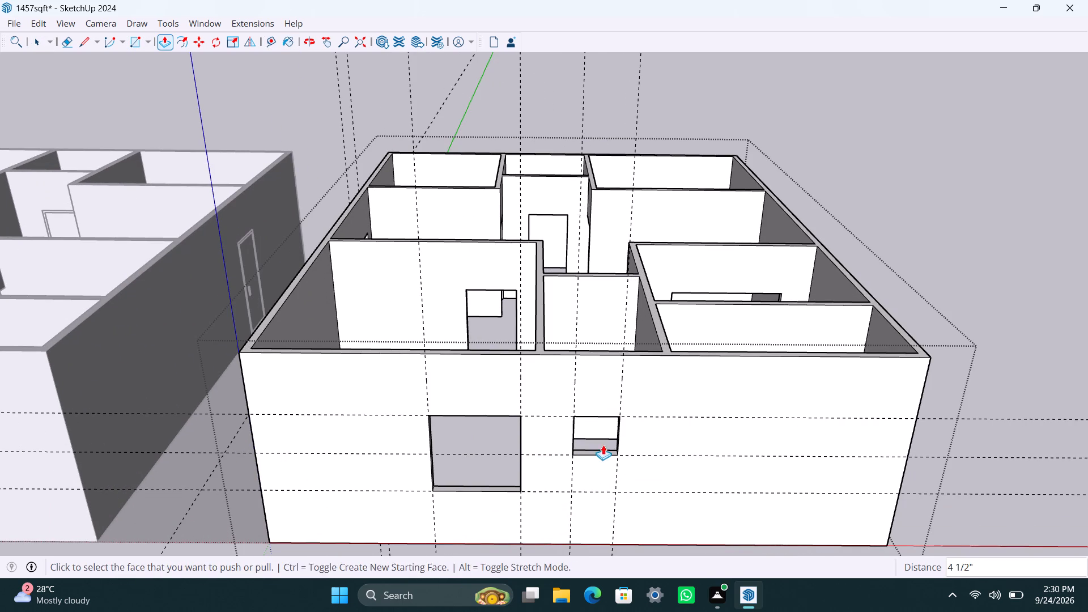
key(space)
key(ctrl+s)
Place vertical guides on the same end wall, about 4' 5" beyond the small opening and another 4' further along.
scroll(577, 454, down, 3)
shift+middle_drag(572, 466, 567, 465)
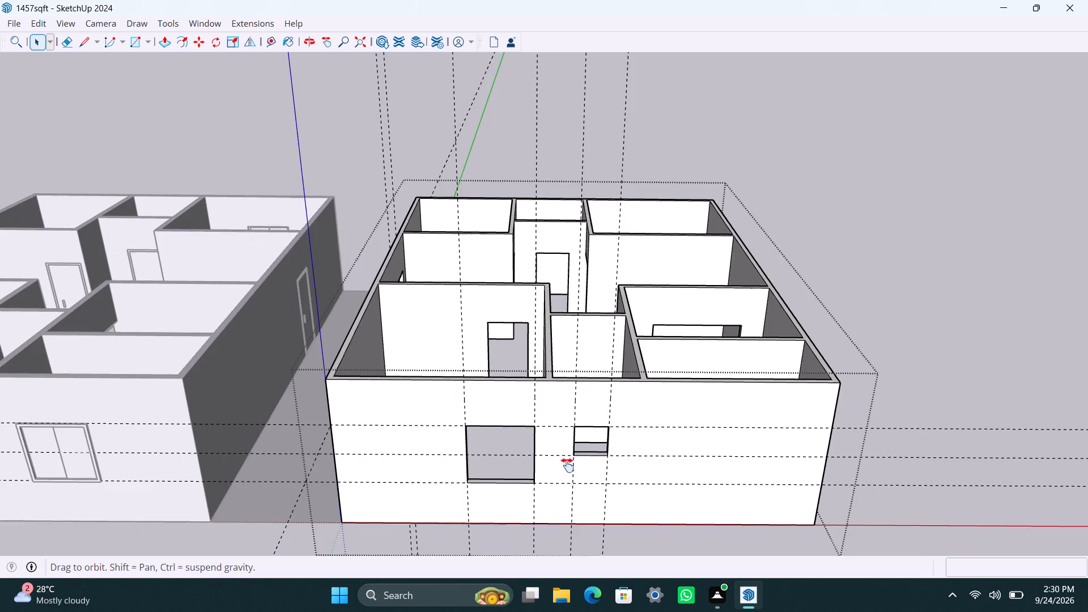
shift+middle_drag(567, 465, 510, 459)
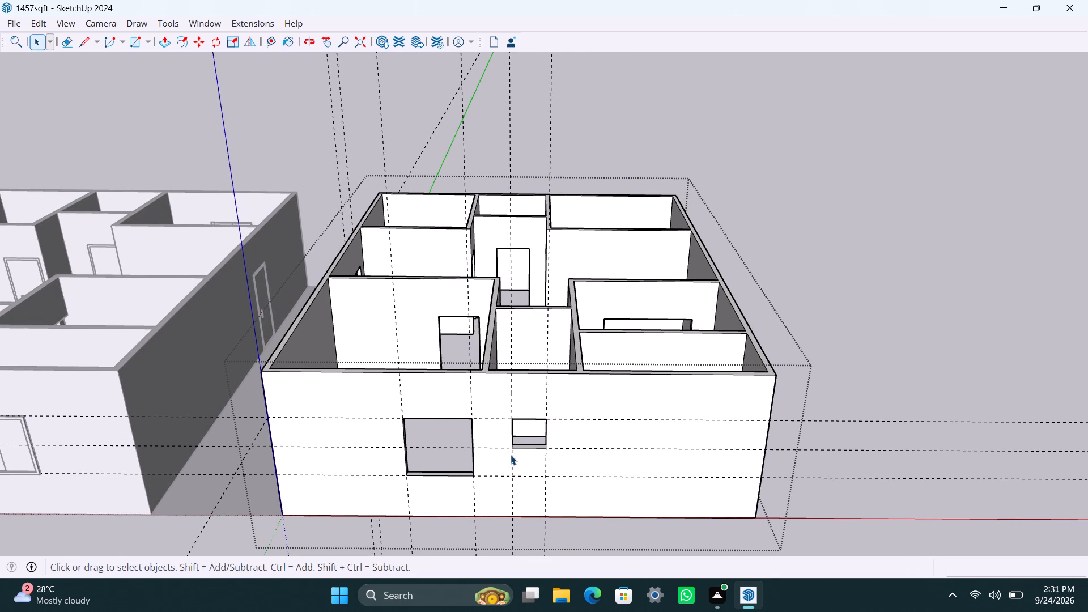
key(t)
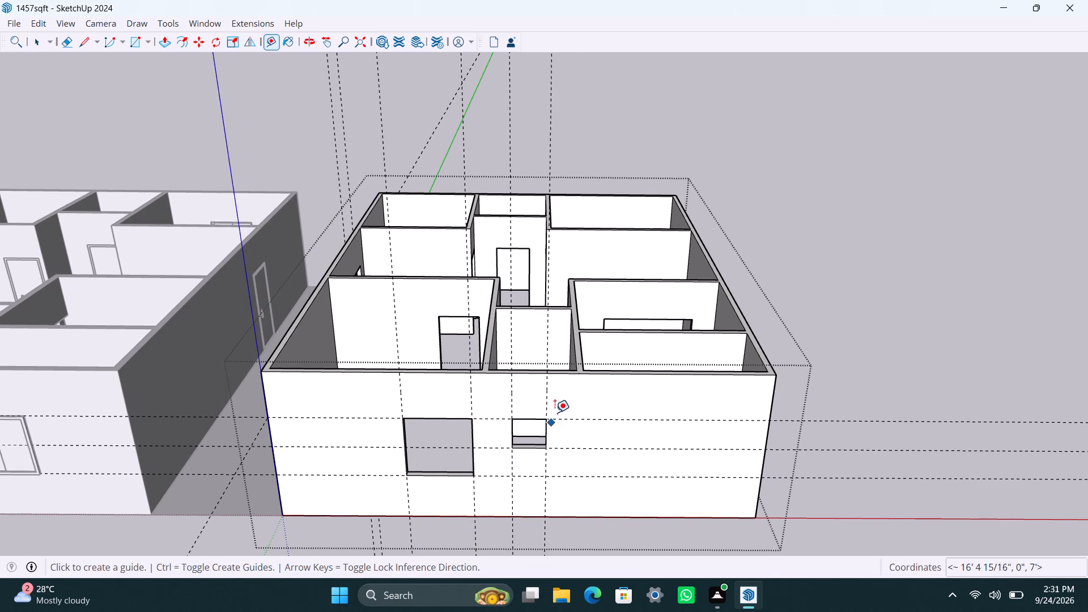
click(549, 399)
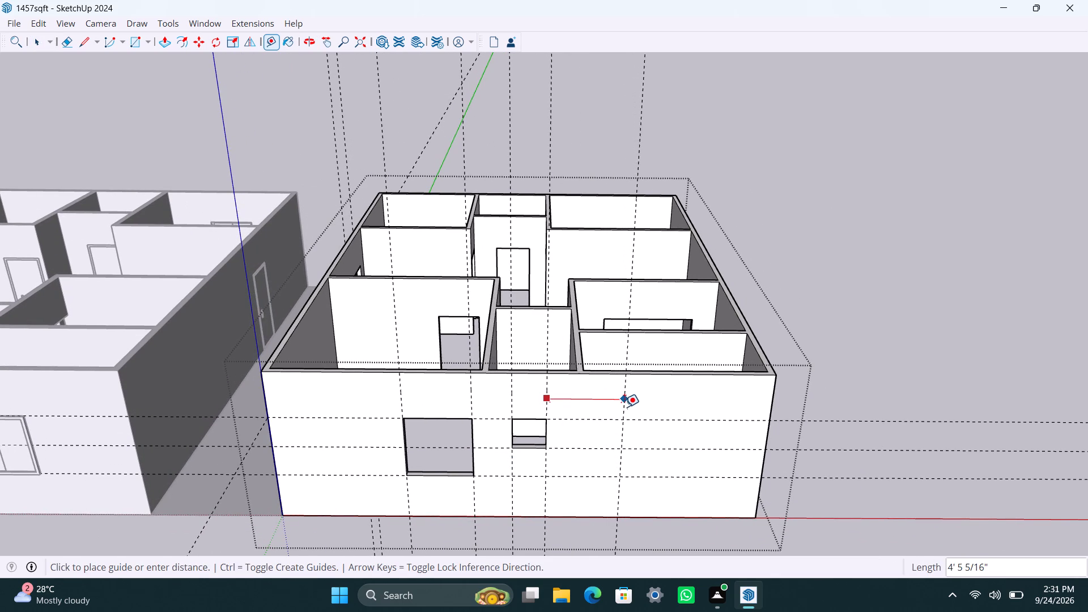
click(625, 407)
click(624, 403)
text(4')
key(Return)
Draw a 4' by 4' window rectangle between the new guides, push it 4 1/2" through the end wall, and save.
key(r)
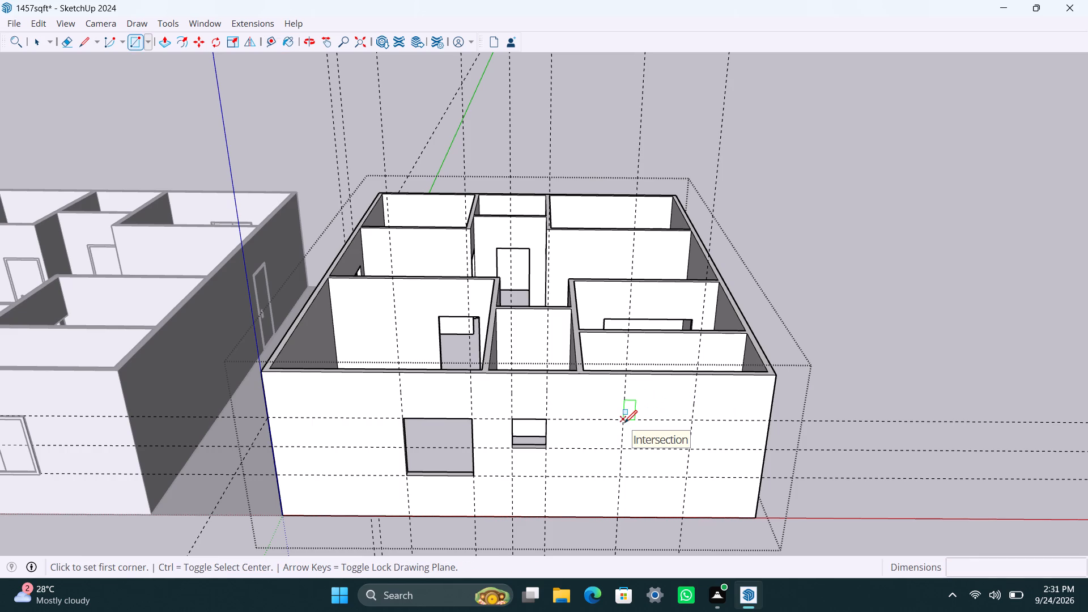
click(624, 423)
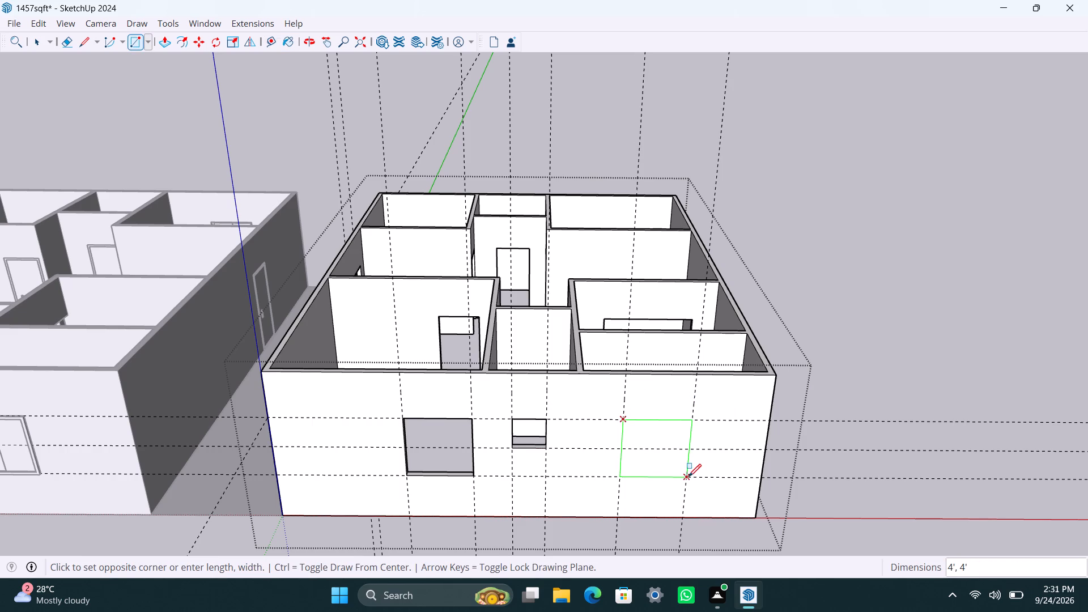
click(688, 477)
key(space)
click(671, 464)
key(p)
drag(671, 464, 670, 449)
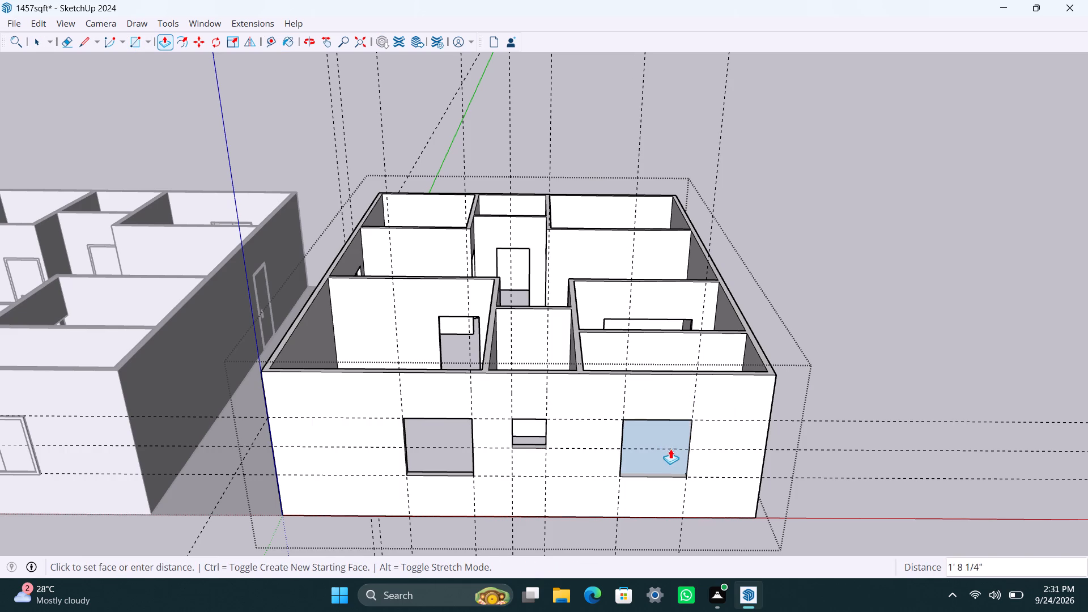
drag(670, 449, 681, 438)
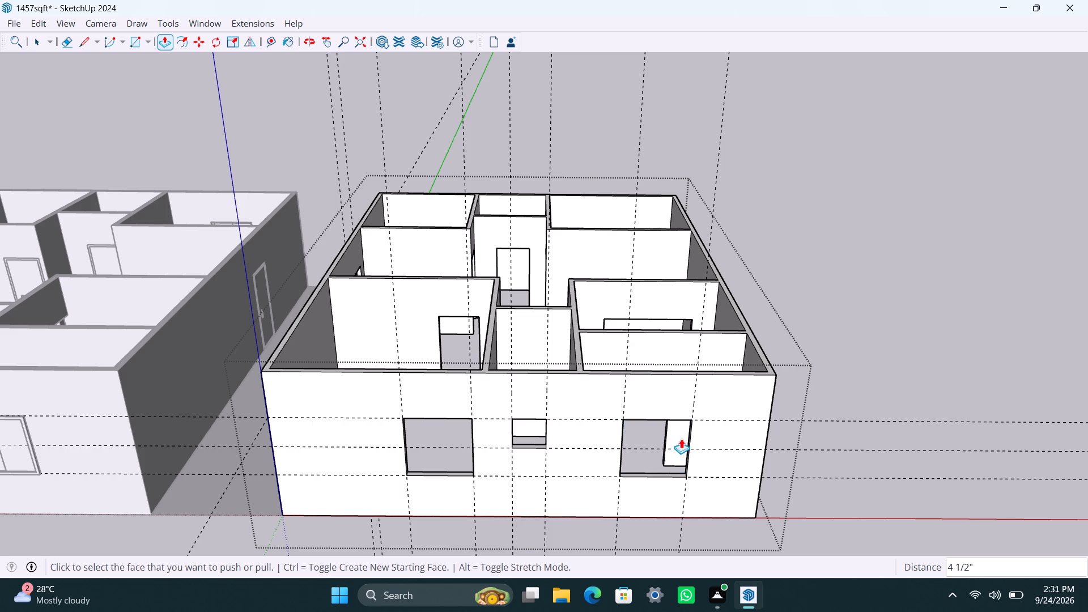
key(ctrl+s)
key(space)
Place two vertical guides 5' apart near the middle of the long outer wall facing away from the first unit.
scroll(741, 427, down, 4)
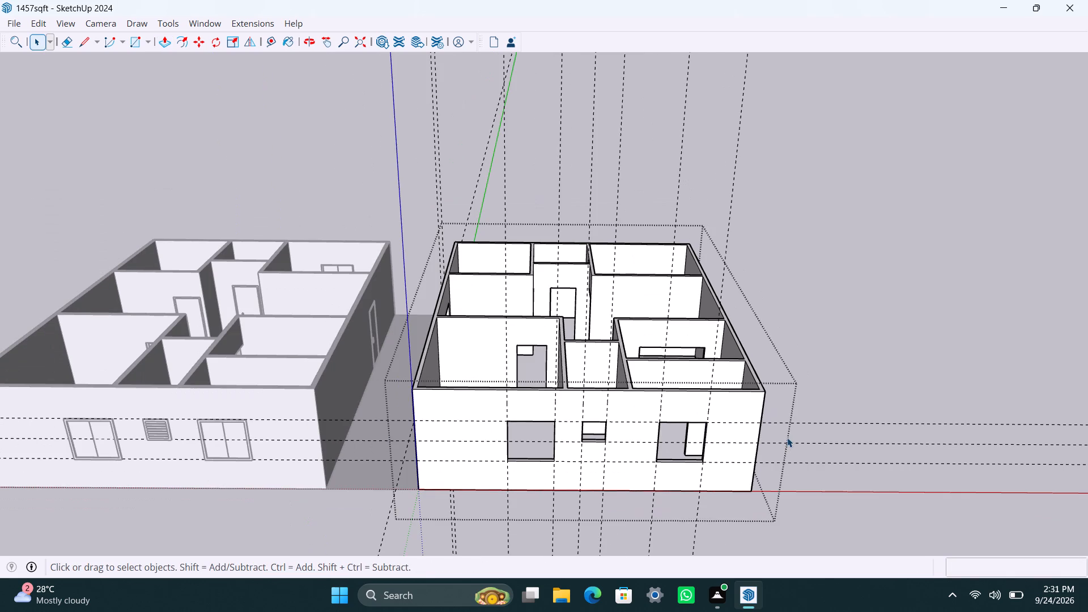
scroll(806, 426, down, 4)
middle_drag(802, 416, 406, 414)
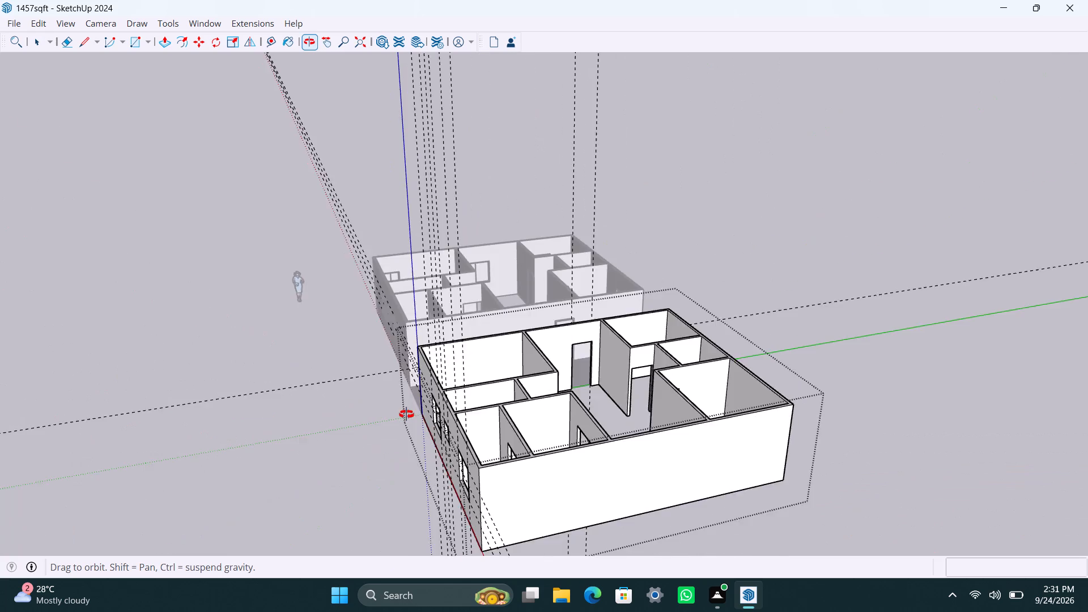
middle_drag(406, 414, 306, 415)
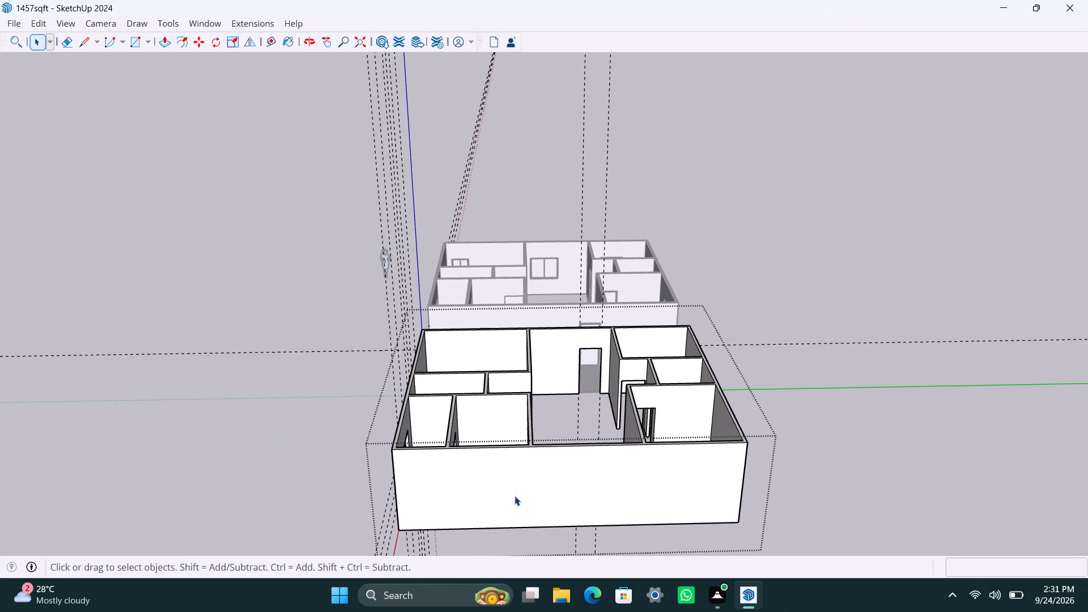
scroll(515, 496, up, 1)
shift+middle_drag(518, 495, 541, 405)
key(t)
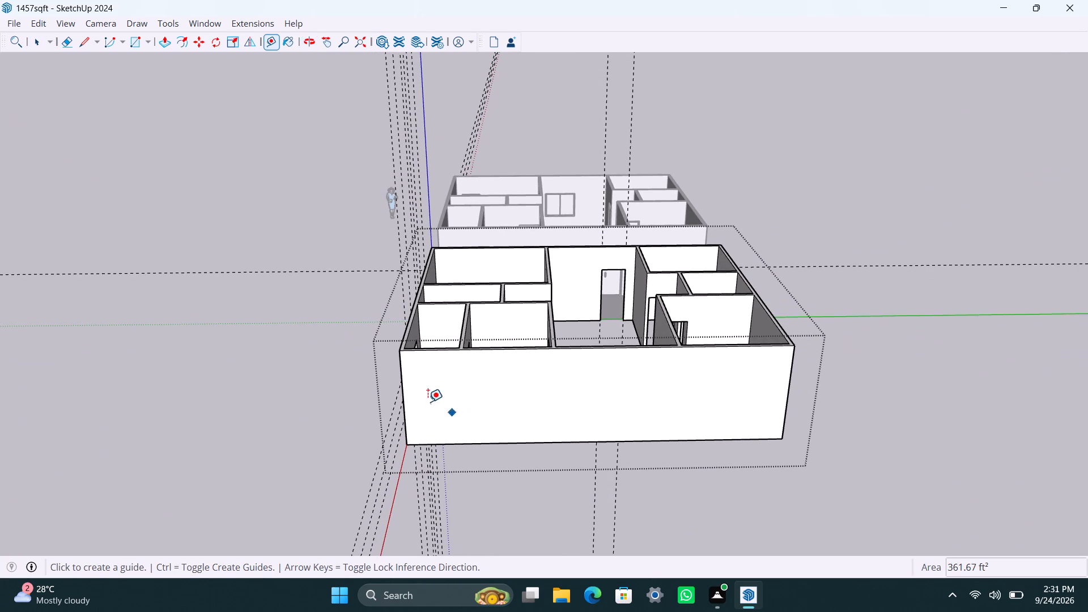
click(404, 381)
key(space)
key(t)
click(401, 371)
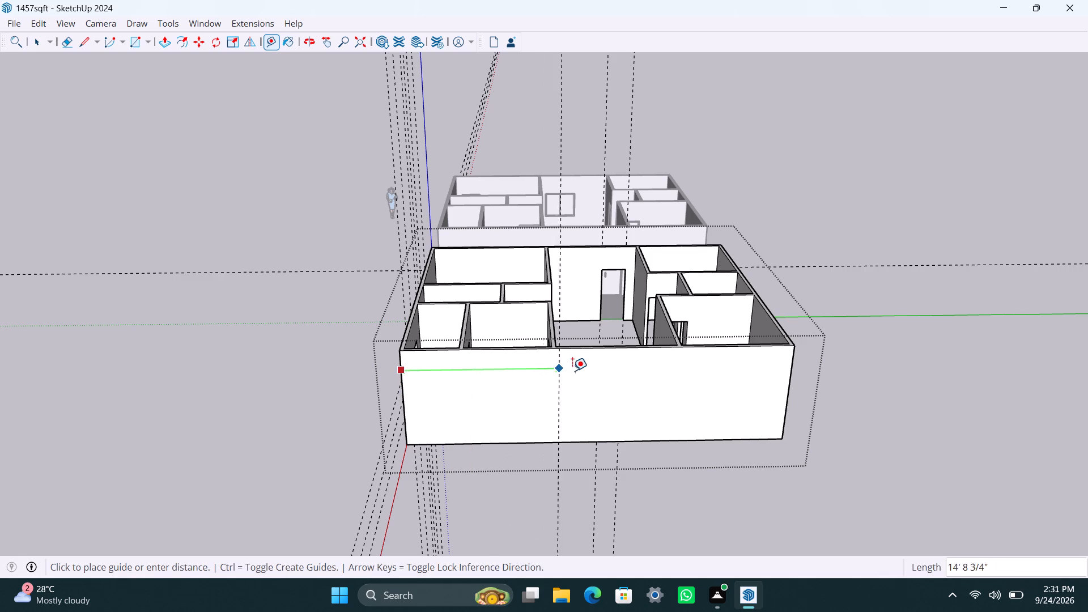
click(583, 368)
click(583, 367)
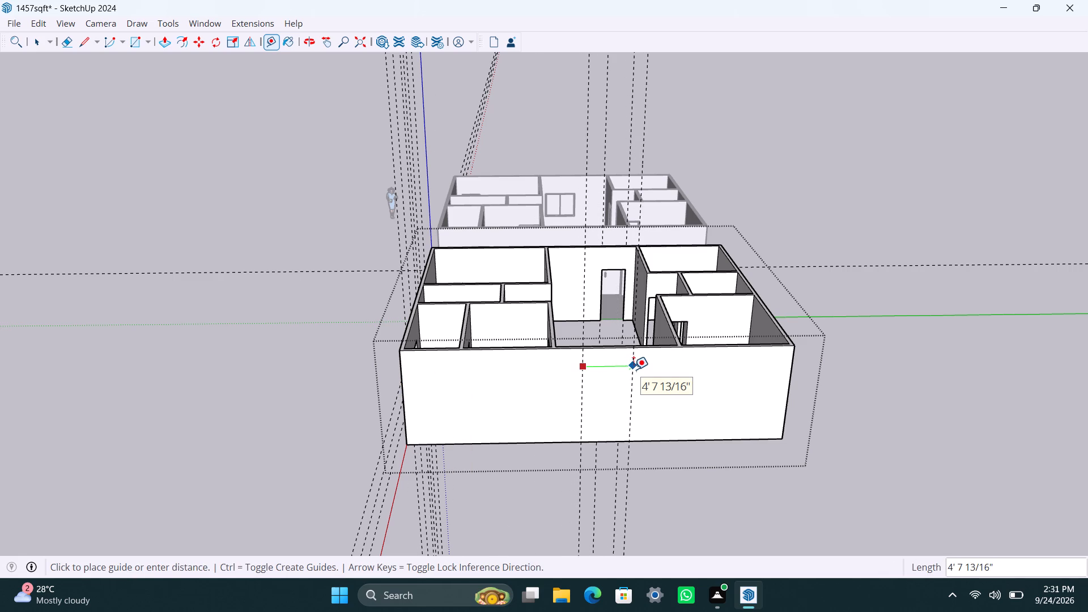
text(5')
key(Return)
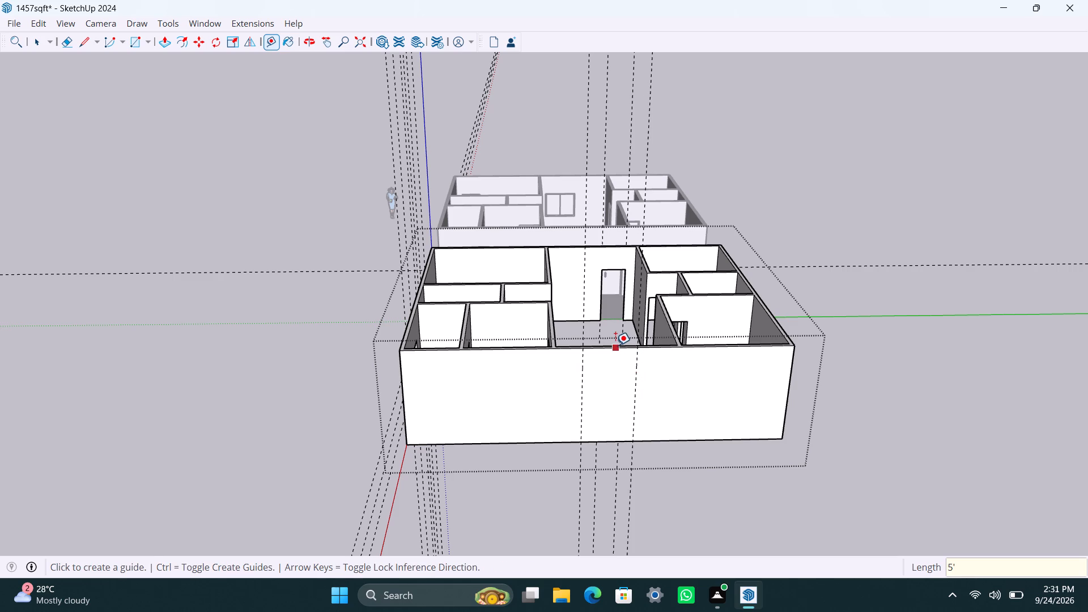
Add horizontal window guides on the long outer wall, 3' below its top edge and 4' below that guide.
click(615, 345)
key(3)
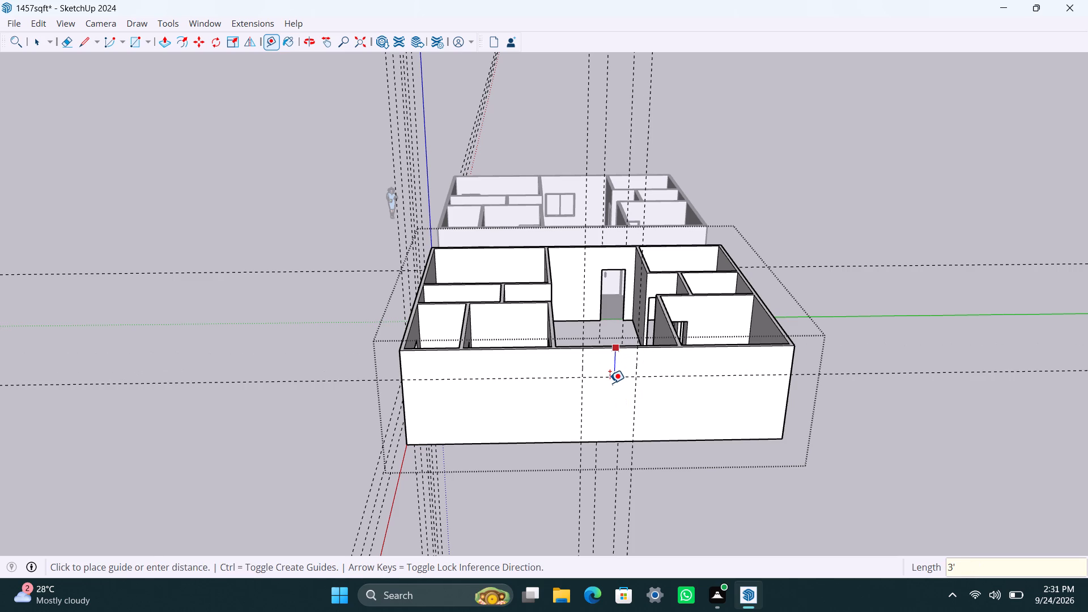
key(apostrophe)
key(Return)
drag(606, 375, 606, 381)
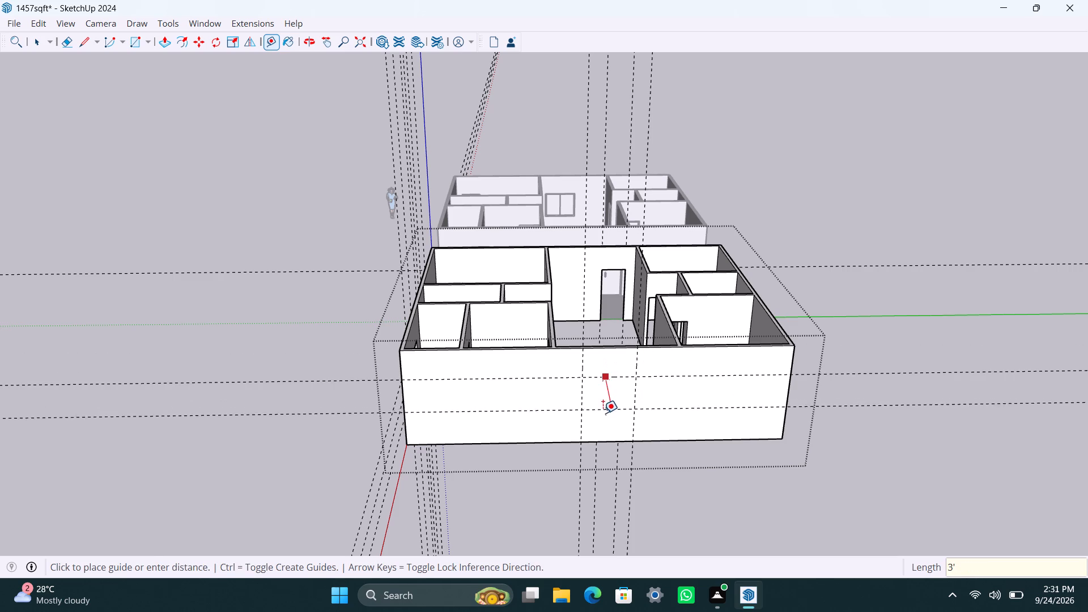
text(4')
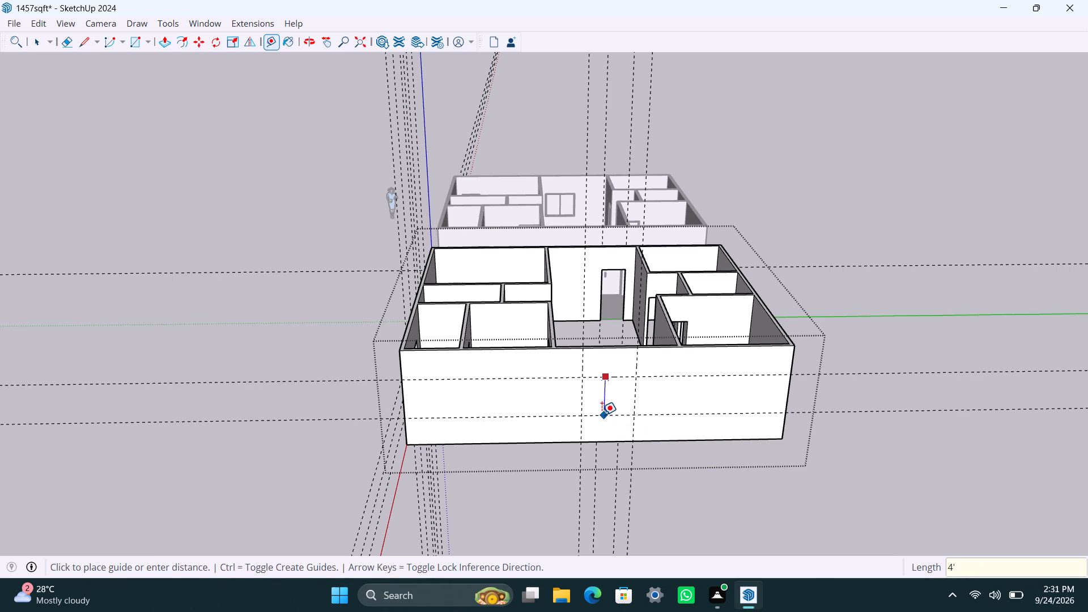
key(apostrophe)
key(BackSpace)
key(Return)
key(space)
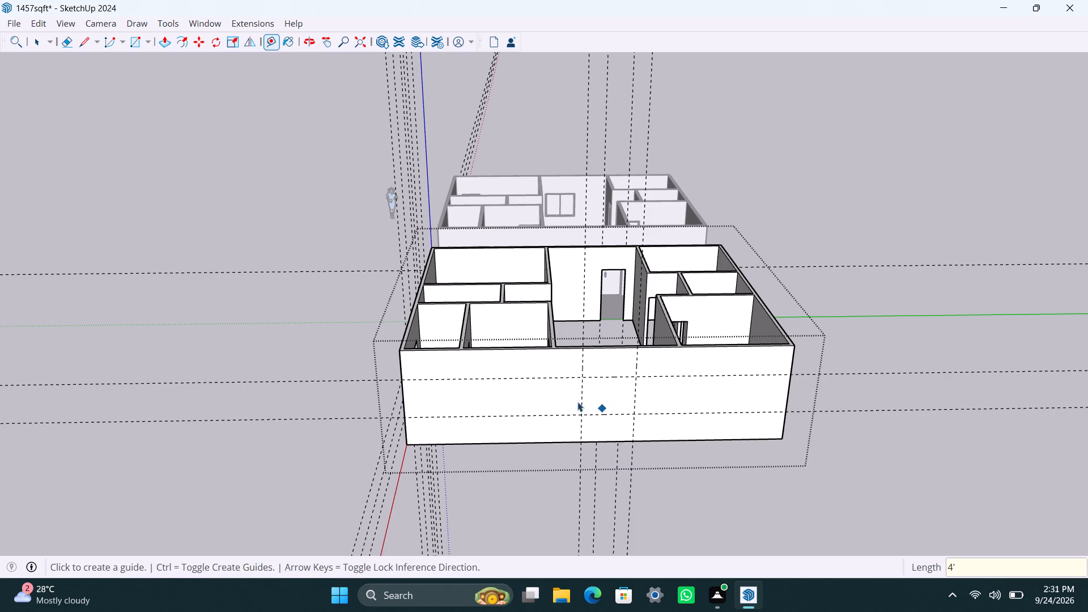
Draw the 5' by 4' window rectangle between the guides and push it through the long outer wall.
scroll(588, 395, up, 4)
key(r)
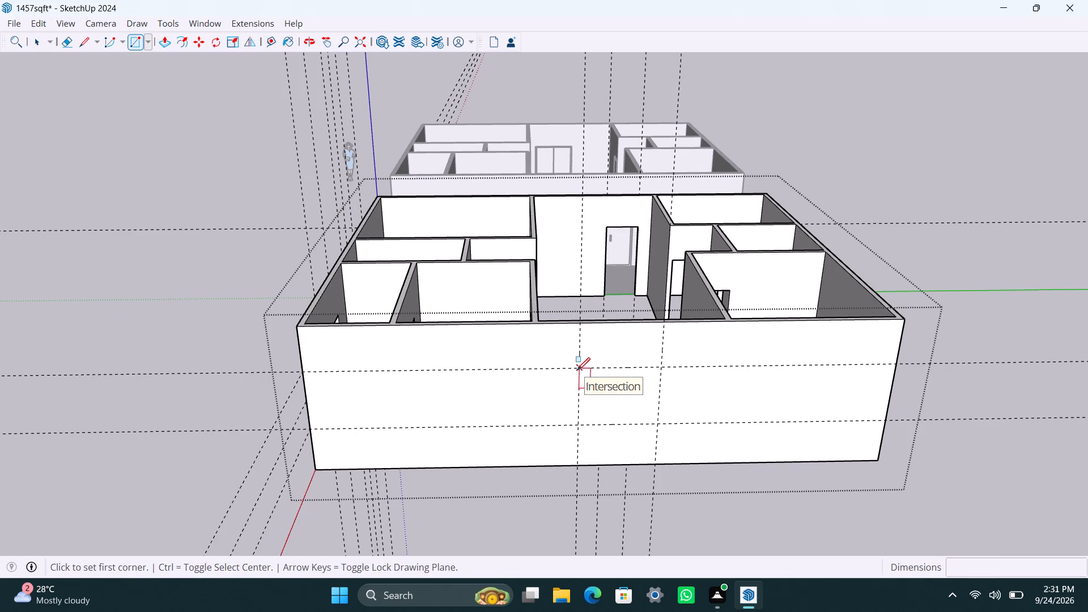
click(577, 370)
click(656, 423)
key(space)
click(627, 414)
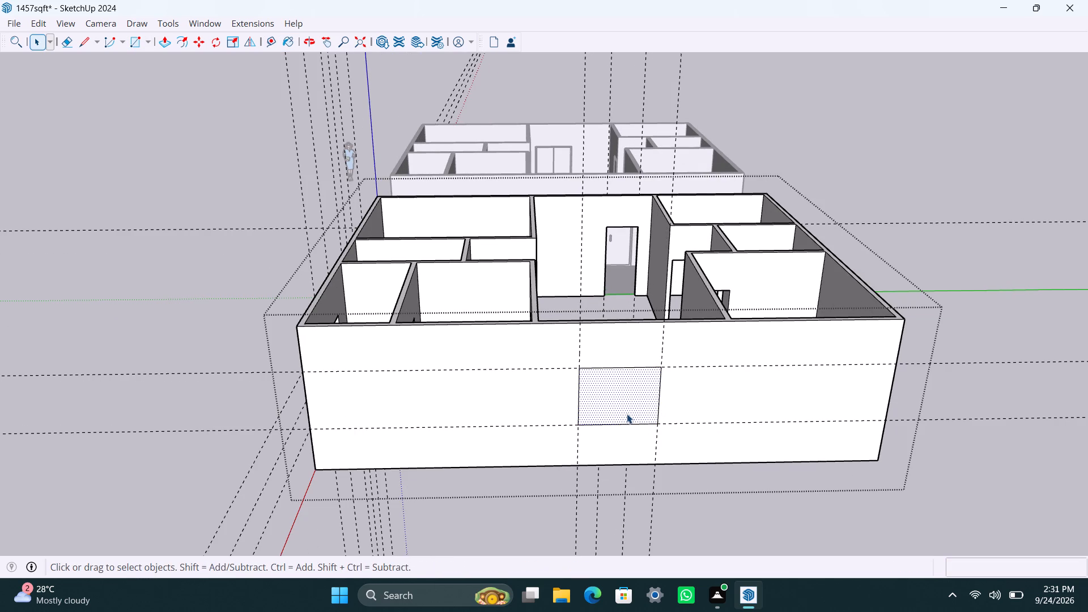
key(p)
drag(627, 413, 631, 399)
key(space)
Place vertical guides on the long outer wall, about 6' beyond the 5' window toward the far corner and another 4' further.
scroll(617, 407, down, 2)
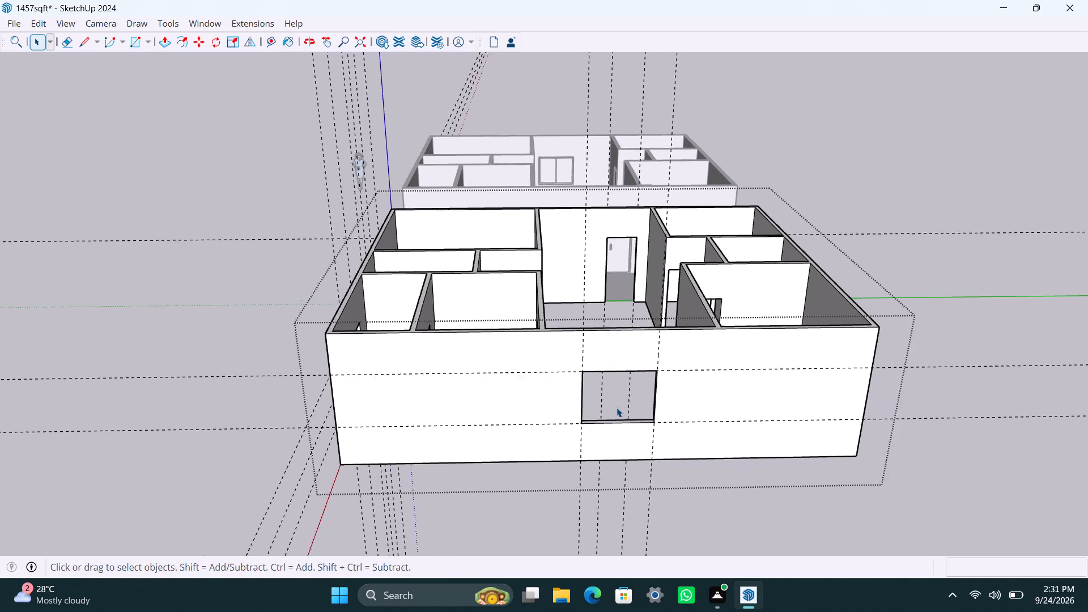
scroll(617, 407, down, 1)
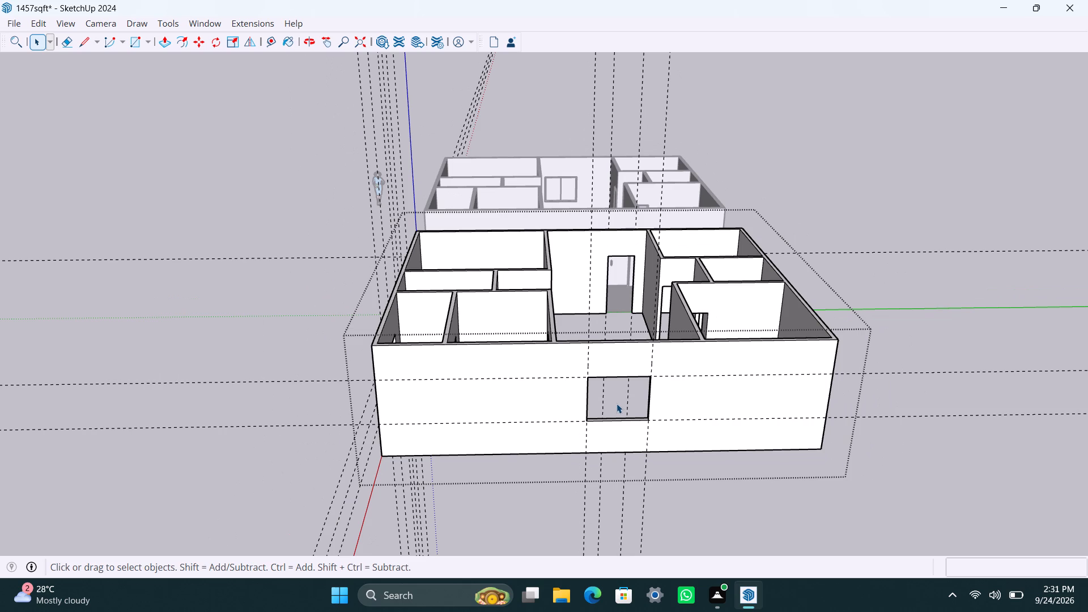
key(t)
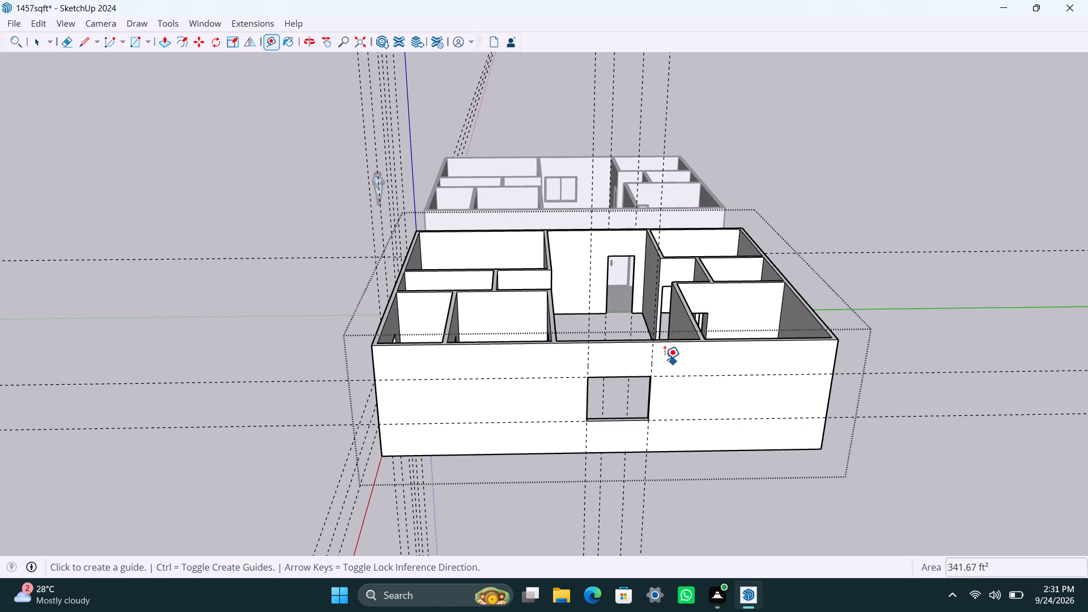
click(653, 359)
middle_drag(720, 364, 703, 358)
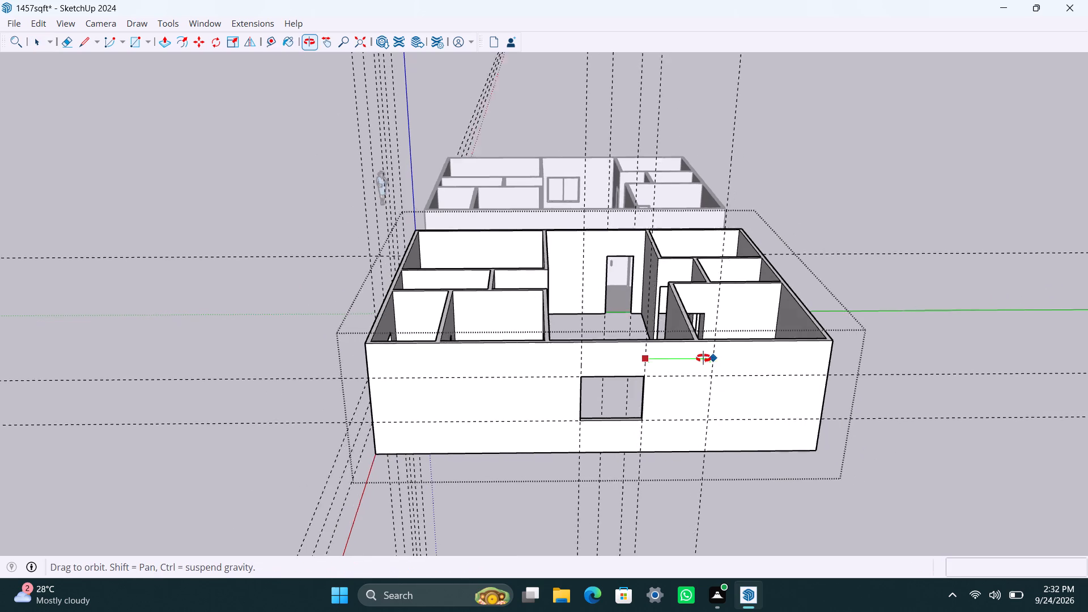
middle_drag(703, 358, 668, 346)
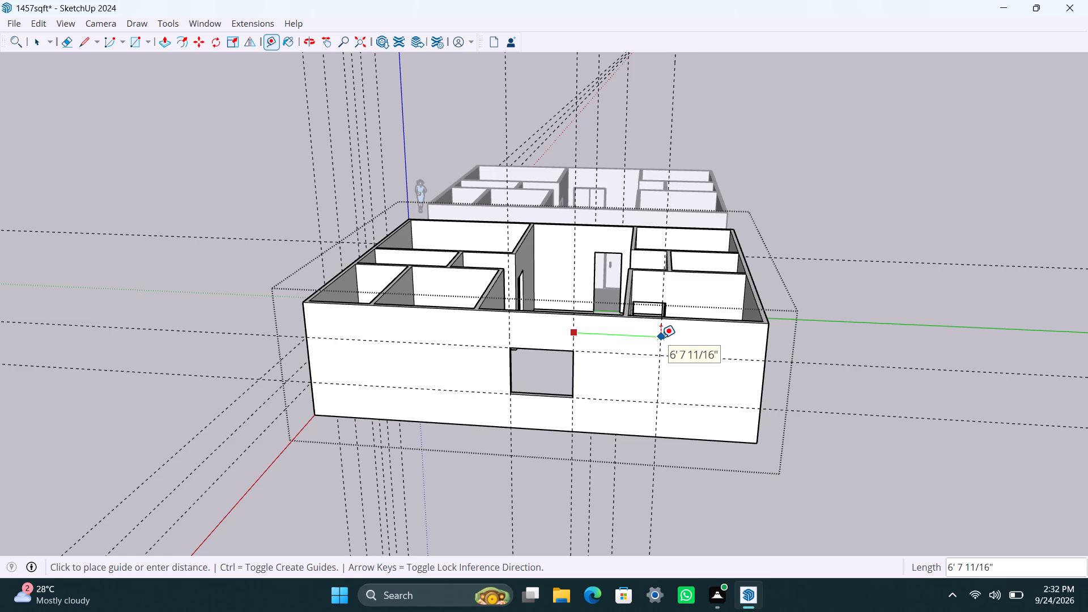
click(653, 338)
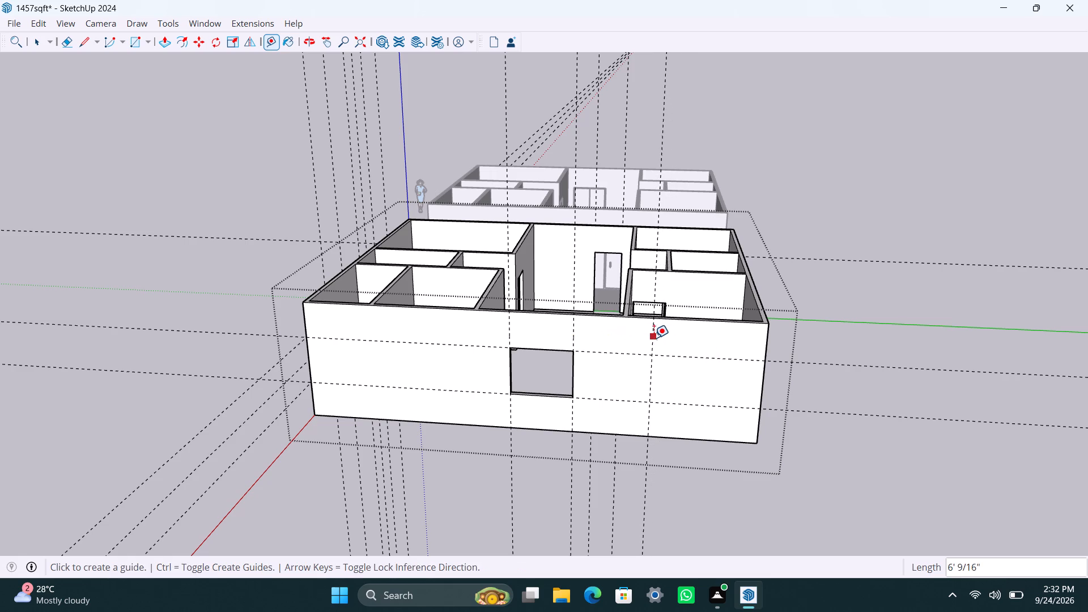
click(654, 338)
text(4')
key(Return)
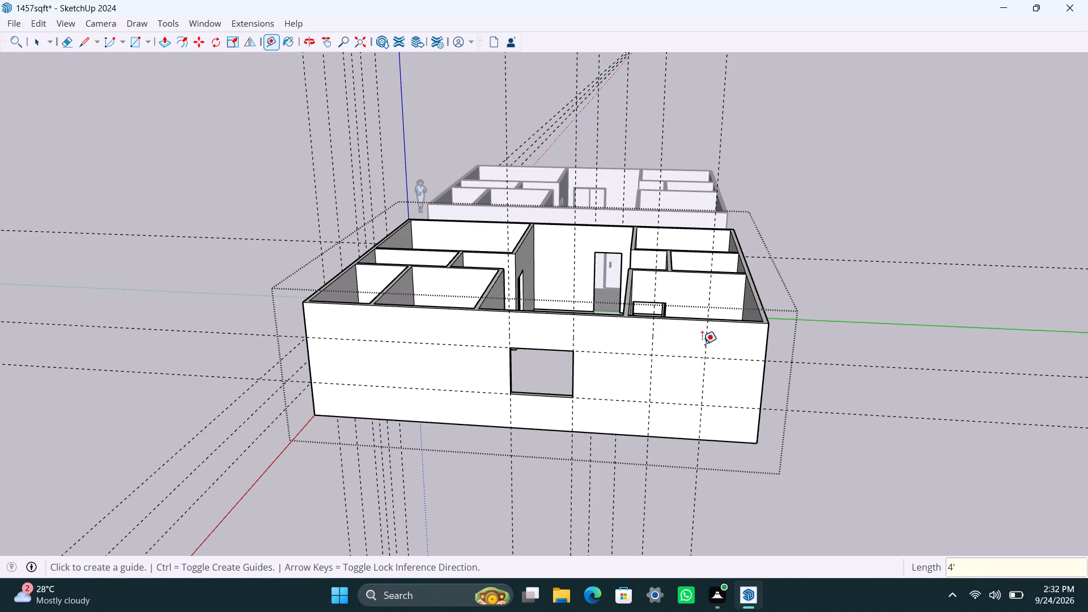
Draw a 4' by 4' window rectangle between the new guides and push it through the long outer wall.
key(r)
click(654, 353)
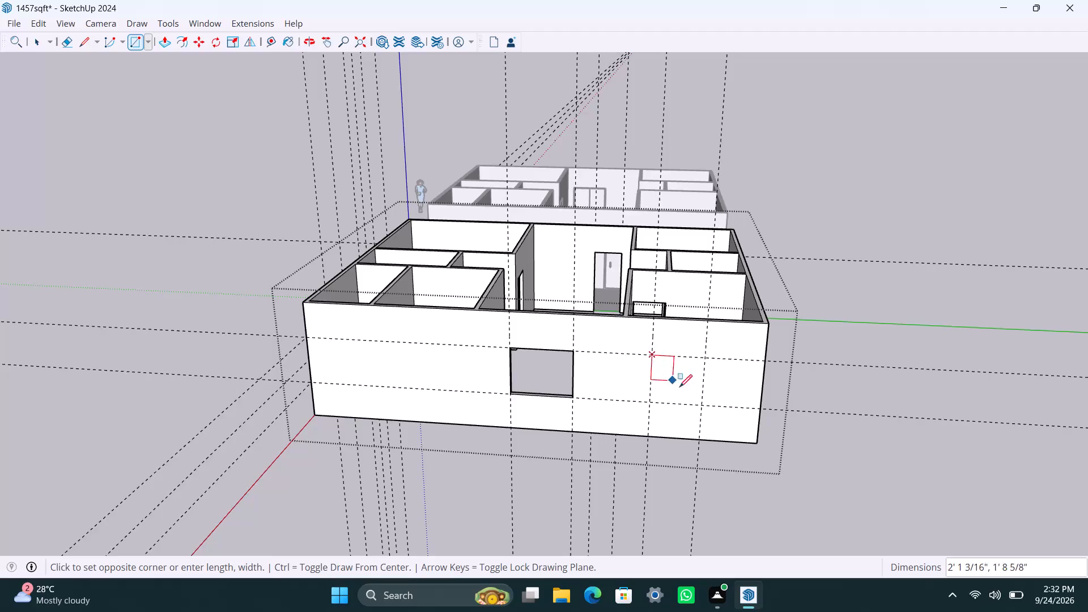
click(701, 402)
key(space)
click(686, 388)
key(p)
drag(686, 388, 687, 379)
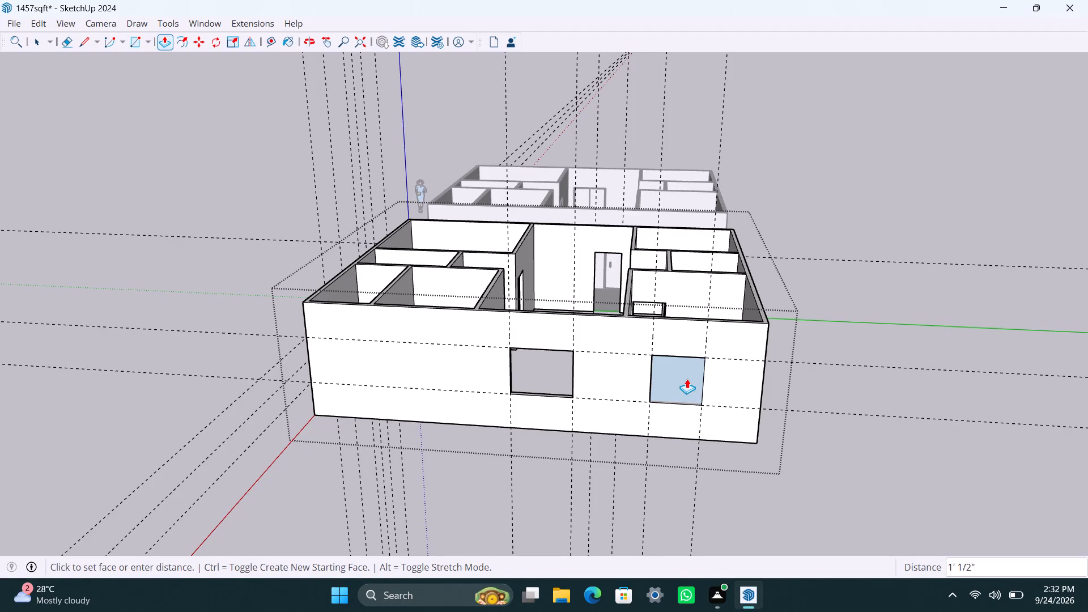
drag(687, 379, 695, 380)
key(space)
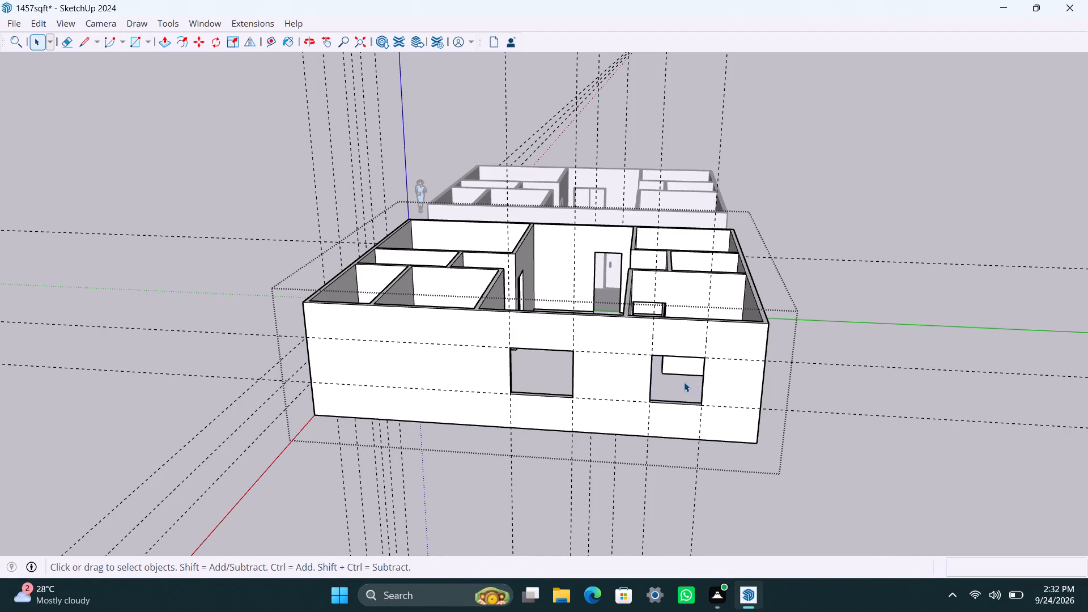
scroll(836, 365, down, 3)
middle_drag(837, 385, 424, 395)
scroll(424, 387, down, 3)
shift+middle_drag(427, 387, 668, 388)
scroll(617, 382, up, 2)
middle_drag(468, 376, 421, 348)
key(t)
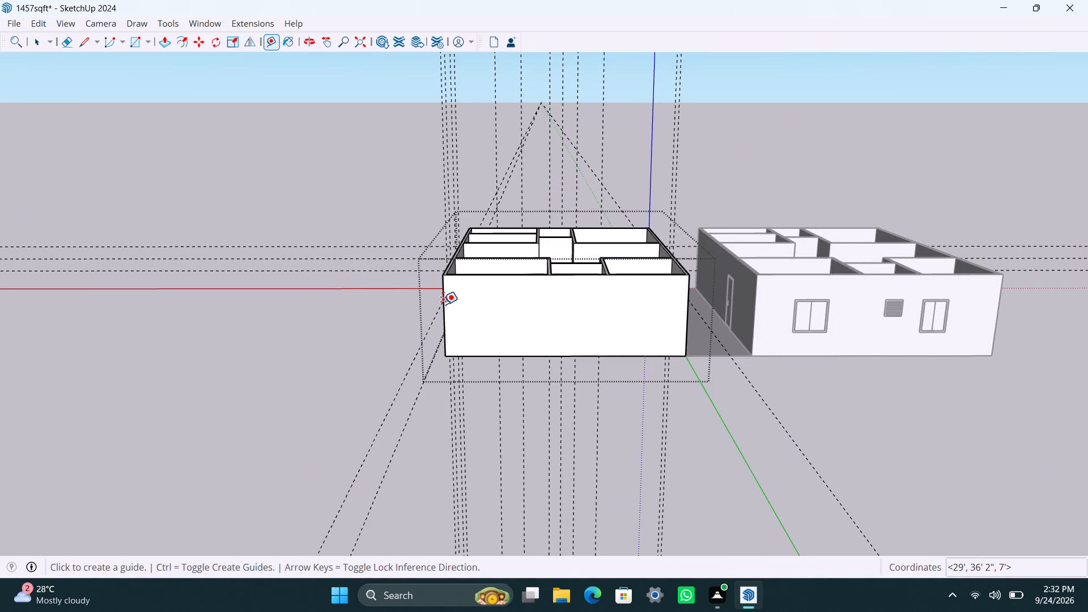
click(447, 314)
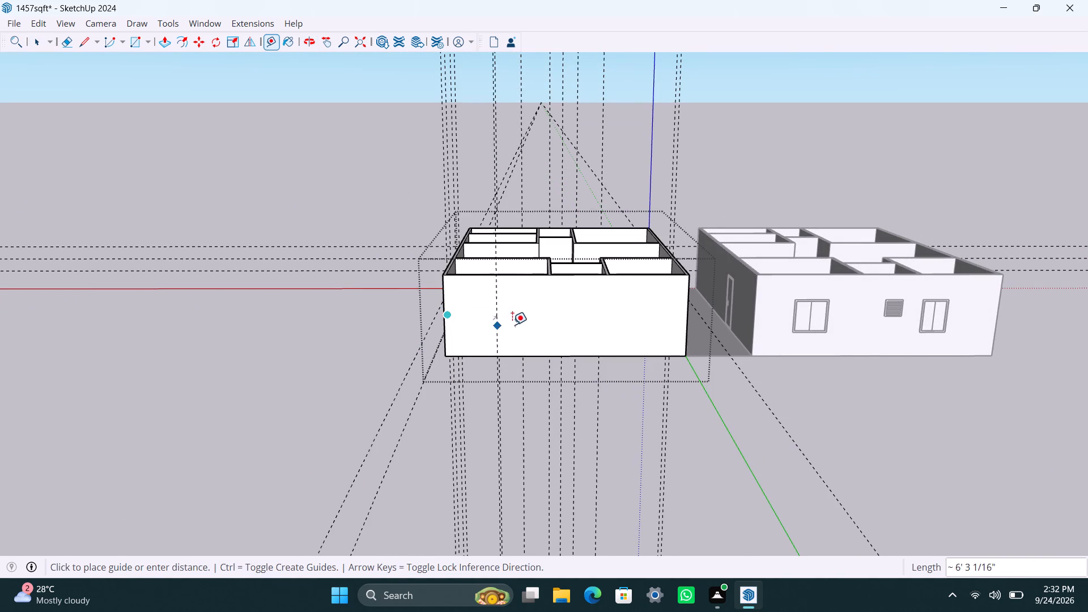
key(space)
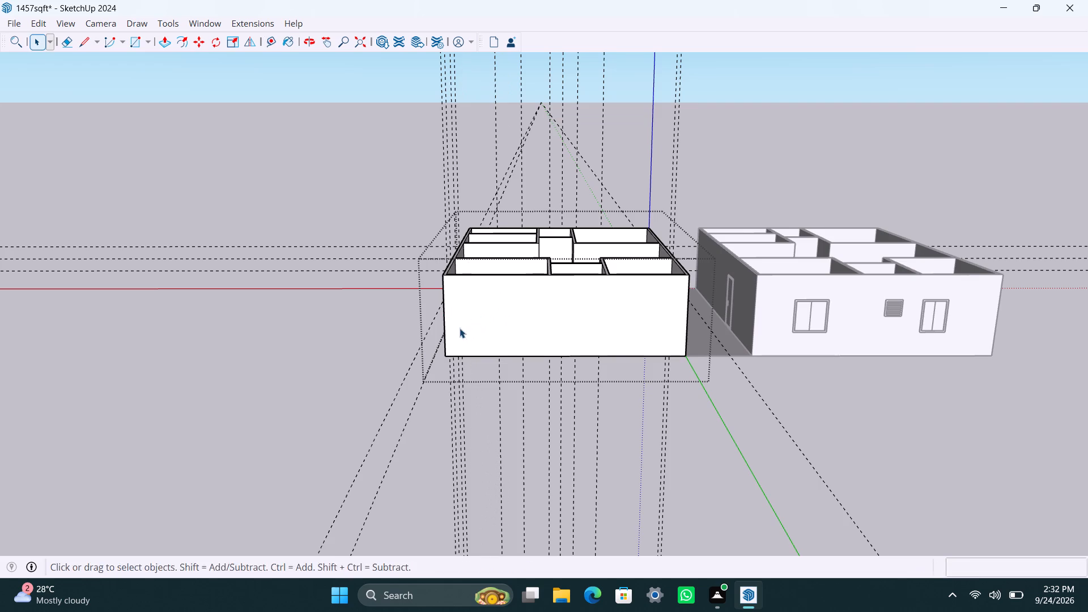
Place vertical guides on the blank short outer wall, about 12' from its corner edge and 3' back toward that corner.
key(t)
scroll(449, 309, up, 2)
click(441, 285)
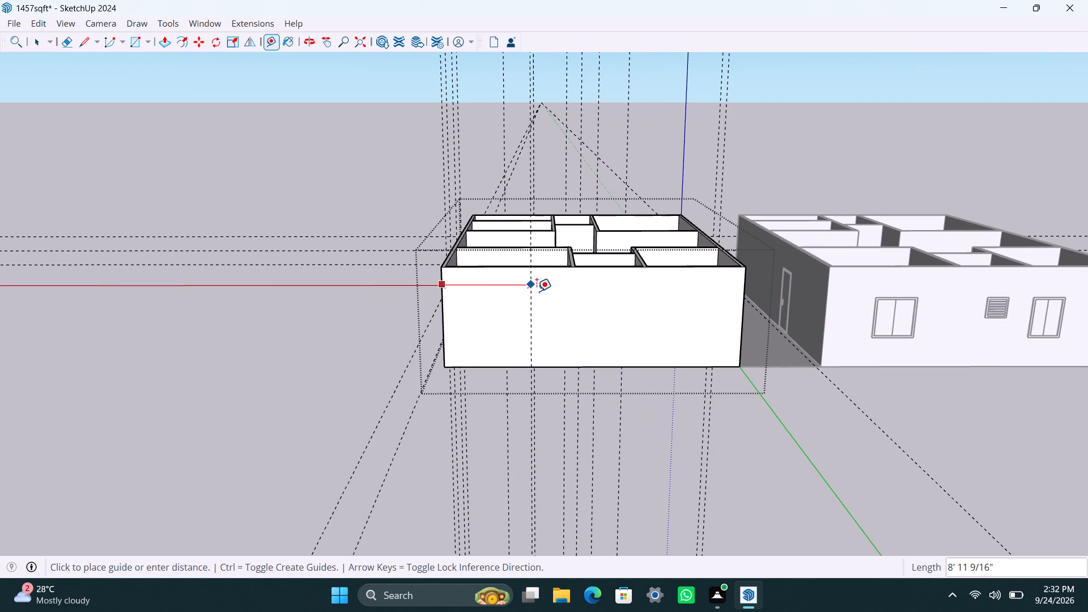
click(565, 291)
click(565, 289)
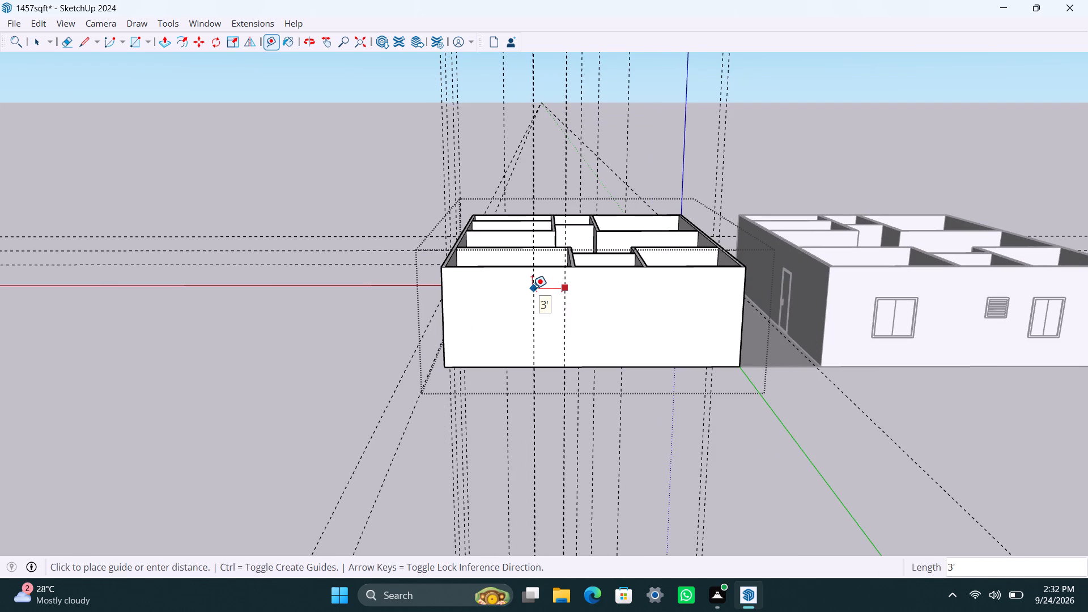
text(3')
key(Return)
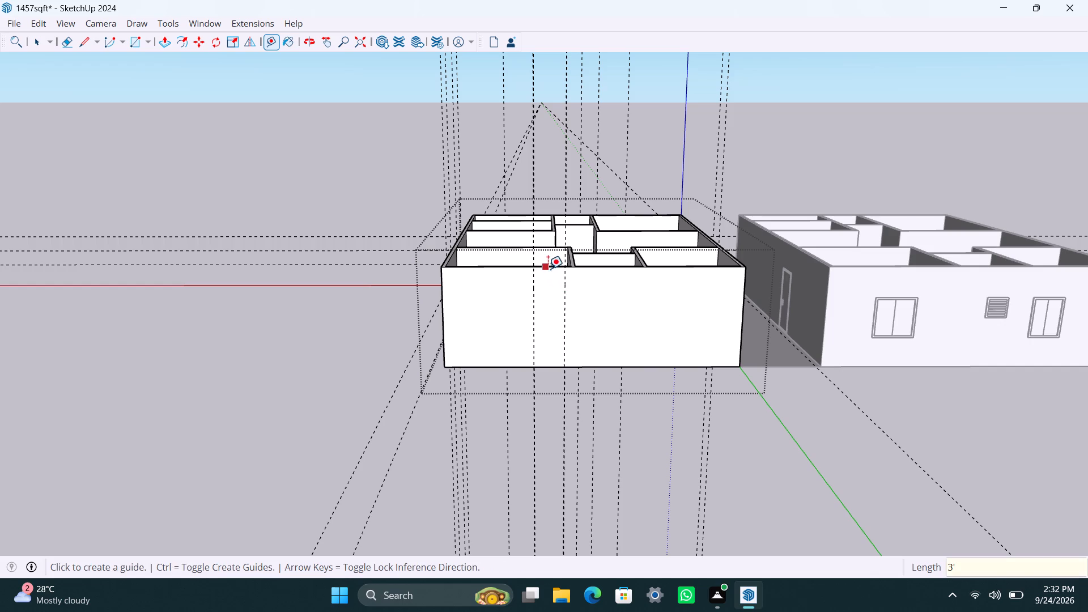
Add horizontal window guides on the short outer wall, 3' below its top edge and 4' below that guide.
drag(549, 267, 549, 275)
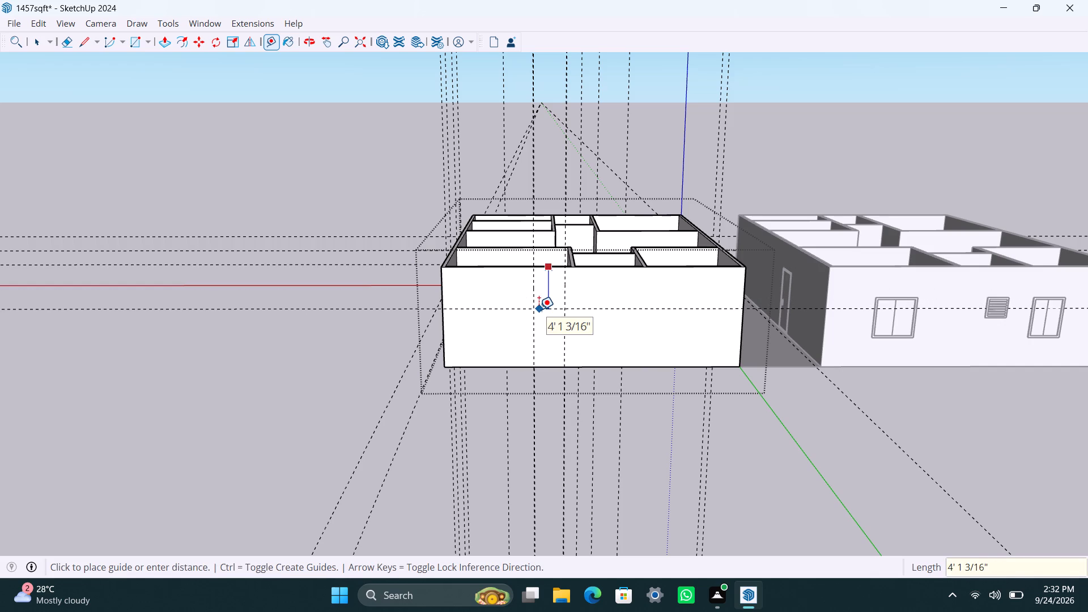
text(3')
key(Return)
click(551, 297)
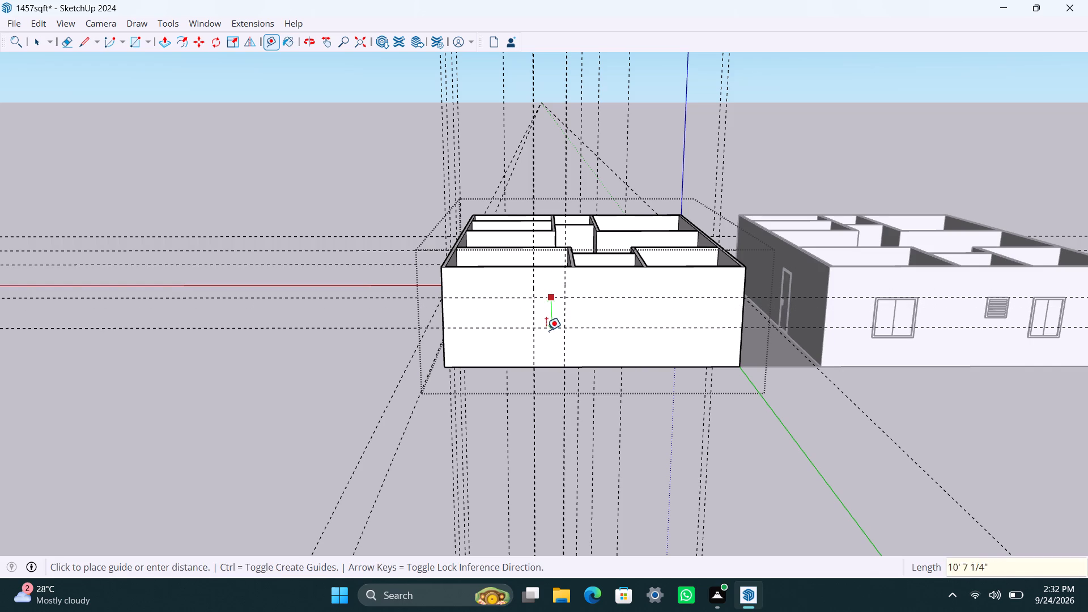
text(4')
key(Return)
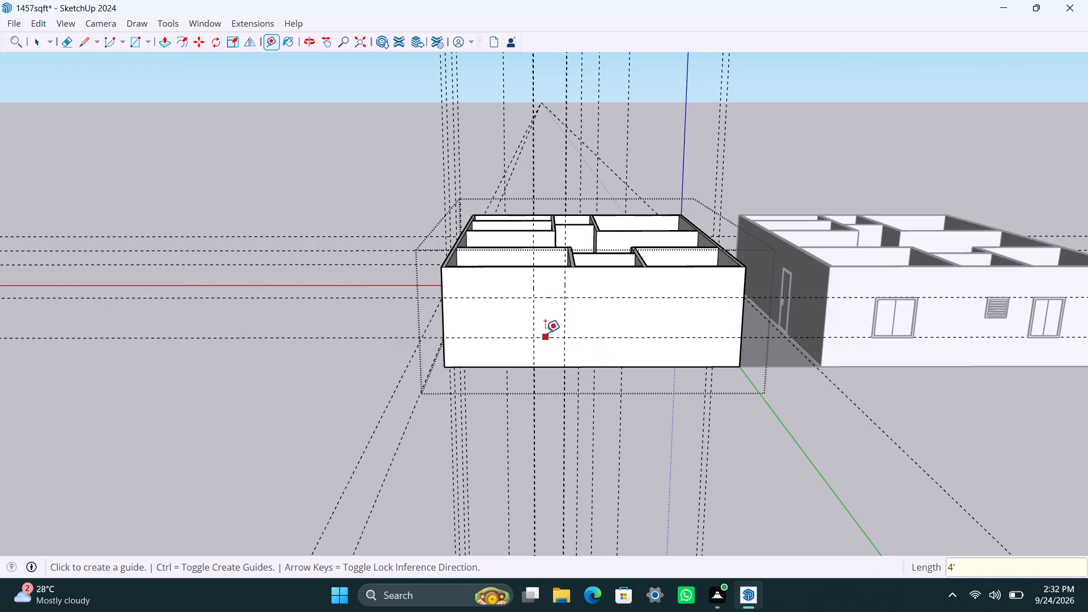
key(space)
Draw a 3' by 4' window rectangle between the guides, push it 4 1/2" through the short outer wall, and save.
scroll(545, 331, up, 4)
key(r)
click(531, 283)
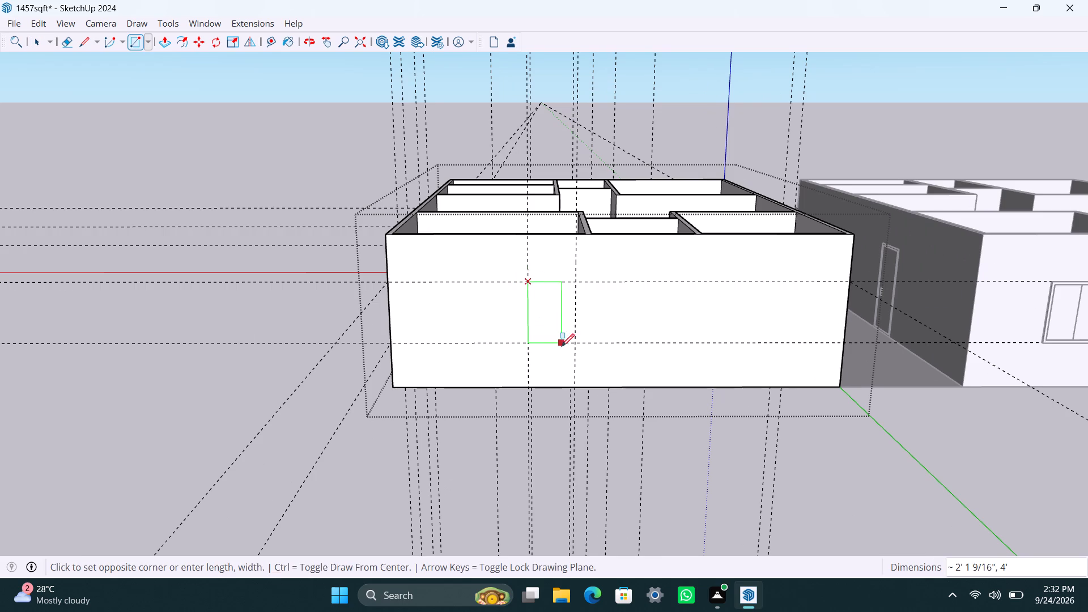
click(573, 344)
key(space)
click(566, 333)
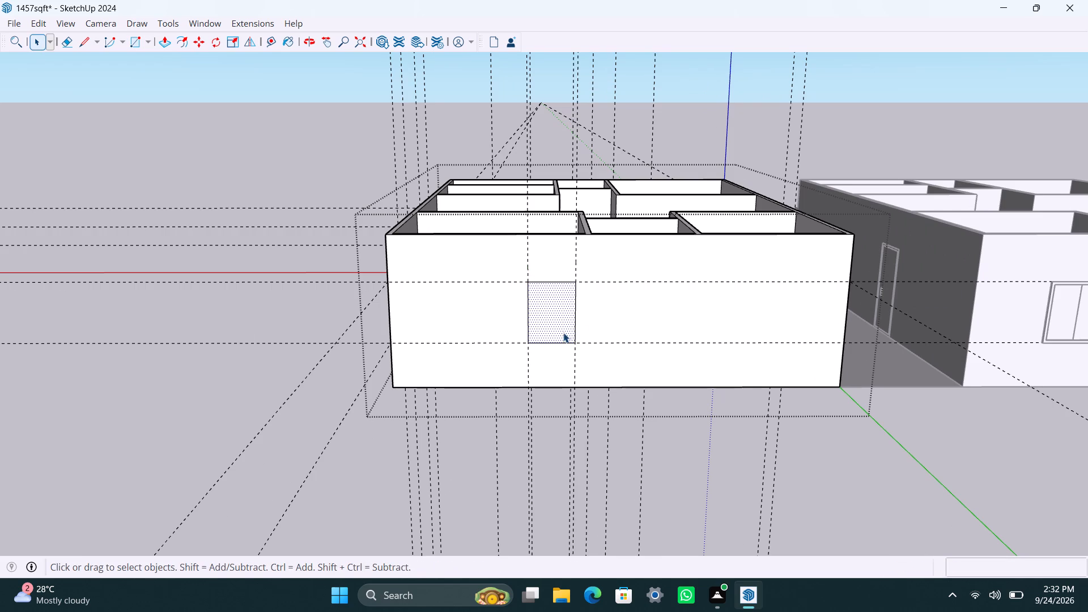
key(p)
drag(563, 333, 571, 324)
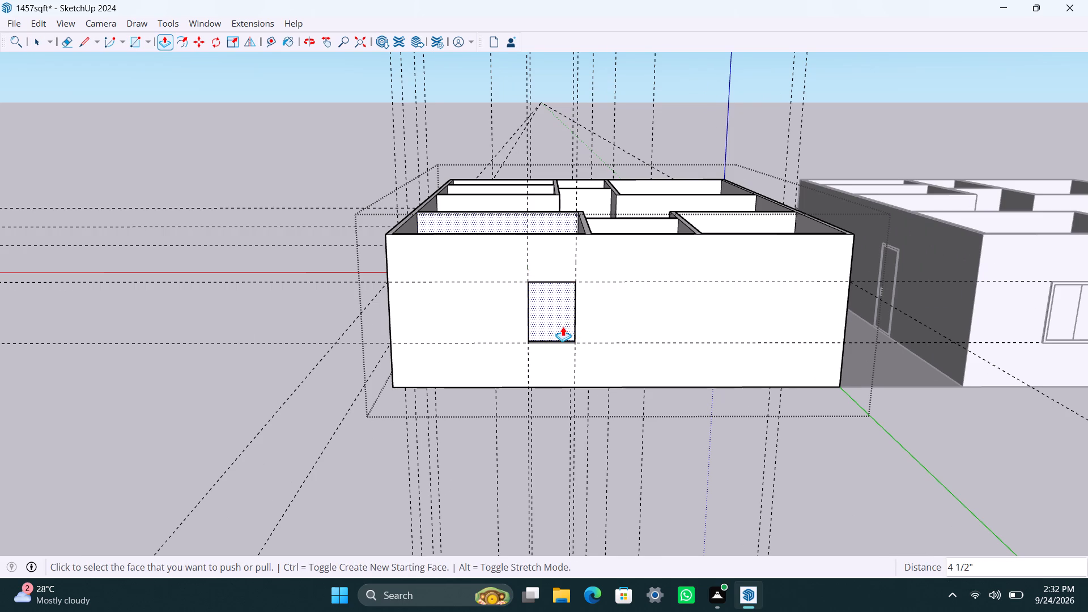
key(ctrl+s)
key(space)
Place vertical ventilator guides on the short outer wall, about 3' beyond the 3' window and another 2' further.
scroll(551, 328, down, 3)
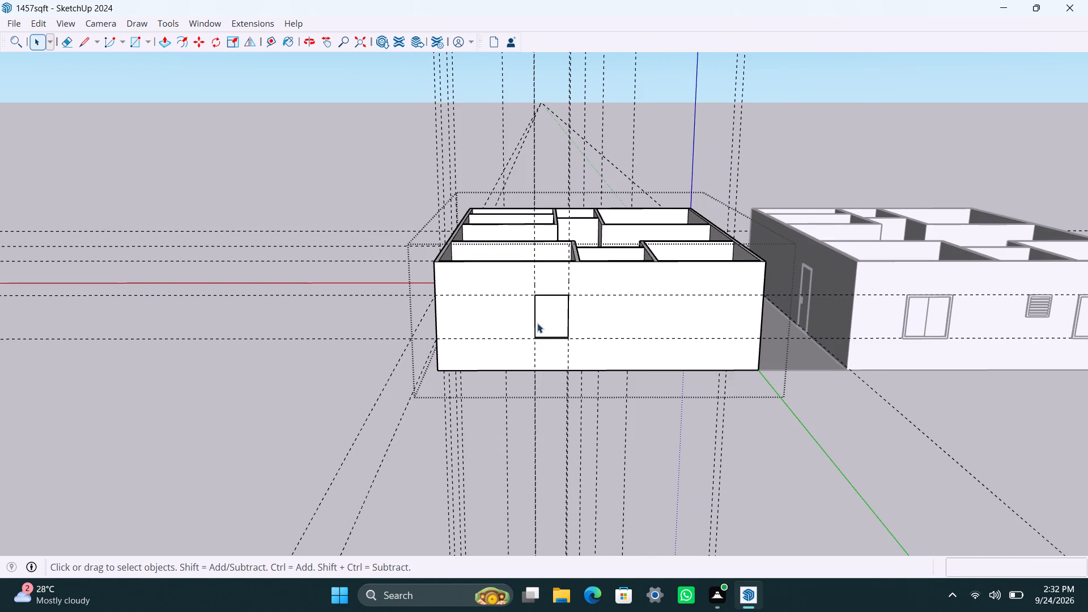
middle_drag(537, 335, 517, 403)
scroll(565, 376, up, 1)
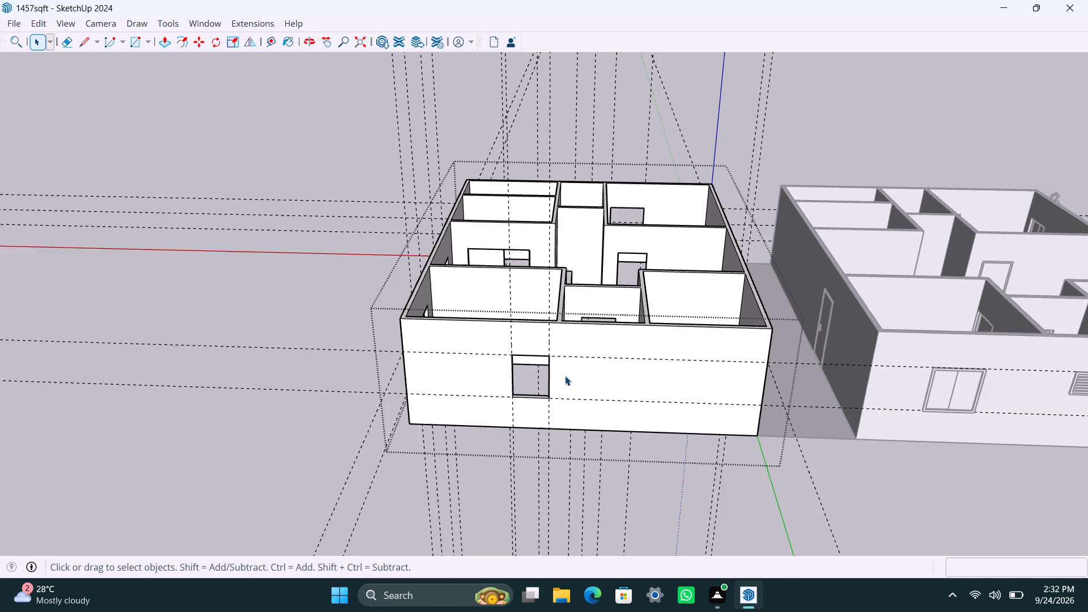
scroll(563, 377, down, 2)
shift+middle_drag(563, 377, 536, 379)
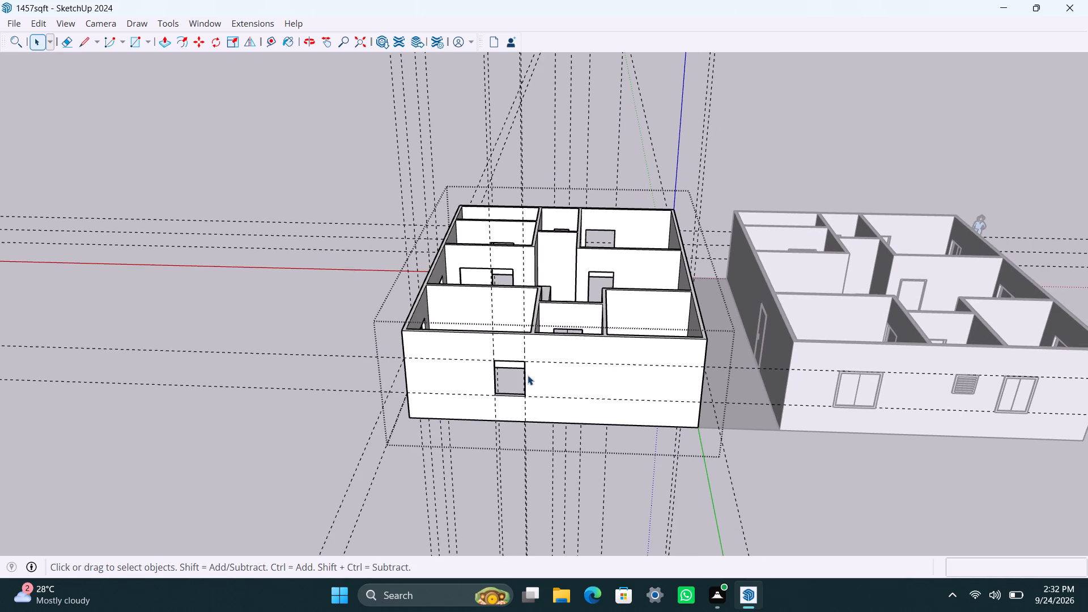
key(t)
click(524, 346)
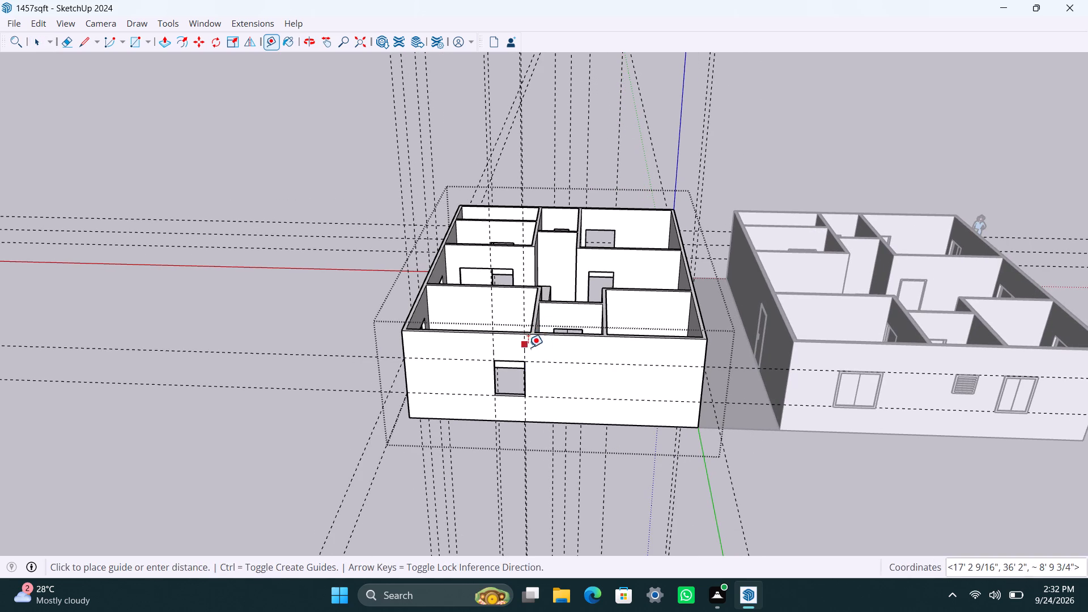
click(561, 350)
click(560, 350)
key(space)
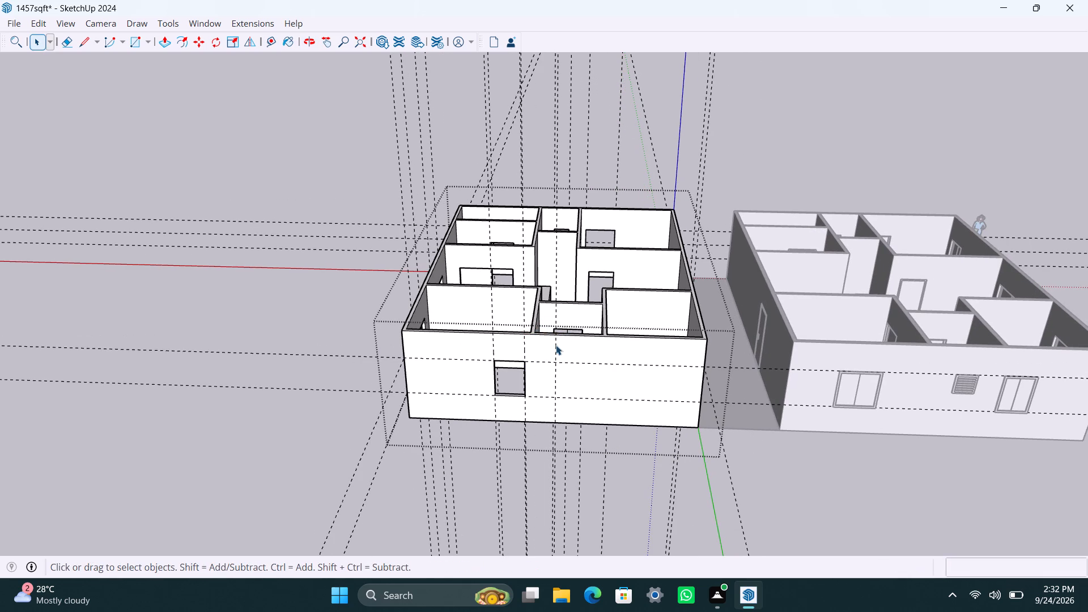
key(t)
click(554, 348)
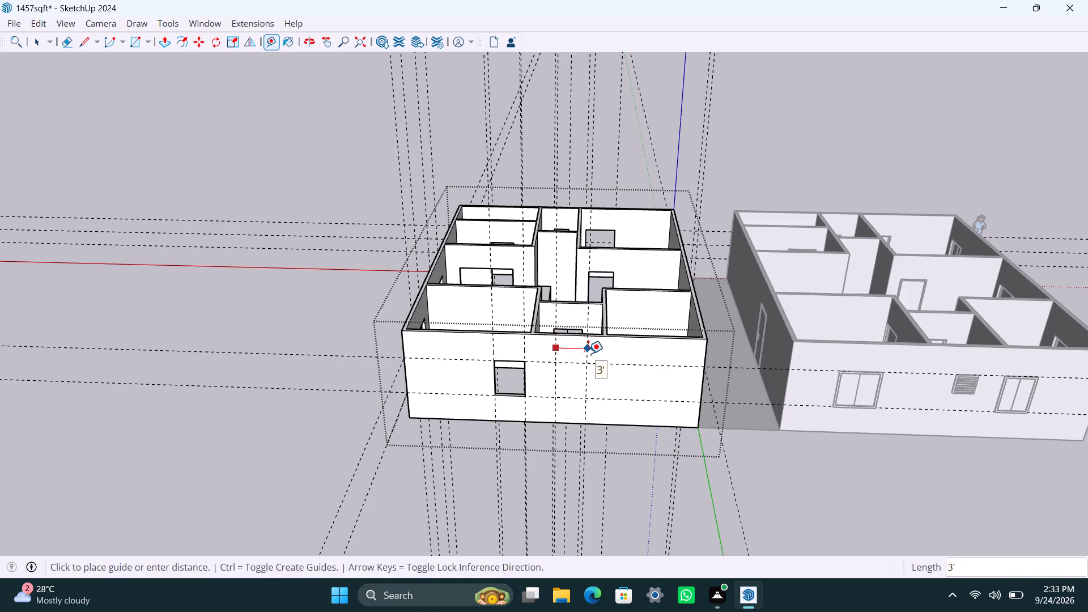
key(2)
key(apostrophe)
key(Return)
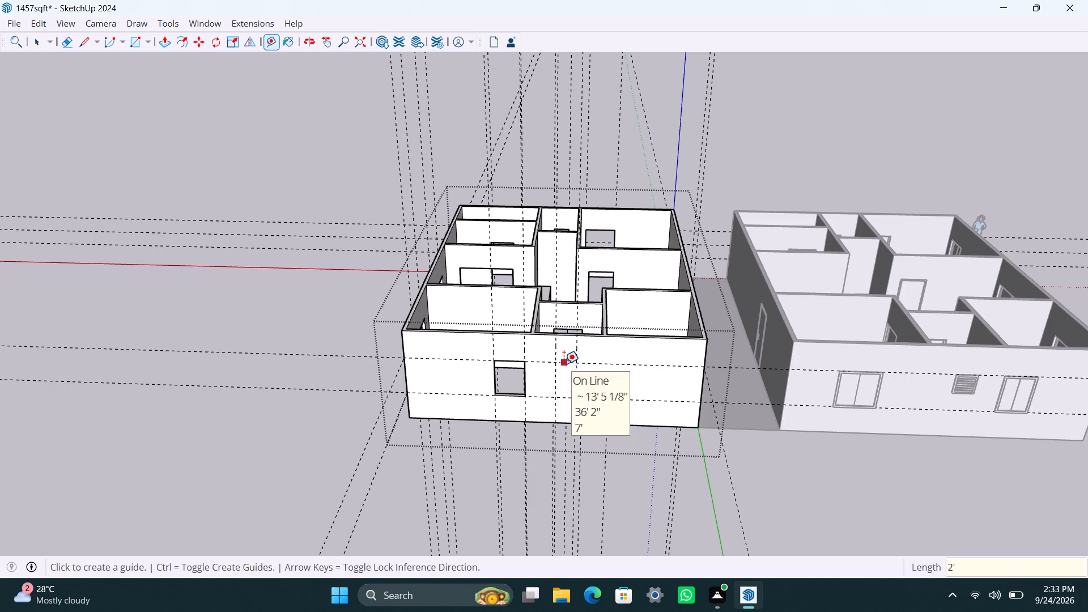
Add a horizontal ventilator guide 2' below the upper window guide on the short outer wall.
click(564, 364)
key(2)
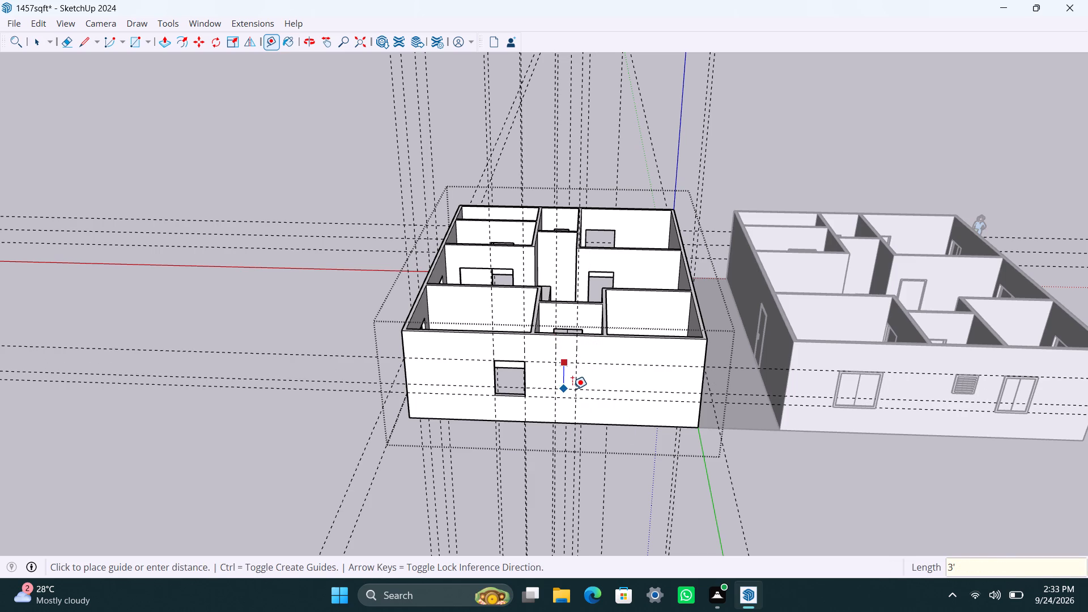
key(apostrophe)
key(Return)
key(space)
Draw the 2' by 2' ventilator rectangle between the guides, push it through the short outer wall, and save.
scroll(554, 375, up, 6)
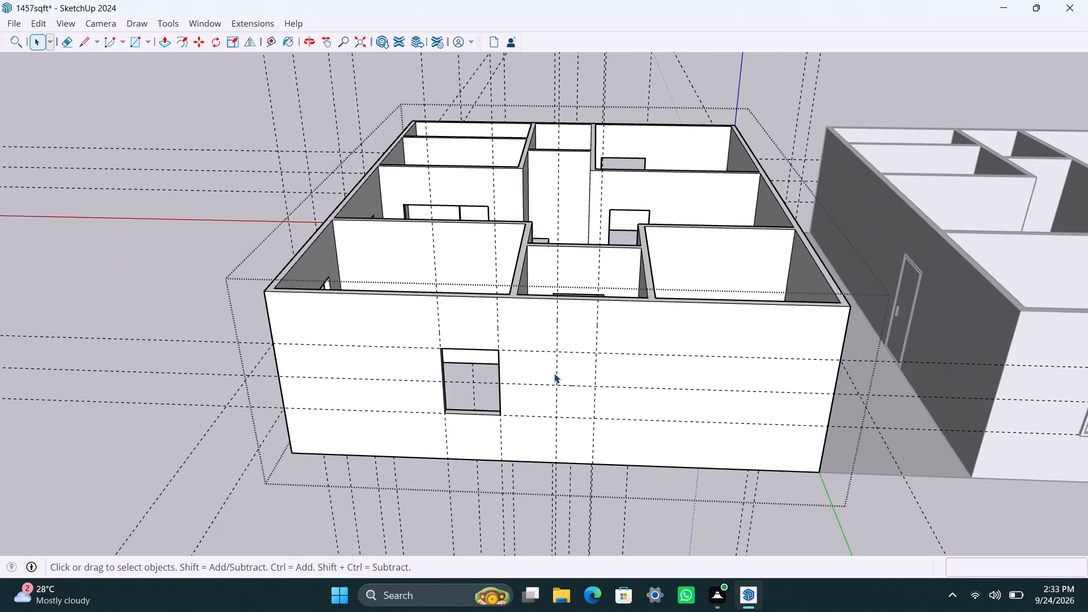
key(r)
click(560, 353)
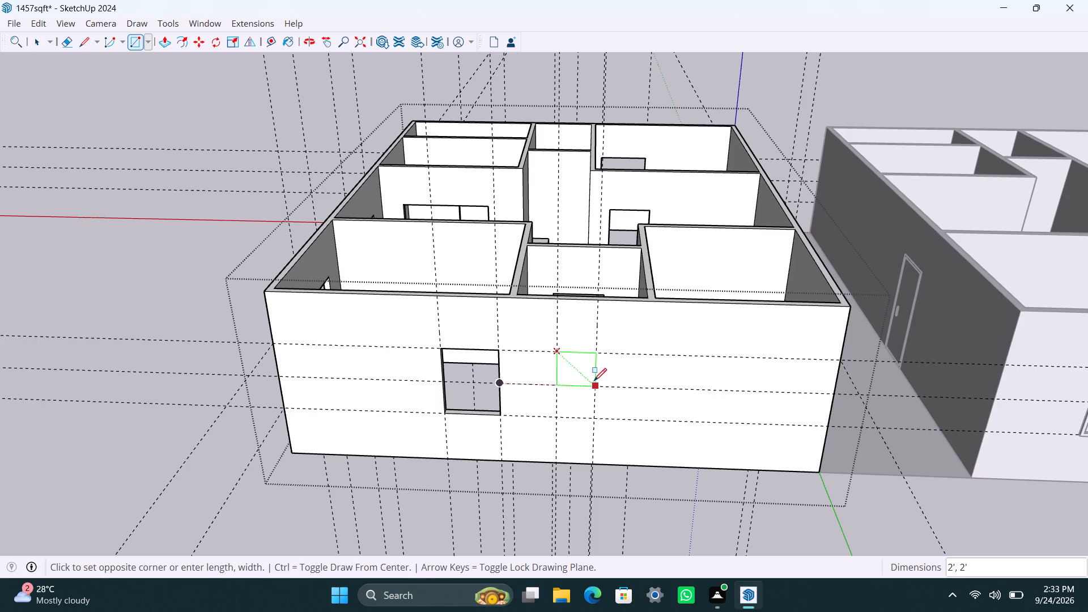
click(595, 382)
key(space)
click(577, 377)
key(p)
drag(577, 377, 585, 360)
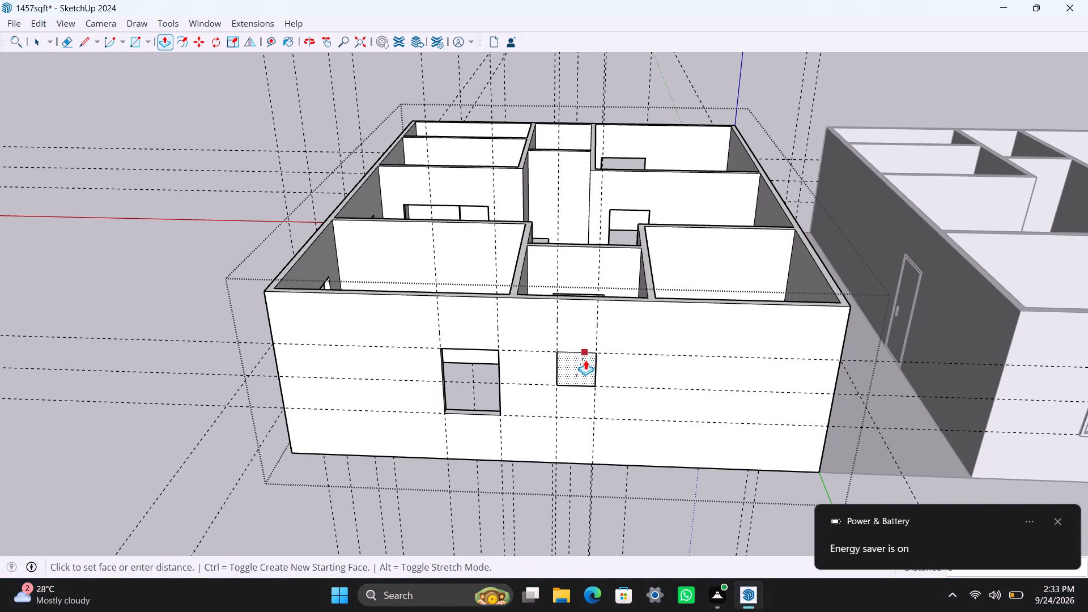
drag(585, 360, 585, 367)
key(ctrl+s)
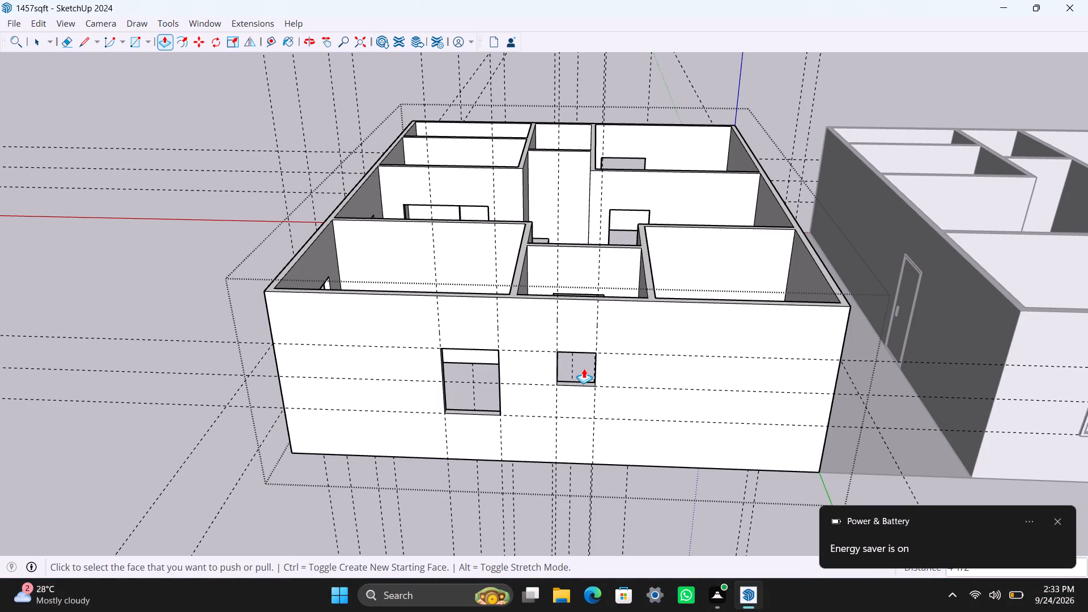
Place vertical guides on the short outer wall, about 5' 5" beyond the ventilator toward the far corner and another 4' further.
scroll(580, 381, down, 4)
shift+middle_drag(573, 402, 539, 403)
key(t)
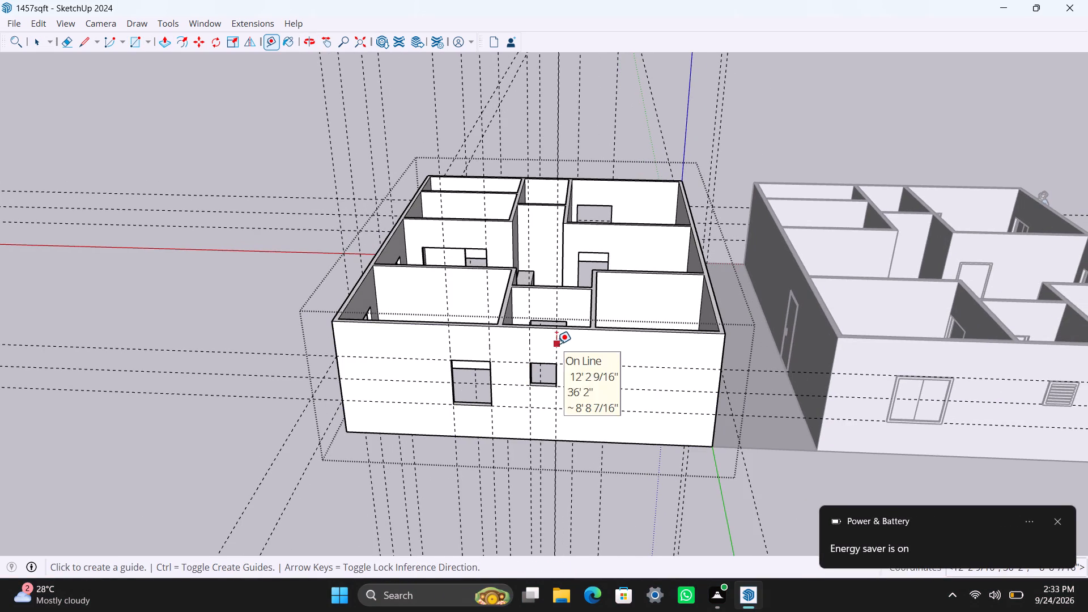
click(556, 344)
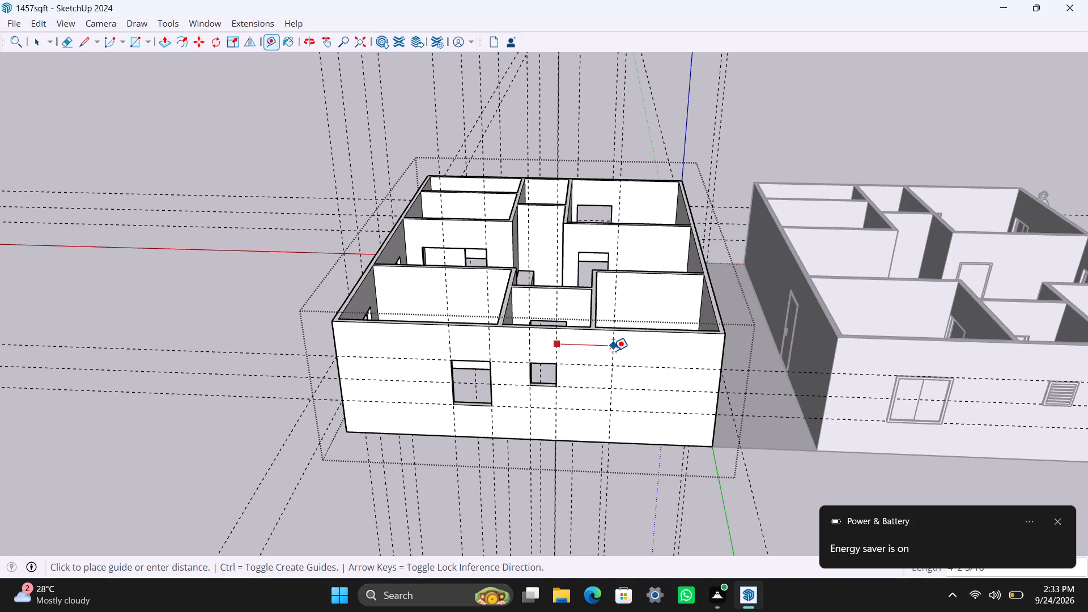
click(631, 352)
click(631, 350)
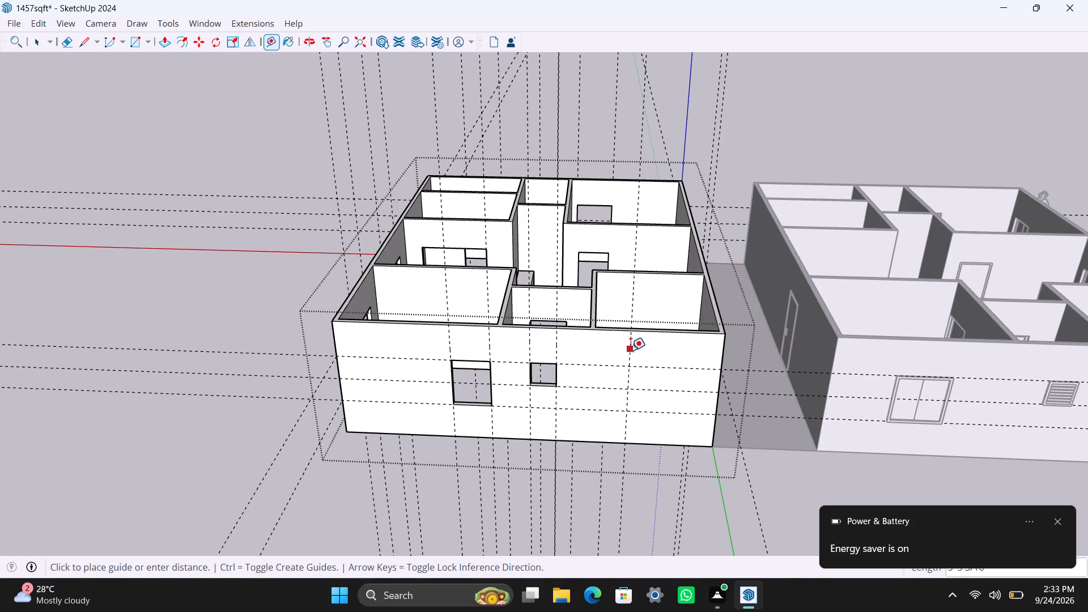
key(4)
key(apostrophe)
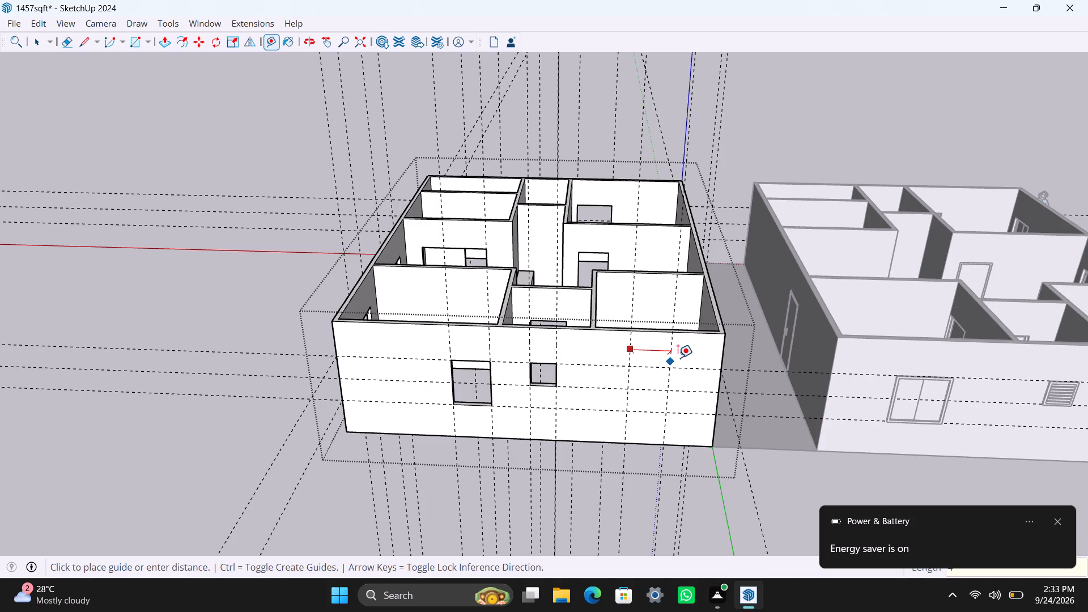
key(Return)
key(space)
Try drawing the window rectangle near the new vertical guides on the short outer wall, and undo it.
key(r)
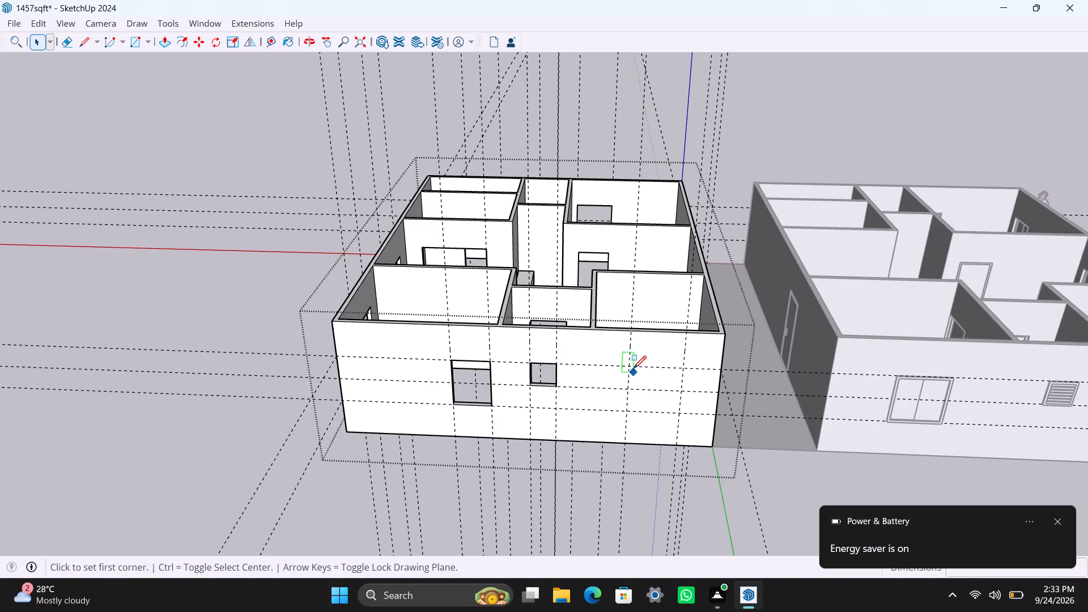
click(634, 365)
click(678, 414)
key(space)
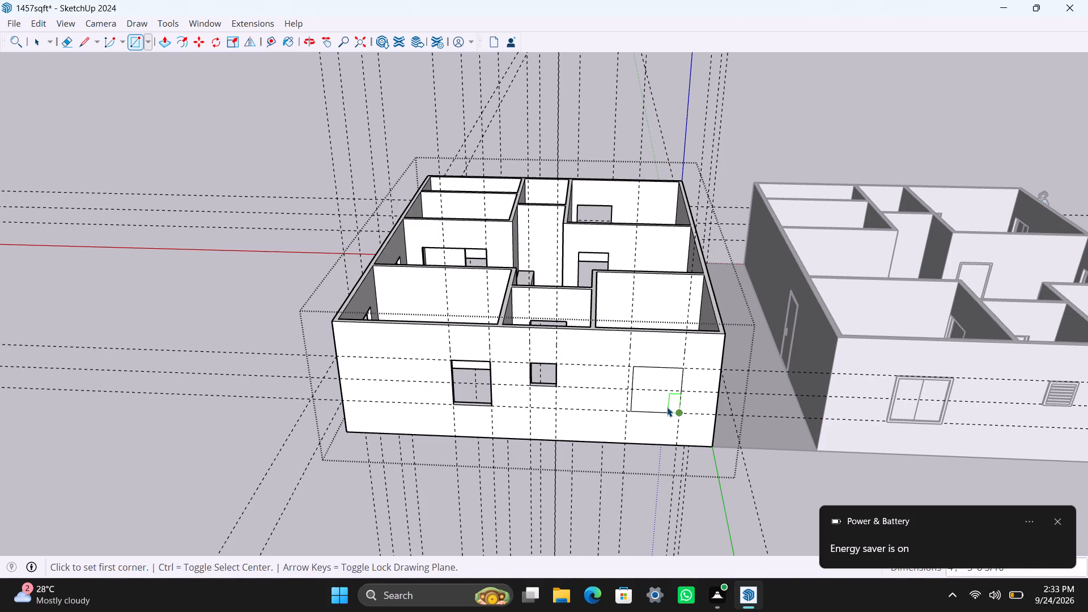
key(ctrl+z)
Draw a 4' by 4' window rectangle between the new guides, push it through the short outer wall, and save.
key(r)
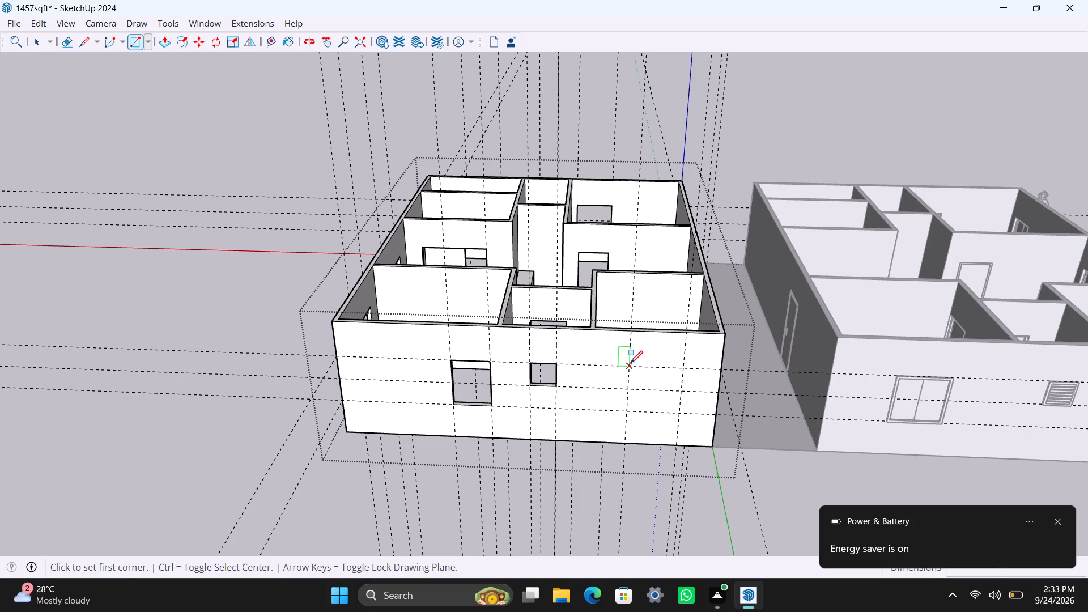
click(630, 367)
click(678, 412)
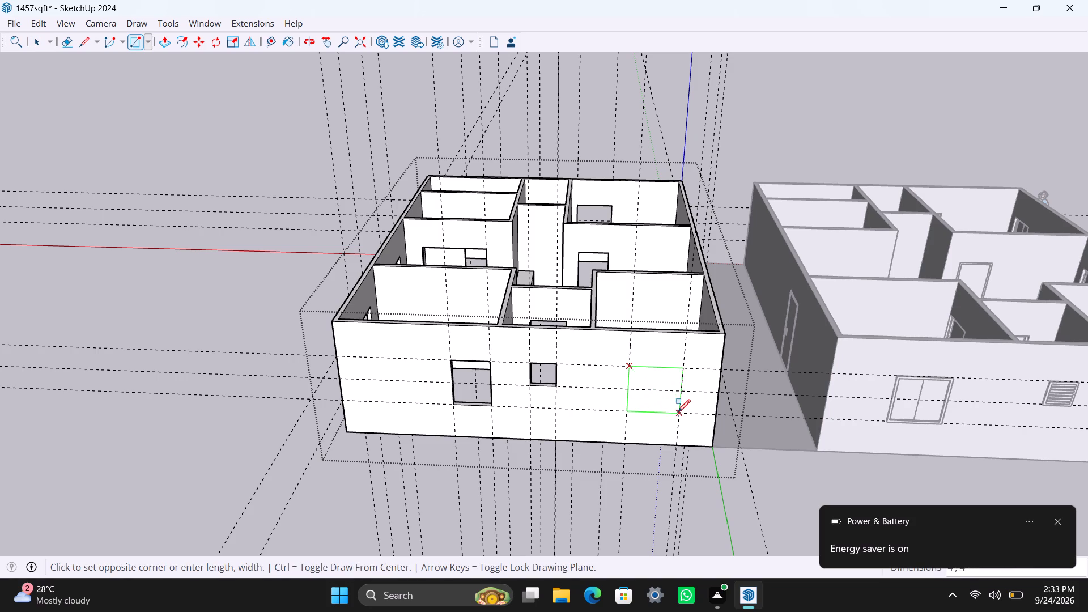
key(space)
click(659, 406)
key(p)
drag(659, 404, 660, 396)
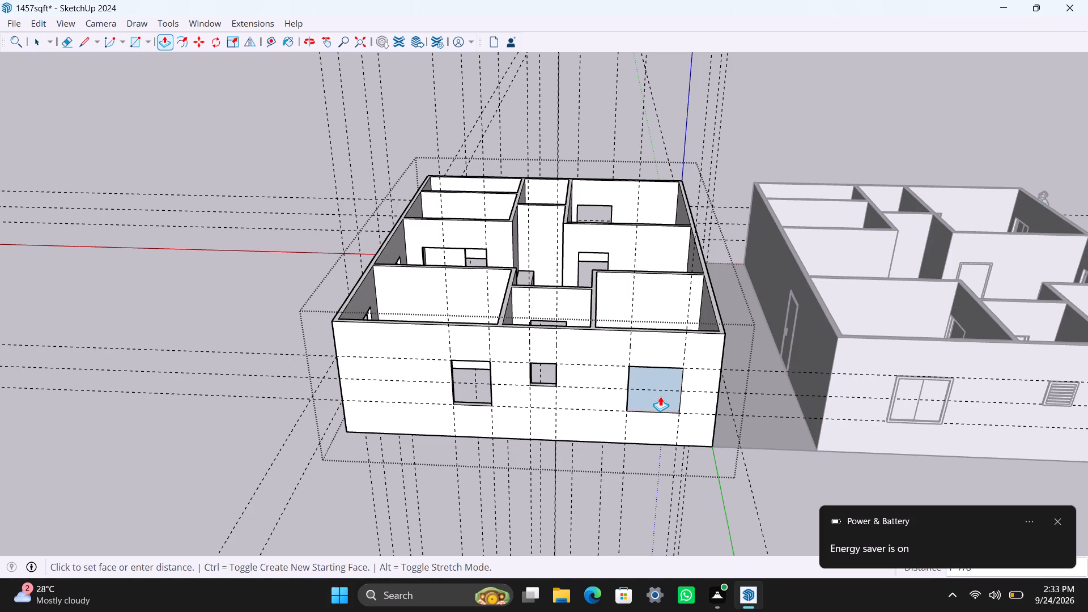
drag(660, 396, 671, 396)
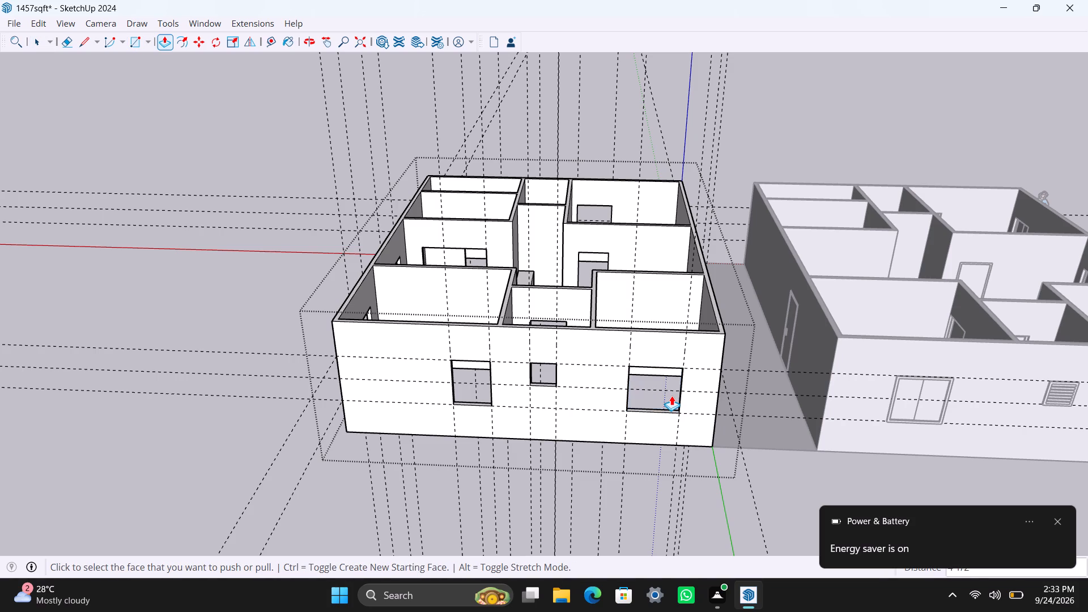
key(ctrl+s)
key(space)
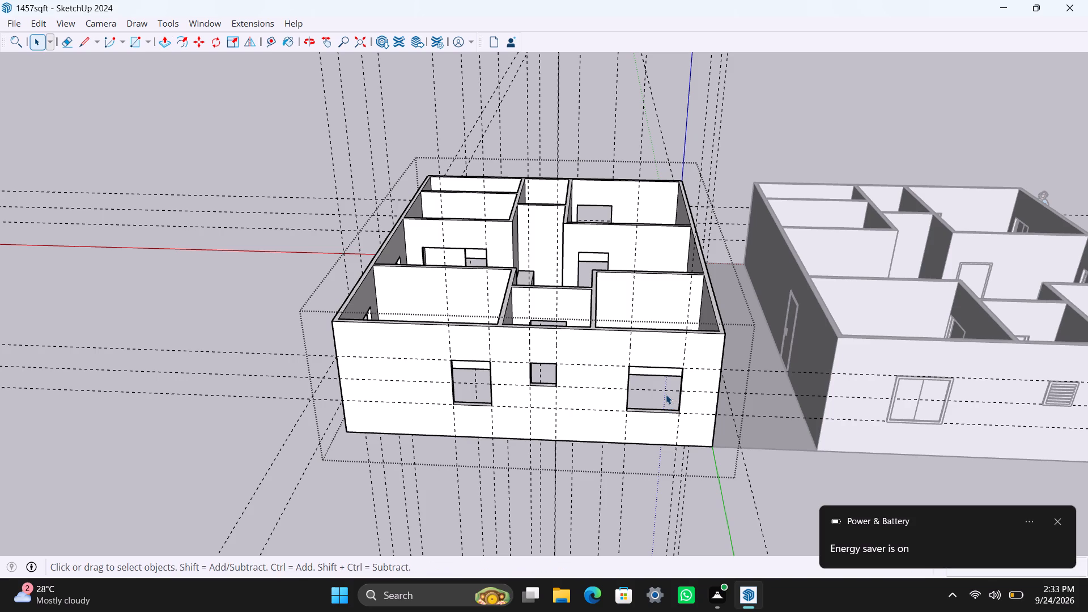
Delete all the guides from the model and save the file.
scroll(676, 384, down, 3)
middle_drag(706, 405, 661, 405)
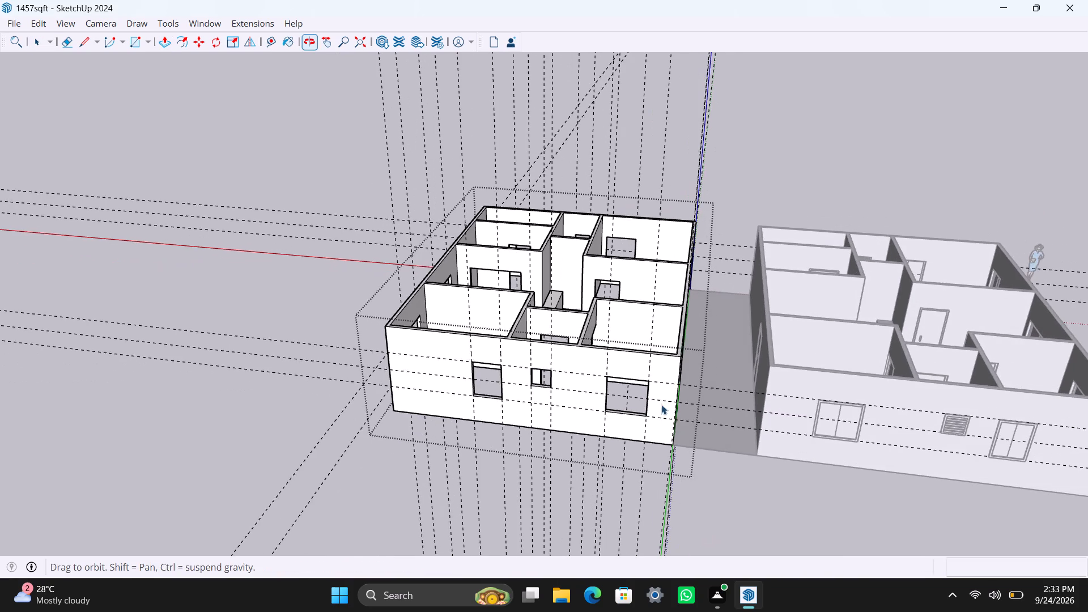
middle_drag(661, 405, 661, 405)
click(789, 165)
click(31, 22)
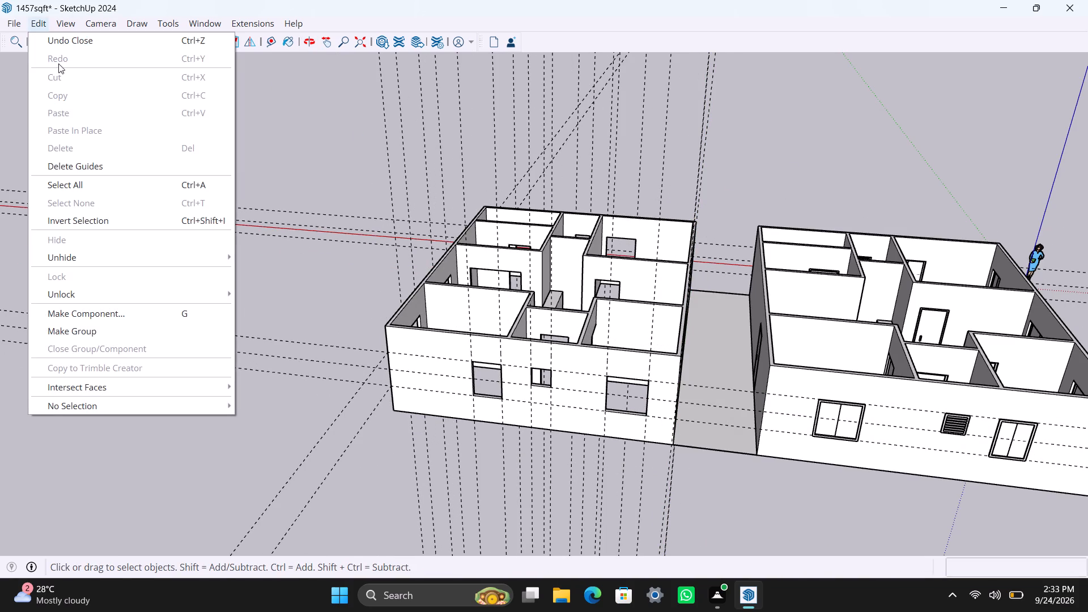
click(83, 161)
click(161, 123)
scroll(279, 253, down, 2)
middle_drag(300, 274, 339, 278)
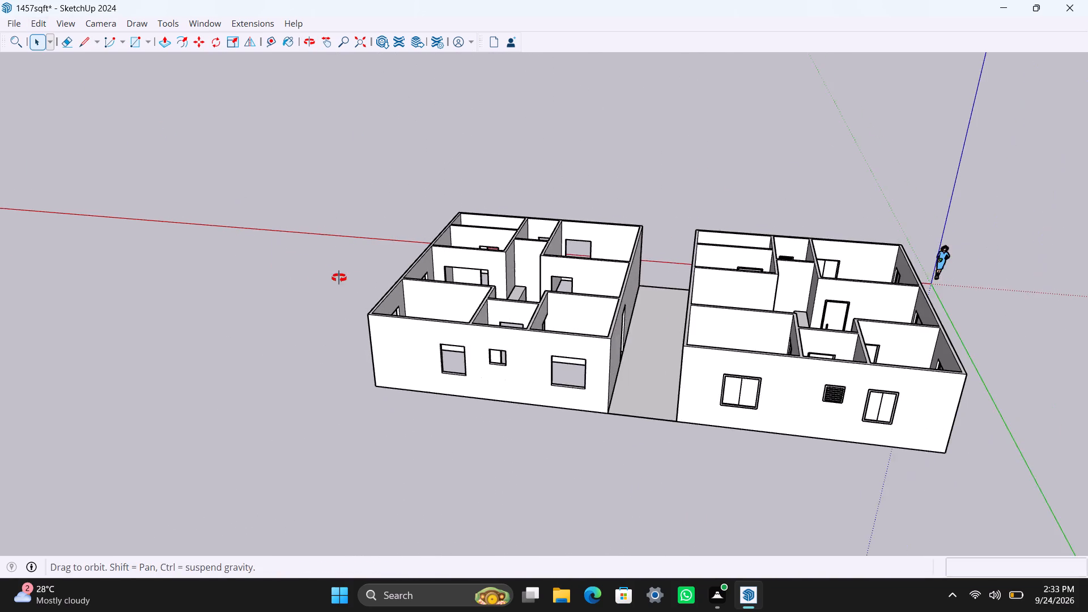
middle_drag(339, 278, 379, 278)
key(ctrl+s)
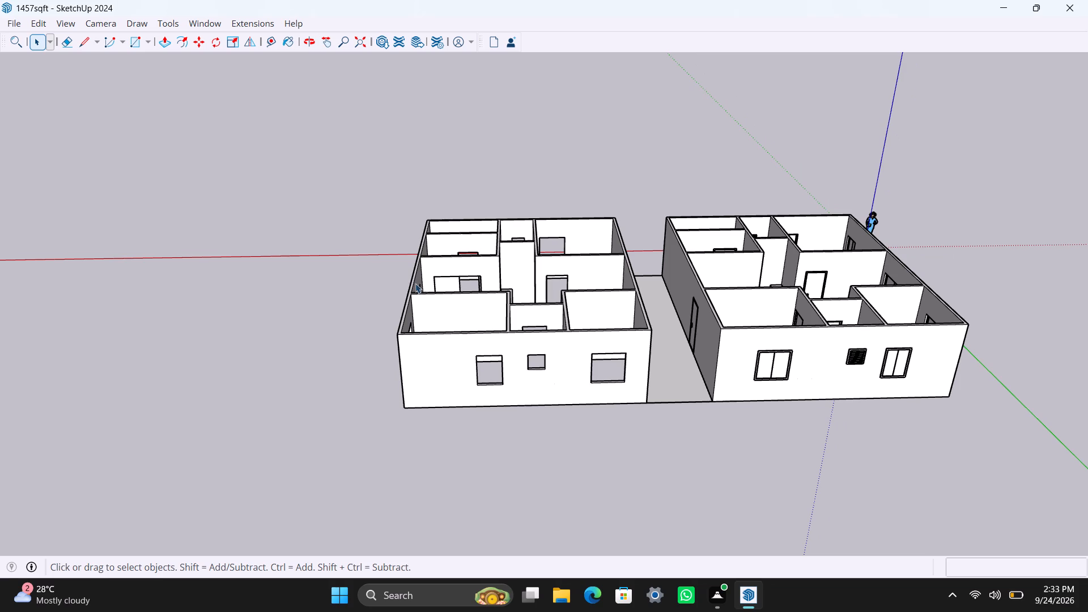
Inside the second unit's group, draw a 3' by 4' rectangle over the short outer wall's narrower window opening and group it.
scroll(469, 395, up, 2)
scroll(523, 375, up, 4)
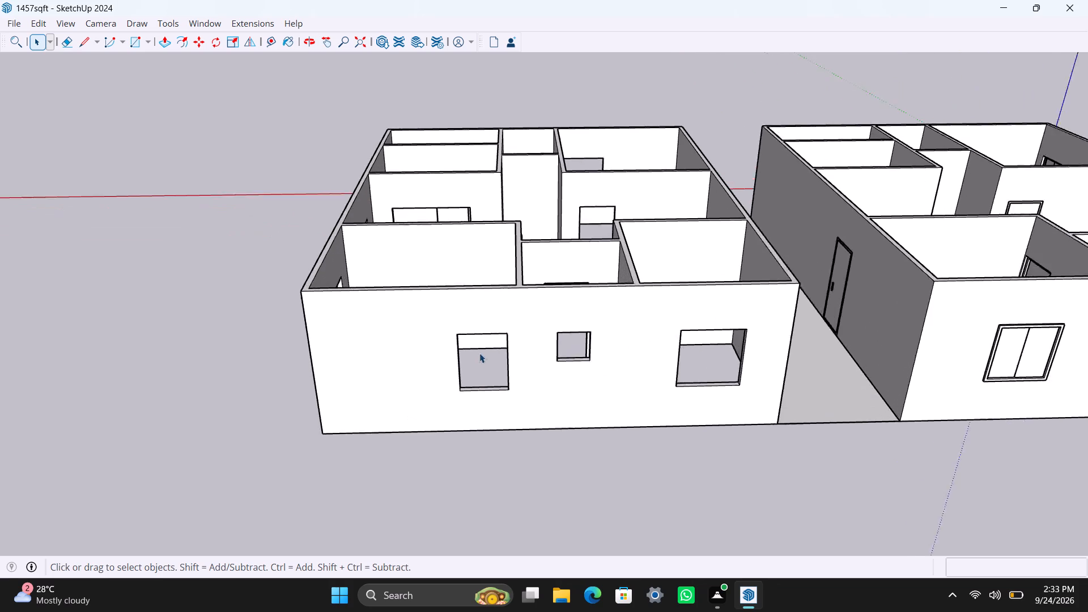
scroll(479, 353, up, 1)
double_click(447, 314)
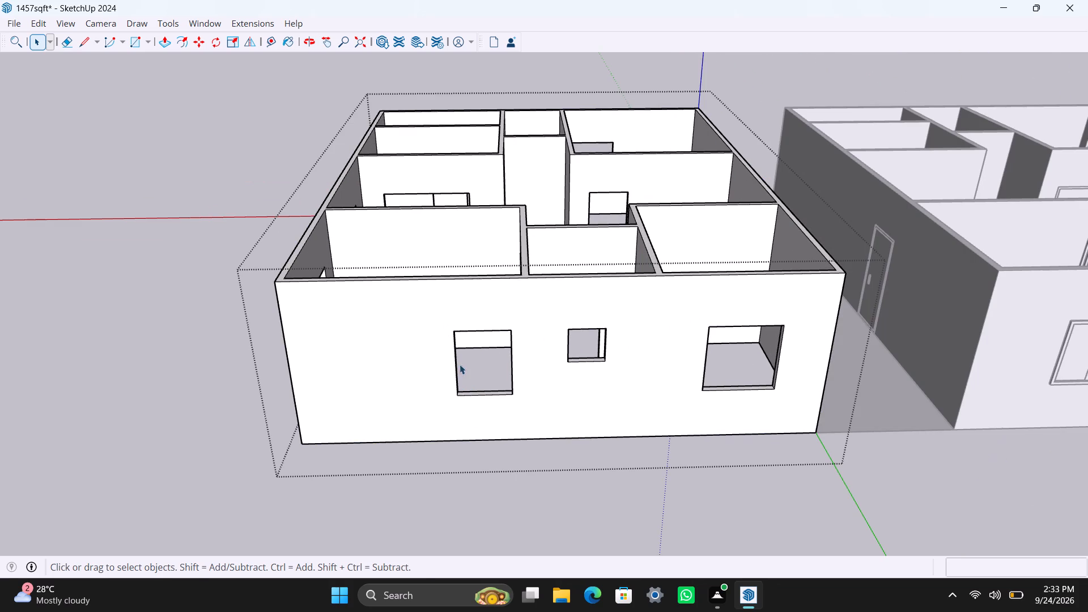
key(r)
drag(454, 333, 458, 344)
click(512, 394)
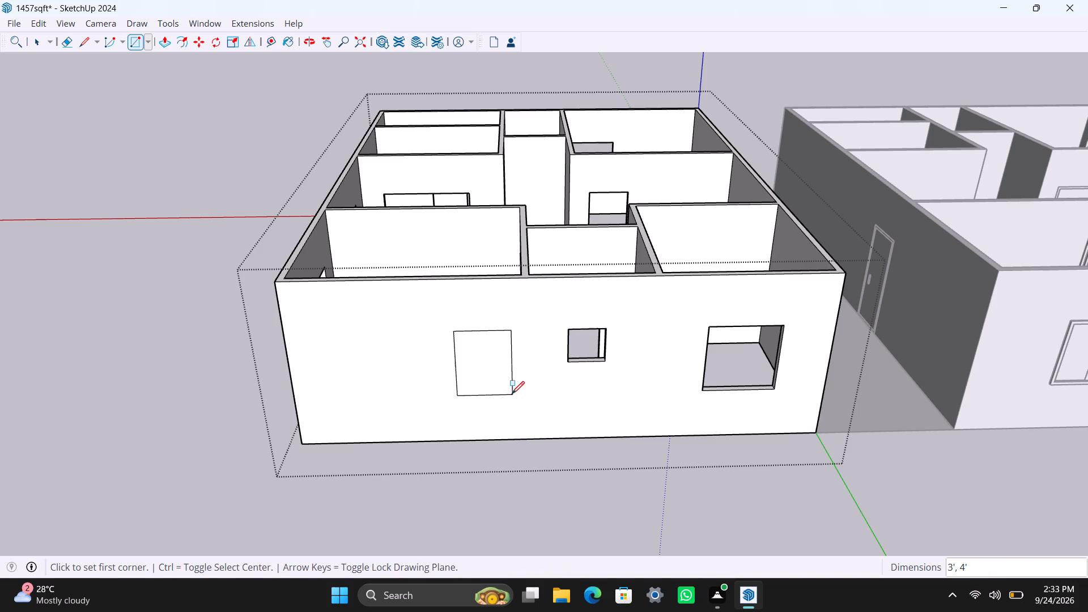
key(space)
double_click(471, 371)
right_click(472, 370)
click(563, 159)
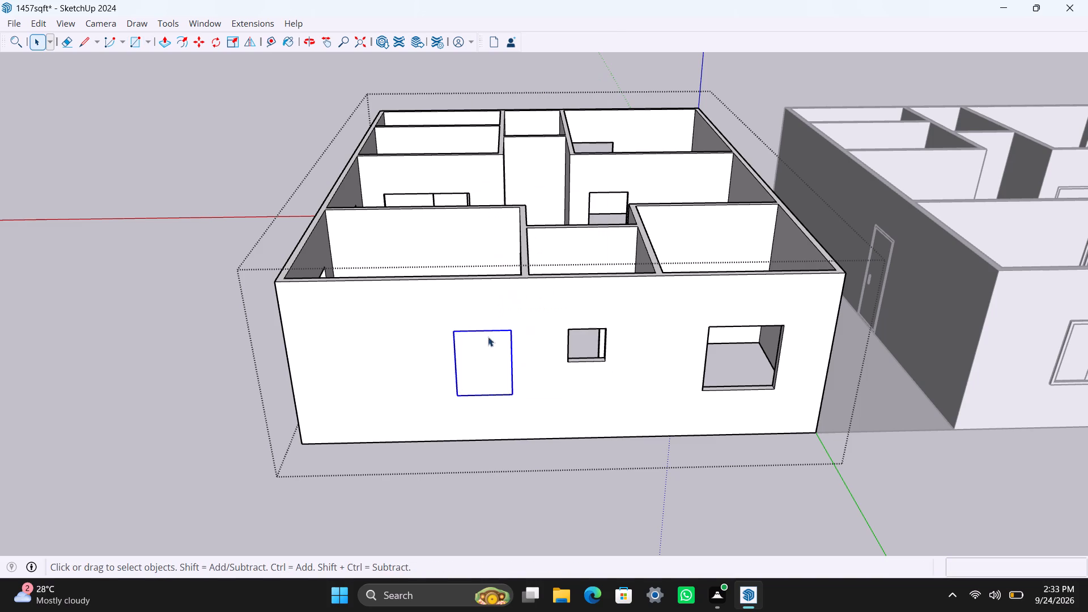
Offset the window rectangle's edges 2" inward and delete the inner face to leave a frame outline.
scroll(478, 364, up, 2)
triple_click(467, 349)
key(f)
click(456, 352)
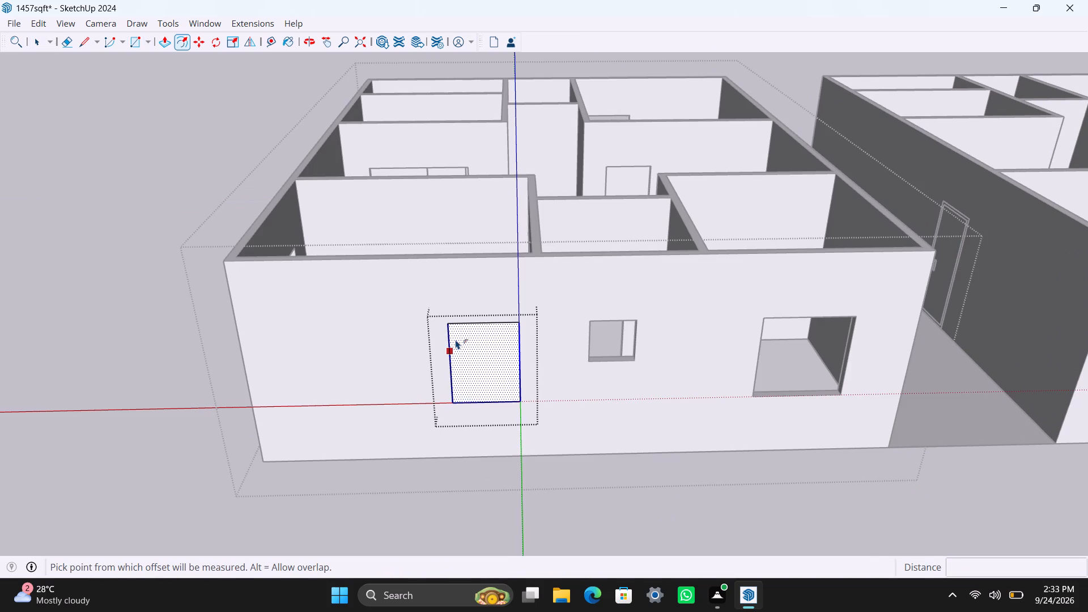
text(2")
key(Return)
key(space)
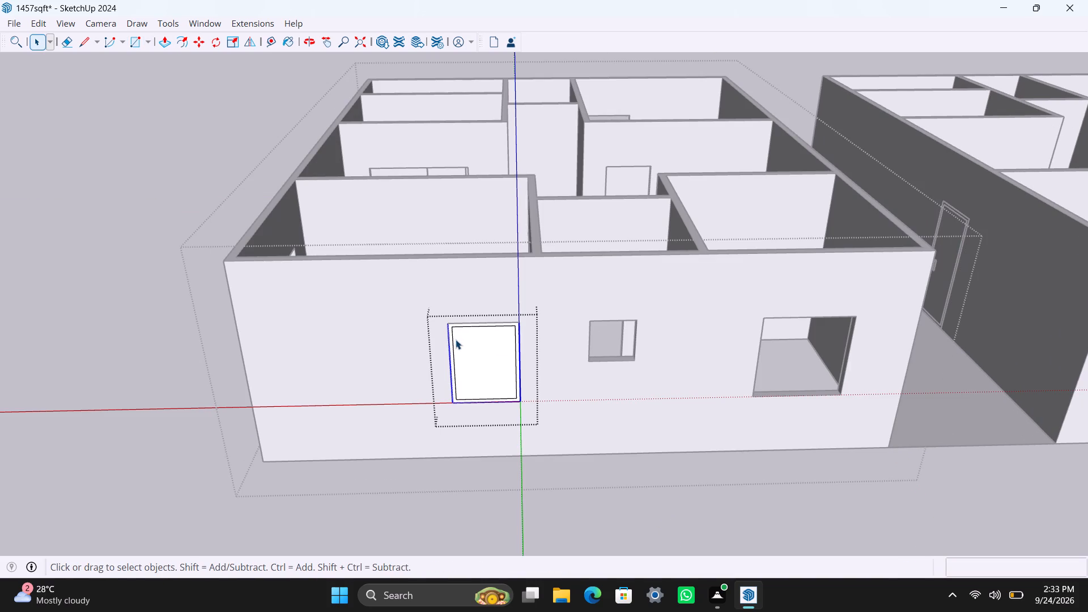
click(472, 347)
key(Delete)
Extrude the window frame face 1.5".
scroll(454, 390, up, 3)
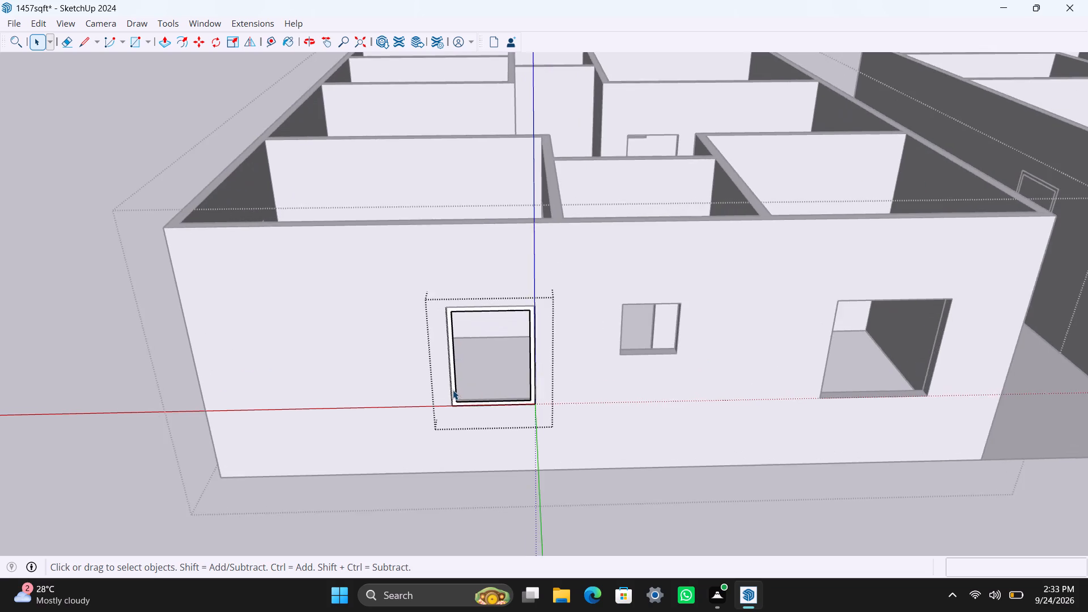
scroll(453, 390, up, 4)
click(456, 384)
key(p)
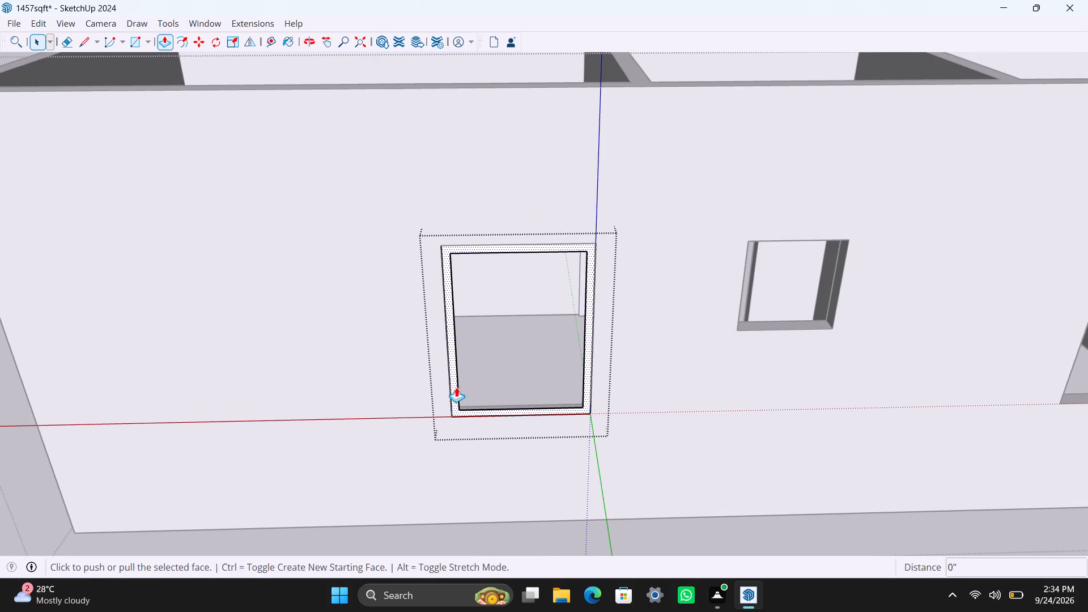
drag(456, 387, 459, 380)
text(1.5")
key(Return)
click(457, 388)
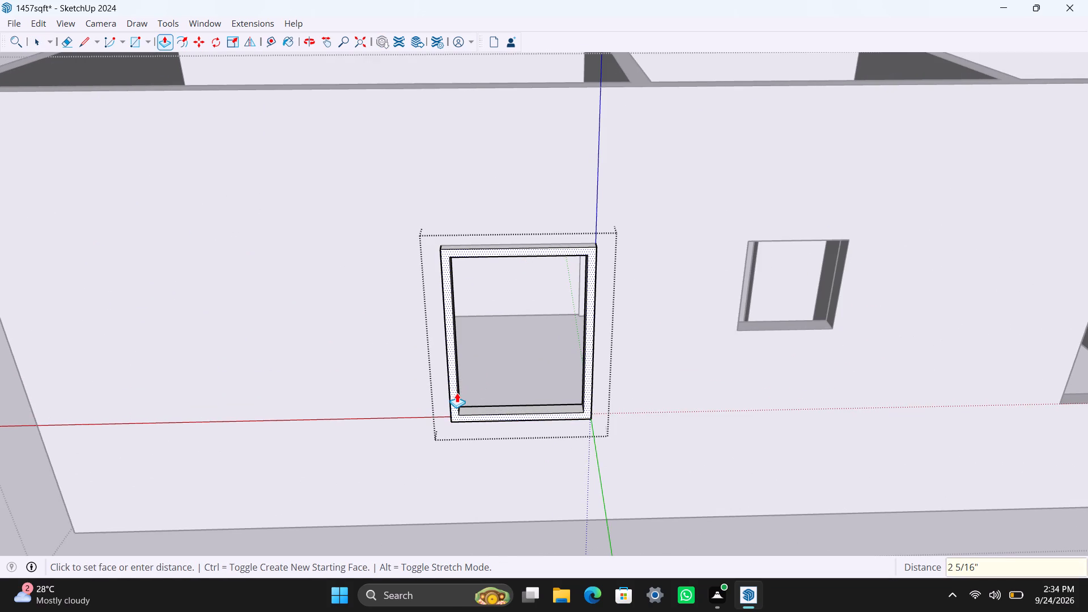
text(1.5")
key(Return)
key(space)
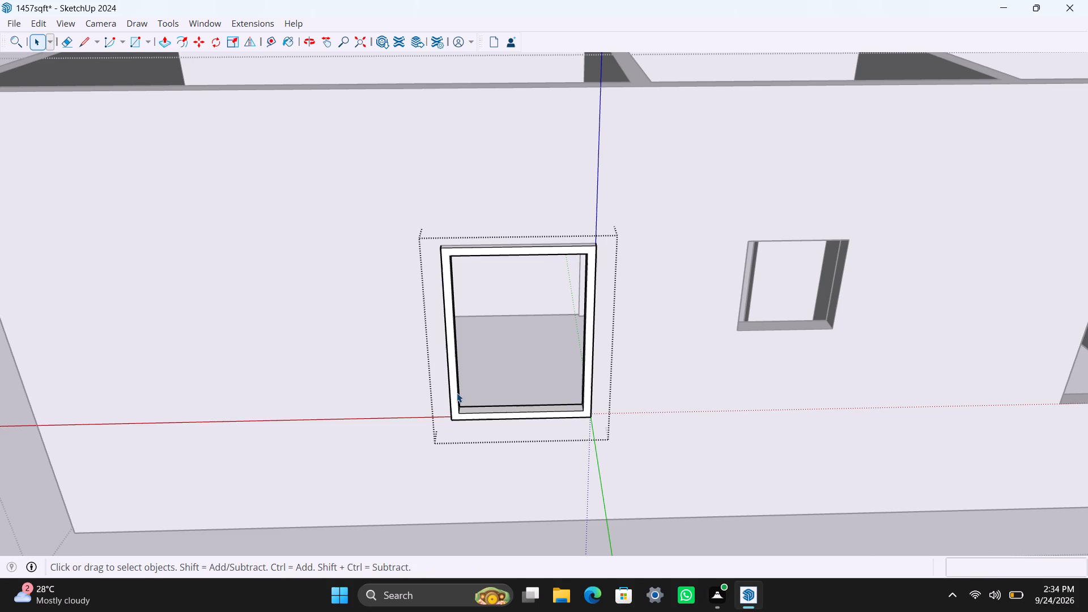
Draw a 1' 4" by 3' 8" panel over half of the frame opening, delete the leftover face beside it, and group the panel.
key(r)
click(454, 258)
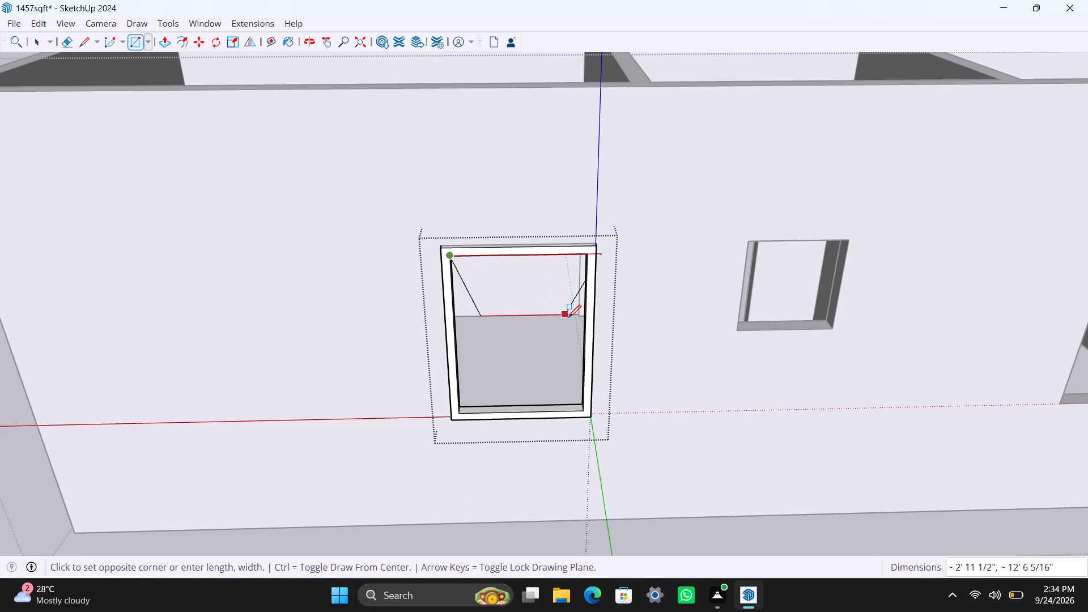
click(526, 412)
key(space)
click(540, 385)
key(Delete)
double_click(507, 362)
right_click(506, 361)
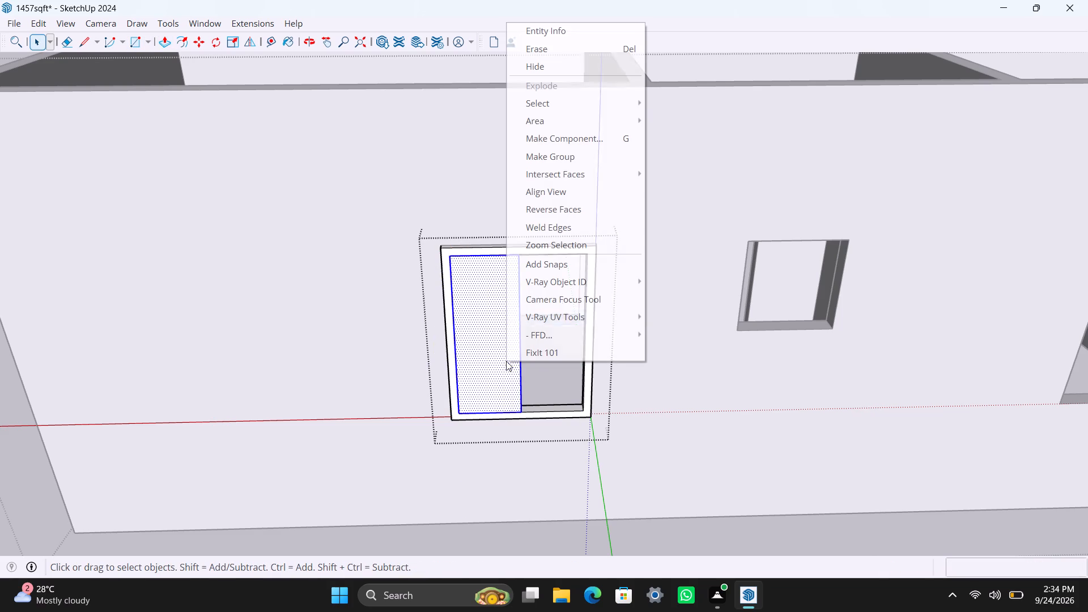
drag(576, 150, 572, 160)
Extrude the window panel face 8 mm inside its group.
triple_click(505, 319)
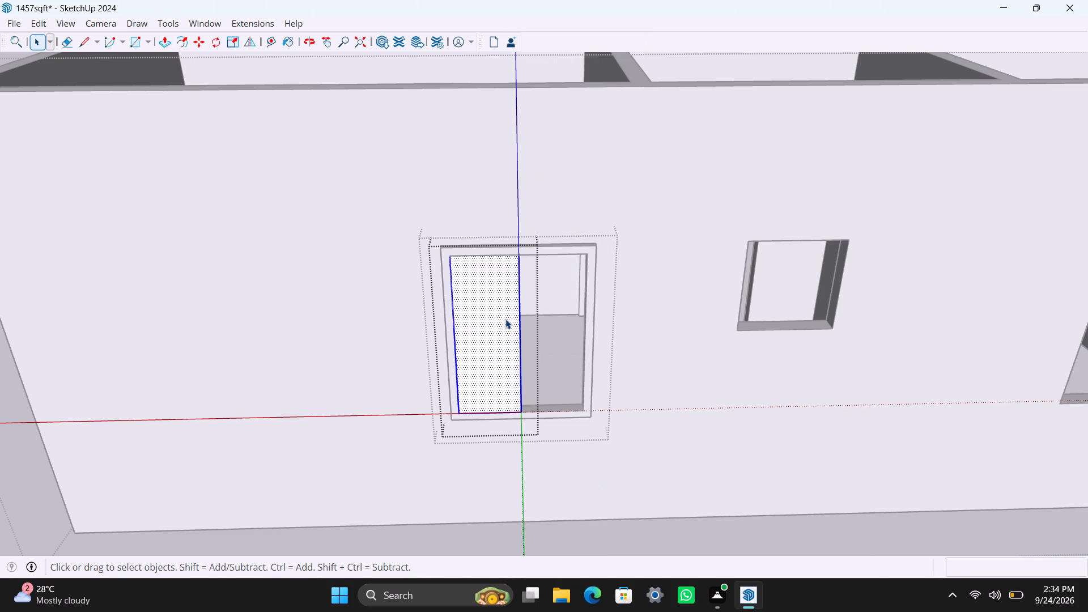
key(p)
drag(505, 319, 521, 311)
scroll(537, 369, up, 2)
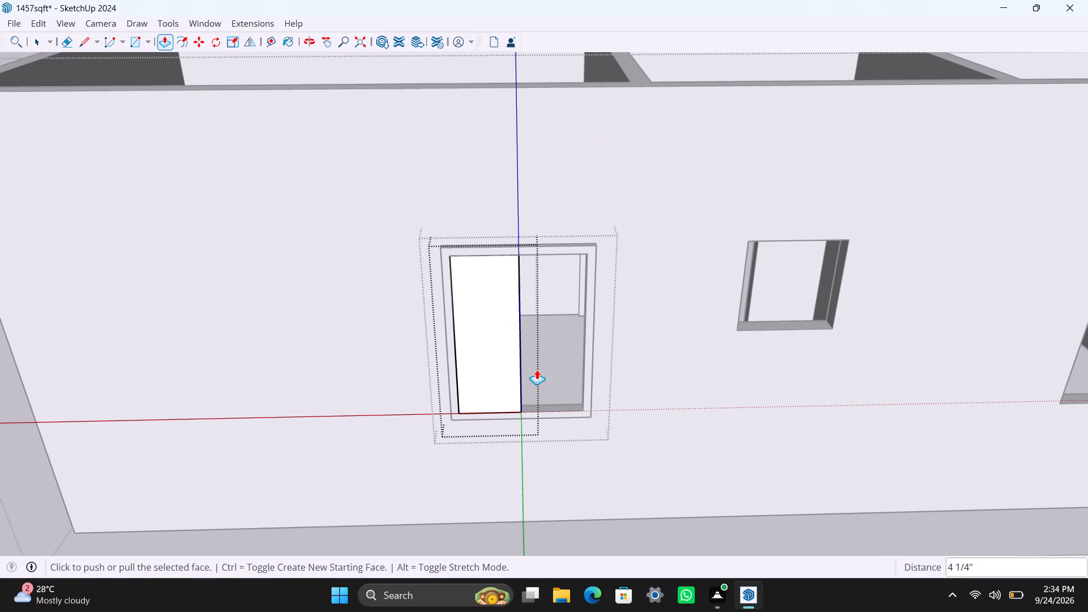
middle_drag(535, 387, 460, 419)
scroll(460, 419, up, 1)
text(8MM)
key(Return)
key(space)
Copy the window panel sideways into the empty half of the frame.
scroll(402, 437, down, 5)
middle_drag(227, 473, 296, 428)
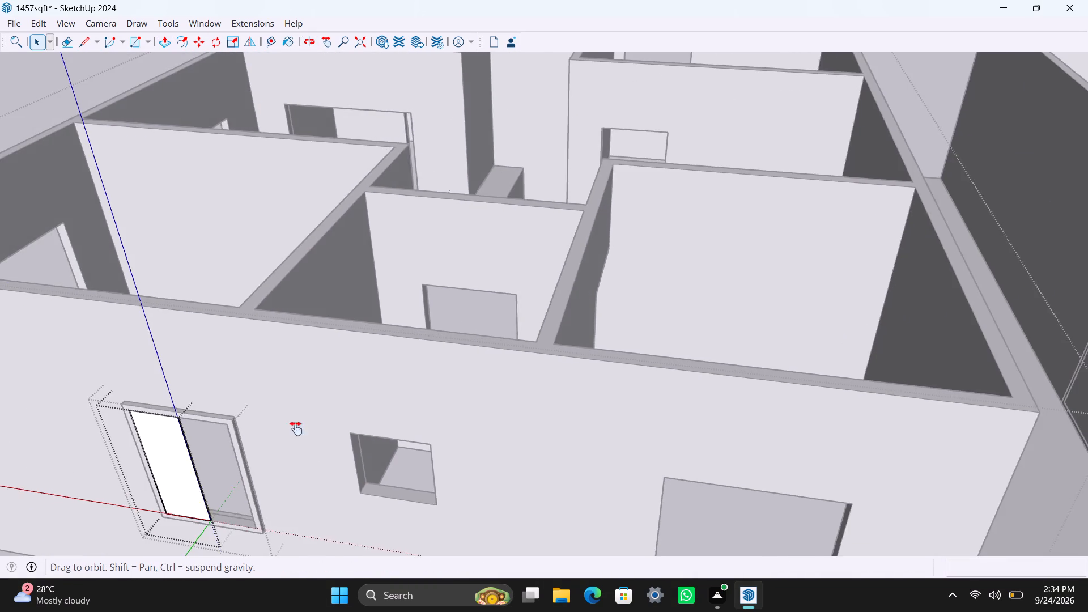
middle_drag(296, 428, 523, 223)
click(433, 495)
click(416, 349)
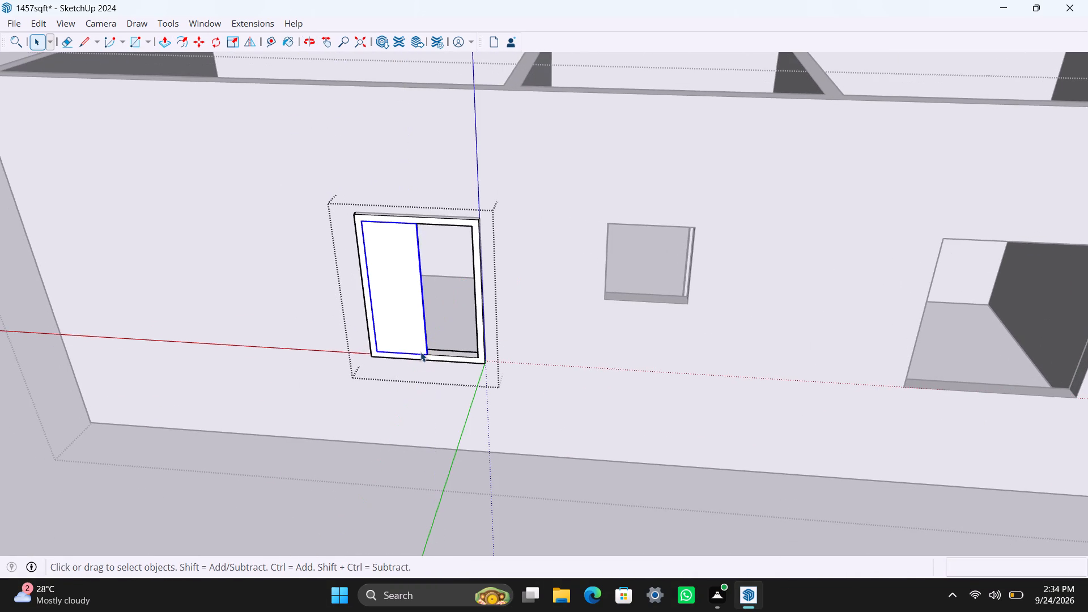
scroll(424, 352, up, 4)
key(m)
scroll(428, 351, up, 5)
middle_drag(412, 366, 410, 393)
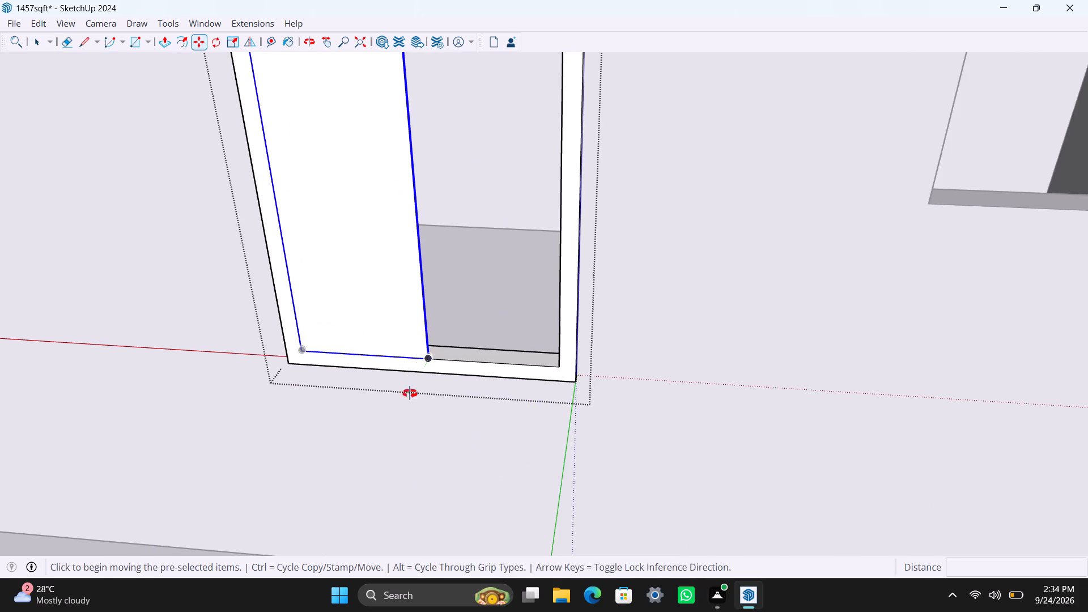
middle_drag(410, 393, 388, 443)
scroll(466, 335, up, 2)
scroll(421, 358, up, 2)
click(421, 356)
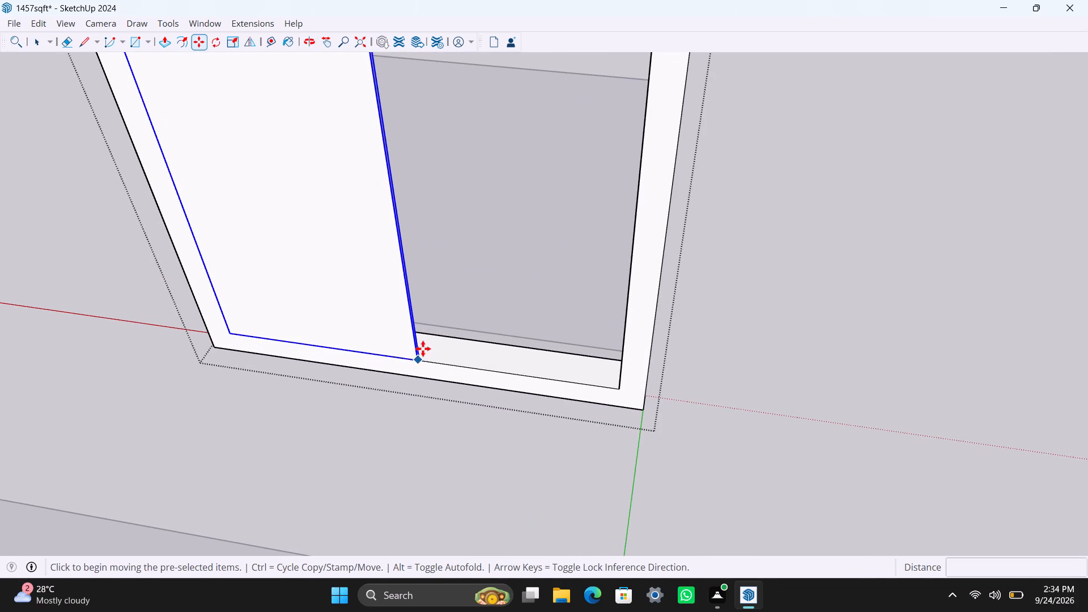
click(424, 345)
click(424, 345)
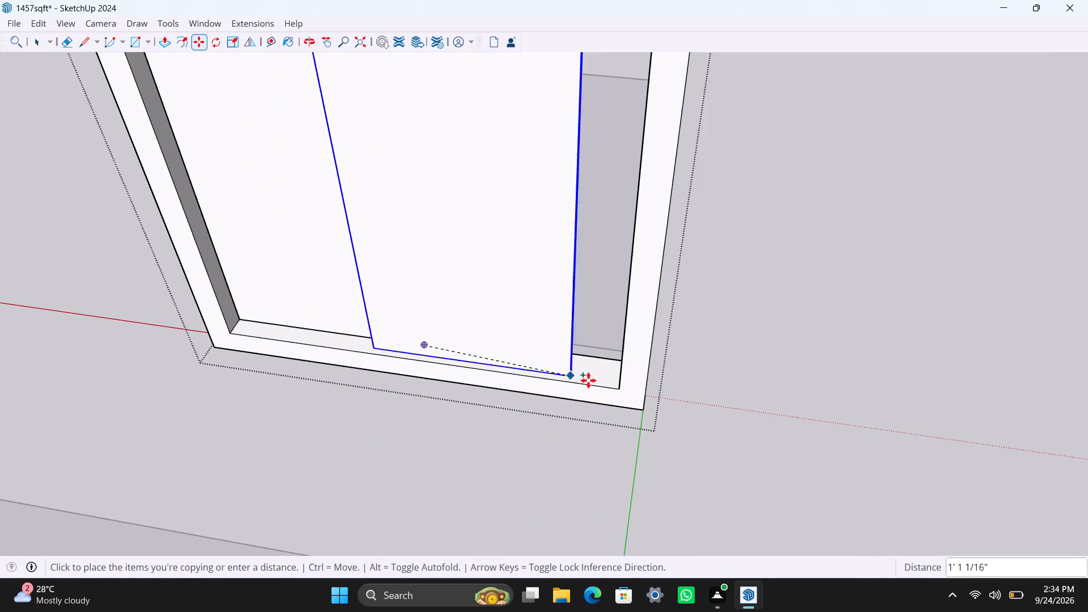
click(615, 386)
Move the copied panel about 1 3/8" back into the frame to meet the first panel's corner, and close the window group.
scroll(454, 379, up, 3)
middle_drag(414, 360, 462, 377)
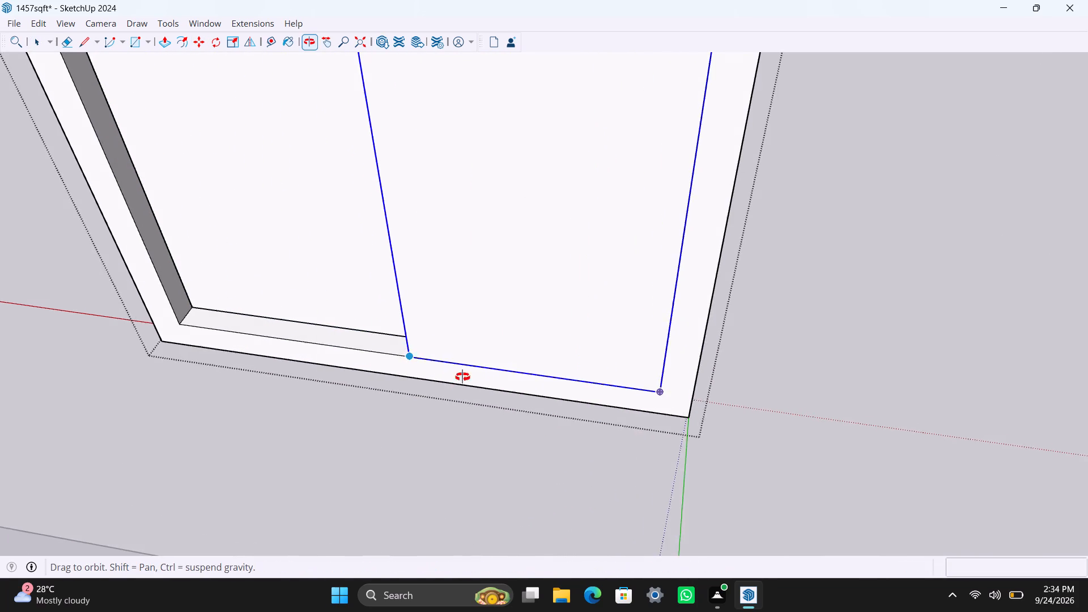
middle_drag(462, 377, 641, 382)
scroll(433, 417, up, 10)
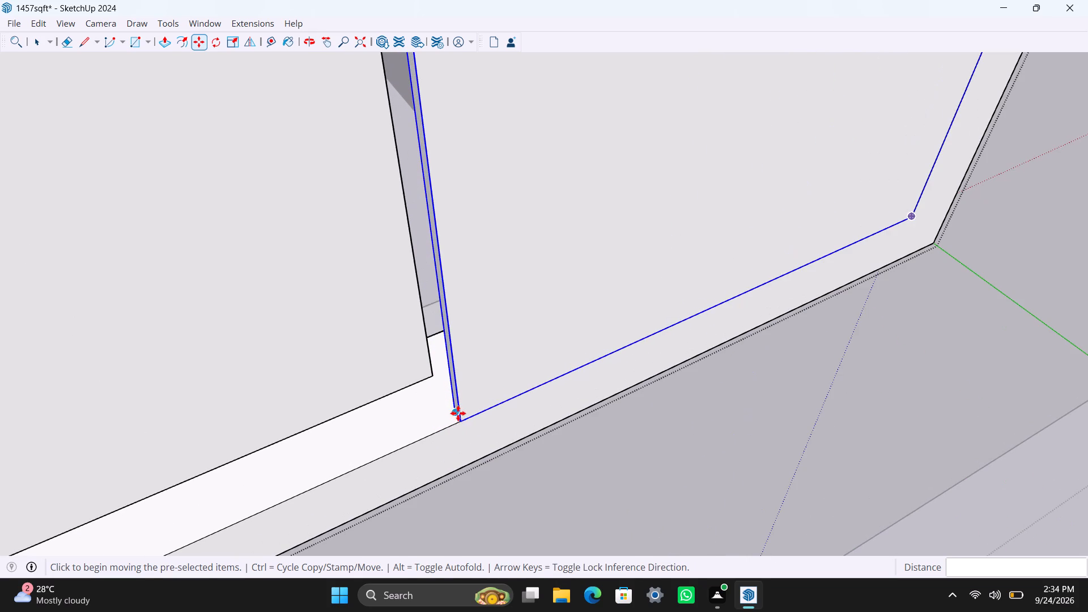
click(456, 411)
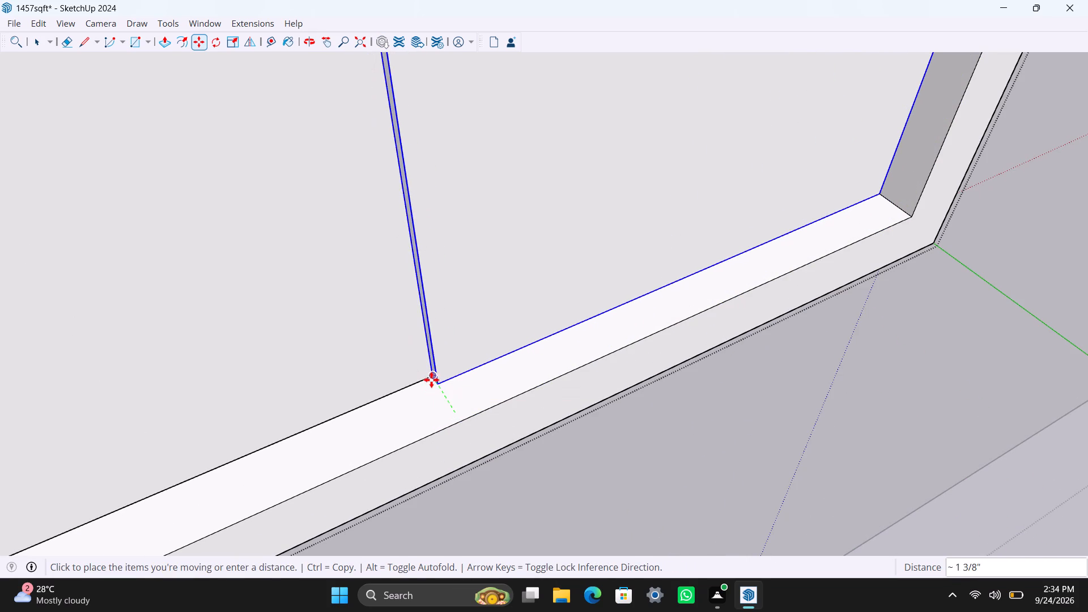
key(space)
scroll(428, 403, up, 3)
middle_drag(430, 418, 513, 422)
key(m)
click(483, 427)
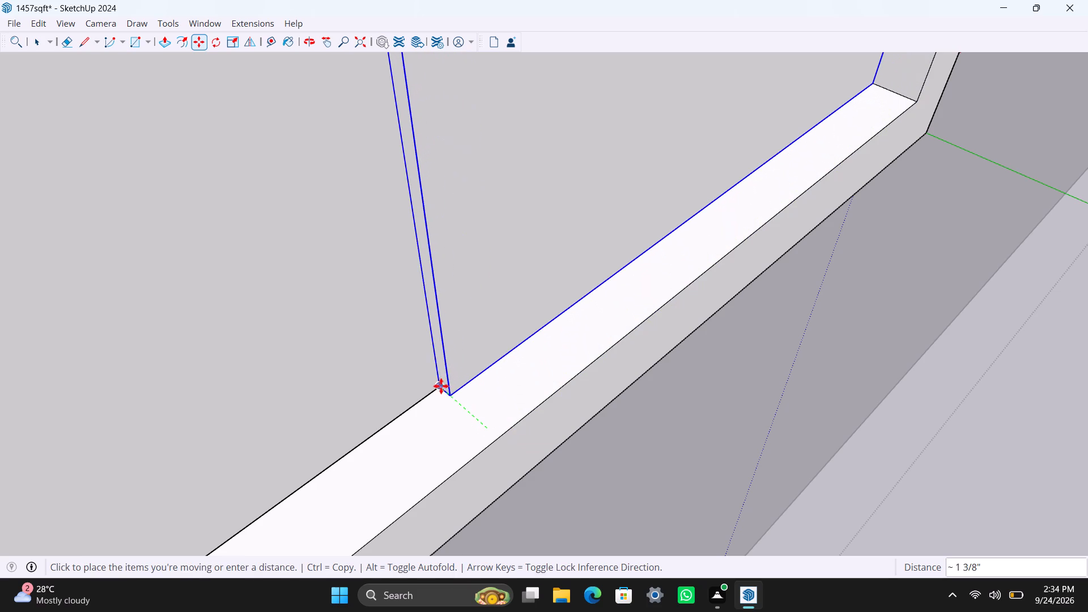
click(440, 385)
key(space)
scroll(467, 412, down, 20)
scroll(467, 412, down, 4)
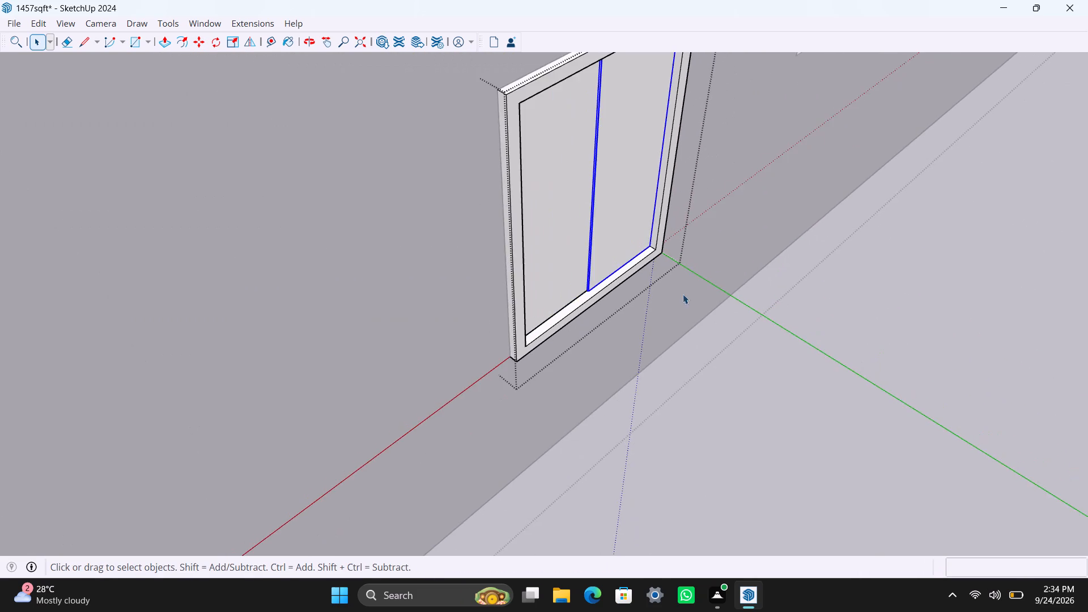
middle_drag(695, 302, 375, 321)
scroll(389, 349, down, 4)
shift+middle_click(447, 391)
click(461, 458)
Draw a rectangle over the short outer wall's ventilator opening from corner to corner and make it a group.
scroll(558, 424, down, 3)
middle_drag(546, 424, 444, 441)
scroll(561, 354, up, 3)
middle_drag(638, 326, 678, 209)
scroll(573, 325, down, 4)
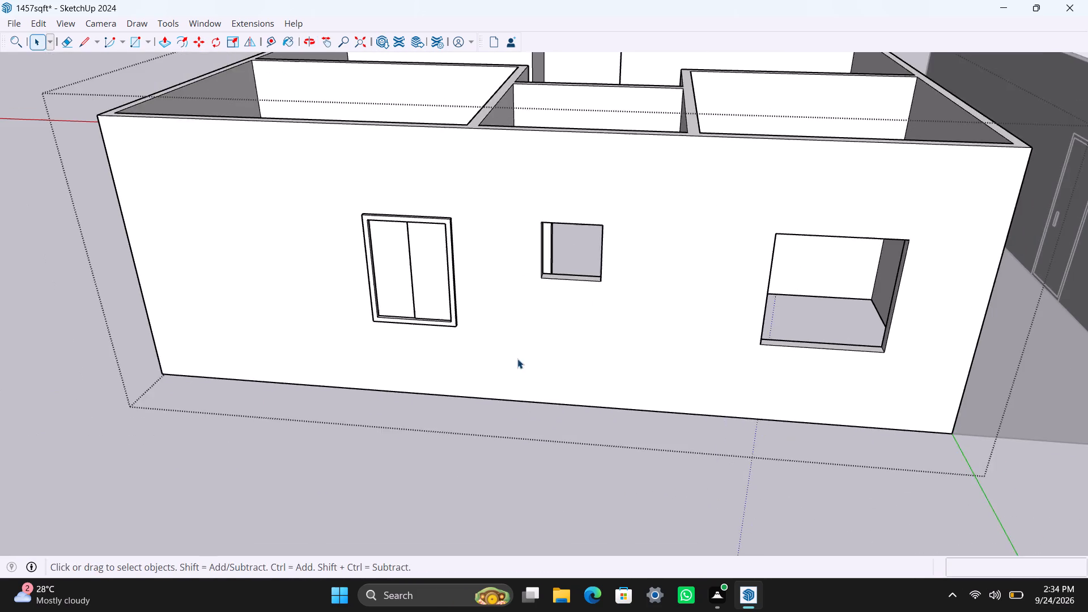
shift+middle_drag(519, 363, 503, 432)
scroll(554, 312, up, 3)
middle_drag(565, 290, 577, 267)
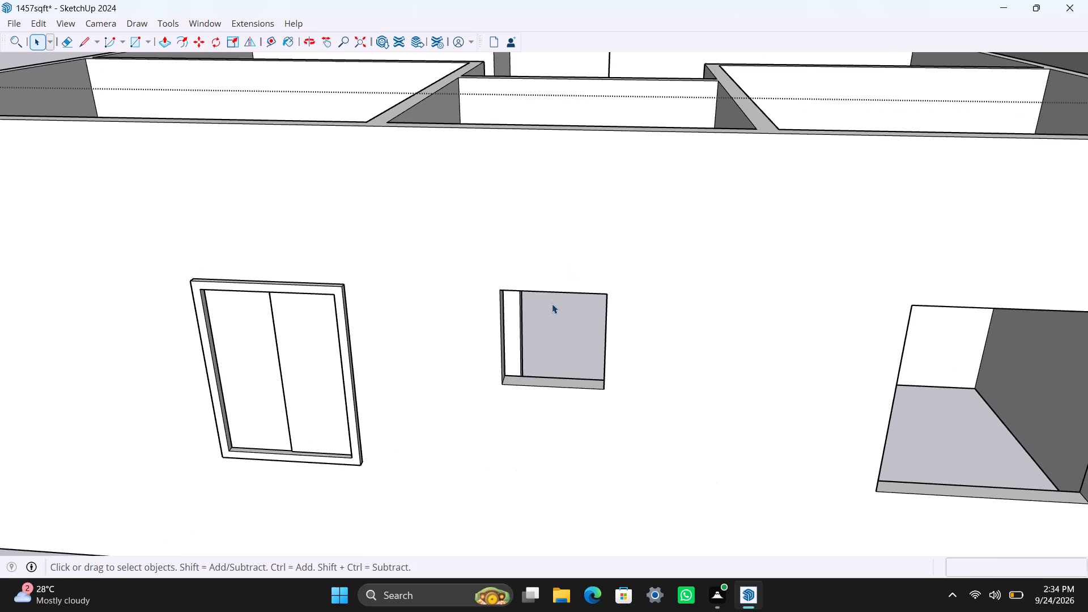
key(r)
click(503, 288)
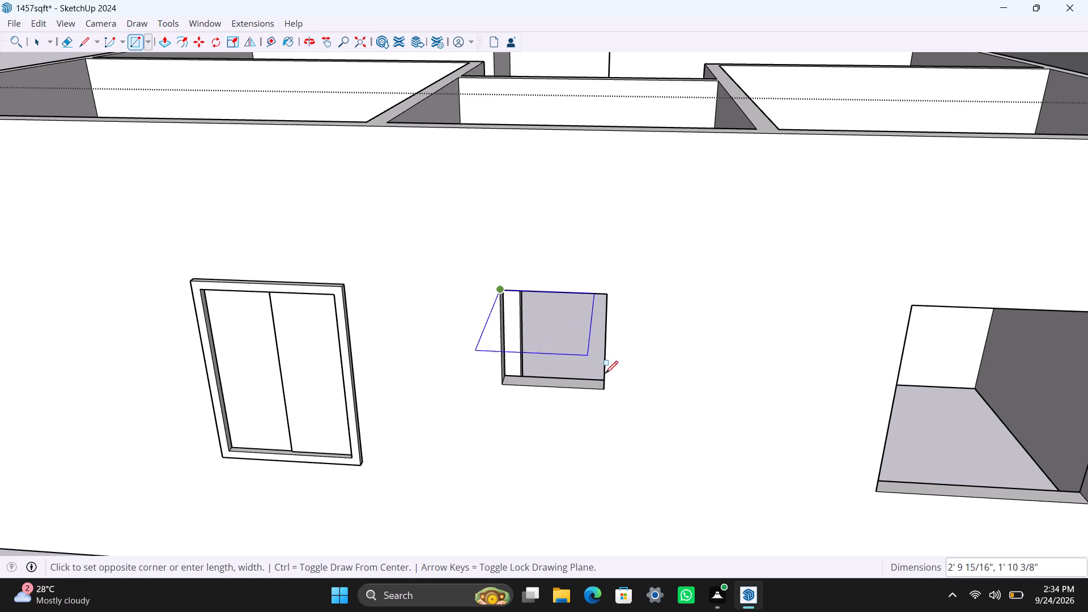
click(602, 388)
key(space)
double_click(556, 343)
right_click(556, 343)
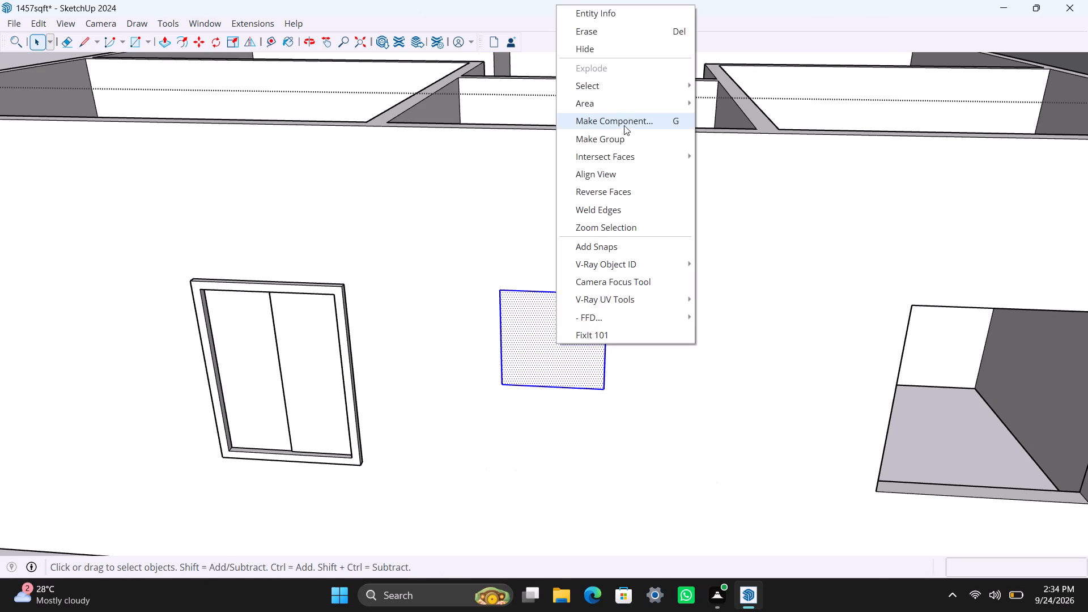
click(621, 135)
Offset the ventilator rectangle's edges 2" inward and delete the inner face to leave a frame outline.
scroll(512, 314, up, 3)
triple_click(506, 322)
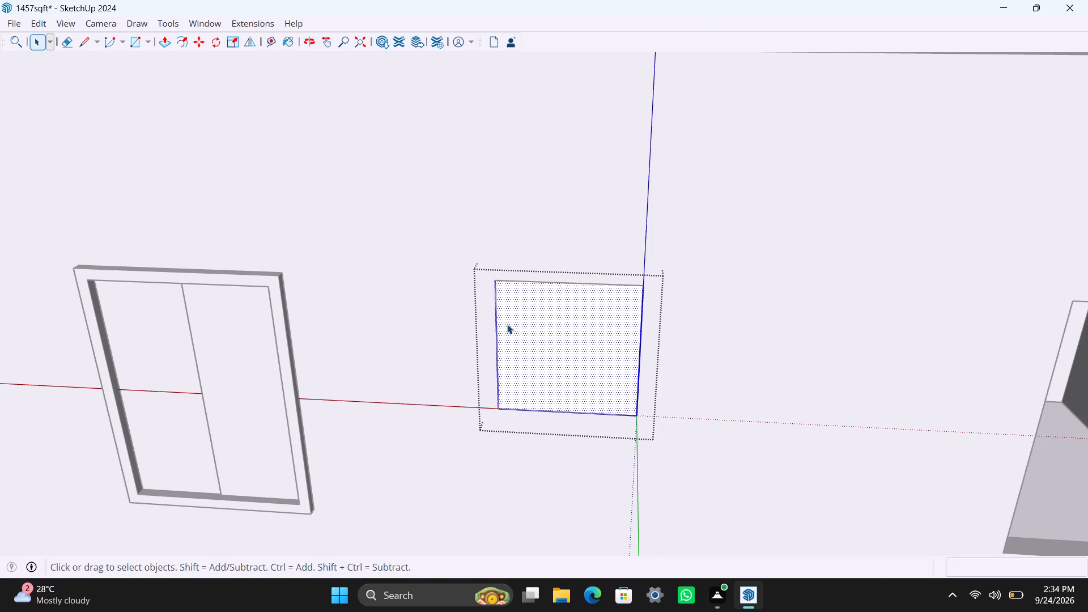
key(f)
click(508, 322)
text(2")
key(Return)
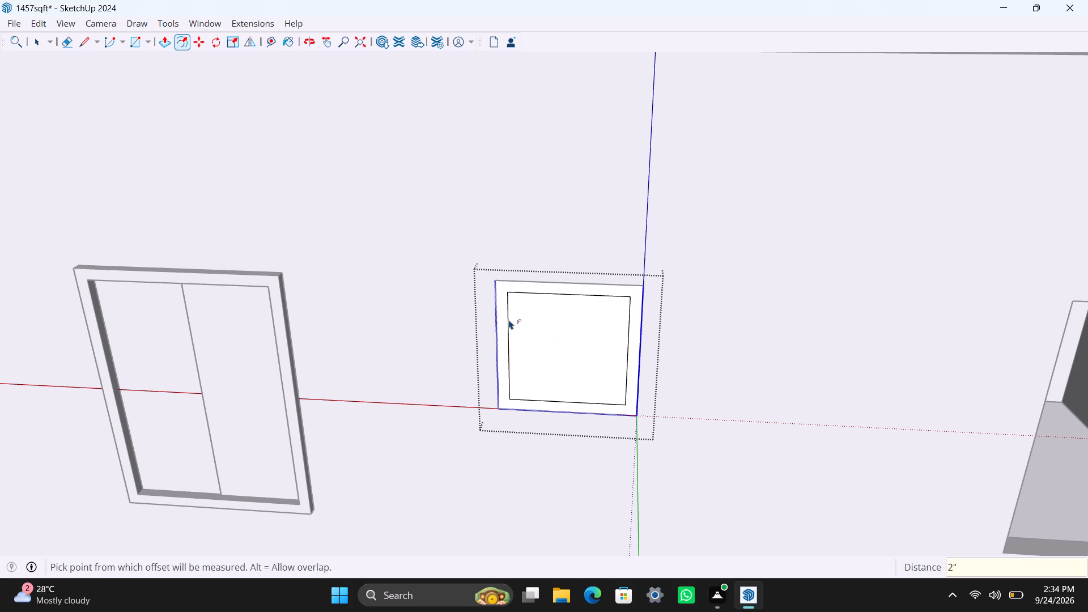
key(space)
click(559, 333)
key(Delete)
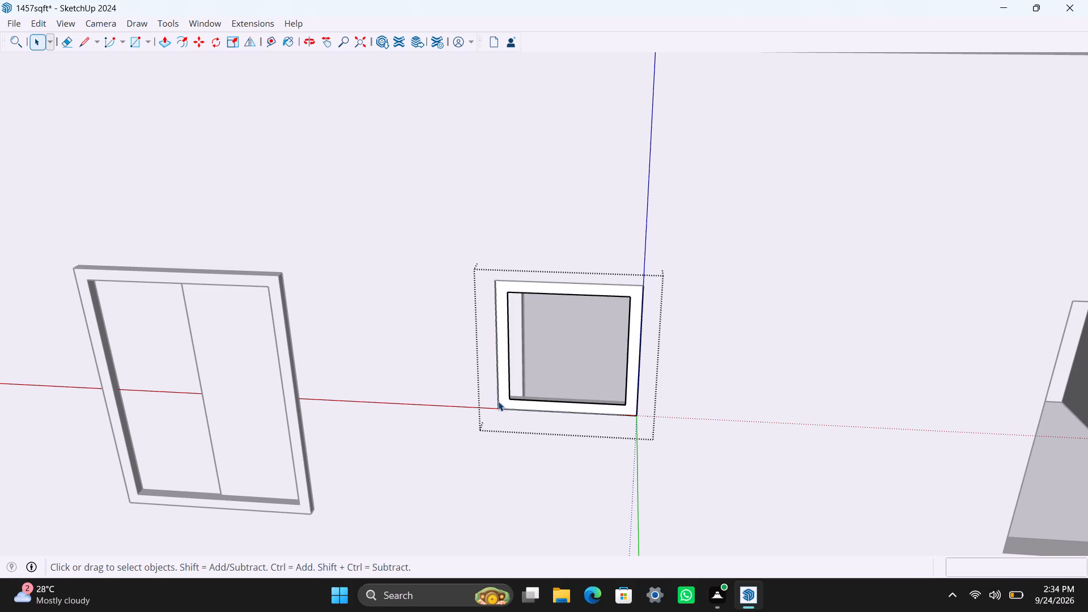
Extrude the ventilator frame outline 1.5" into the wall, and pull its front face outward another 1.5".
scroll(498, 401, up, 5)
click(509, 386)
key(p)
drag(509, 385, 514, 380)
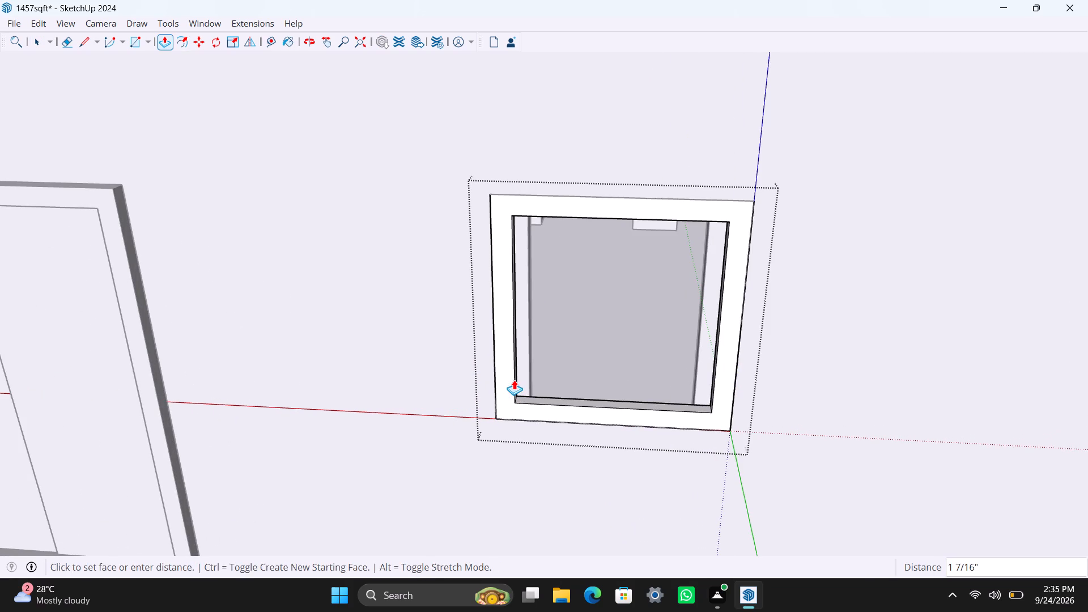
text(1.5")
key(Return)
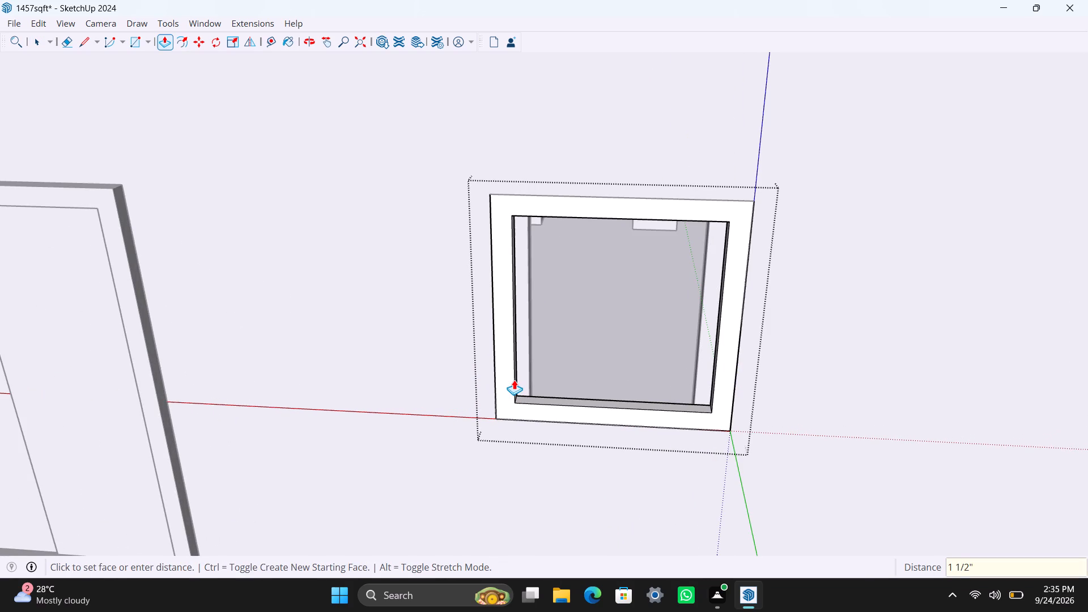
click(512, 391)
text(1.5")
key(Return)
key(space)
Draw a 2" high slat rectangle across the top of the ventilator frame's opening, delete the leftover face, and group the slat.
key(r)
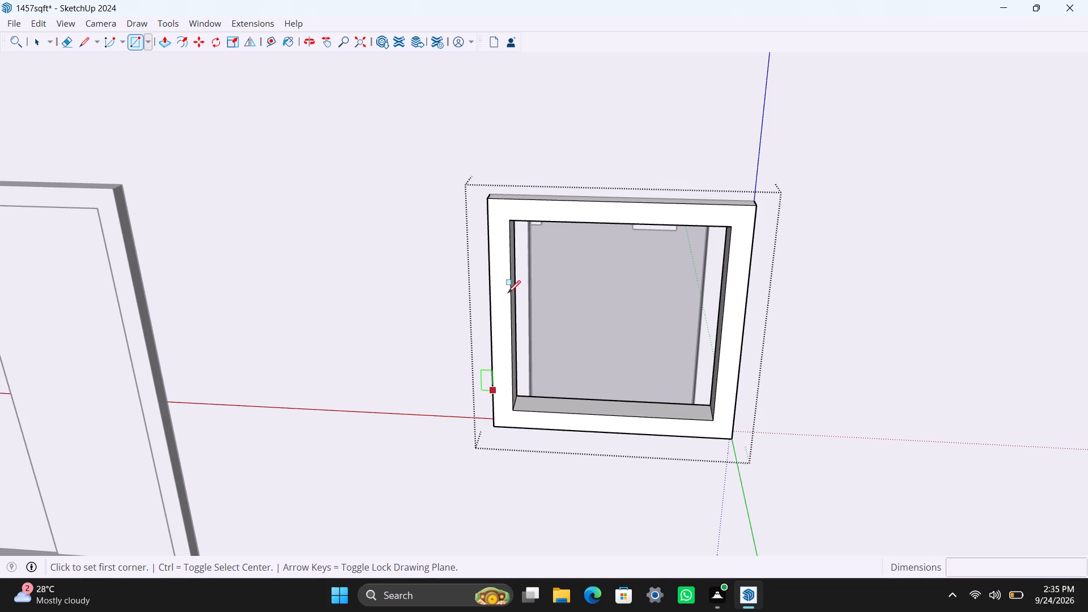
click(516, 219)
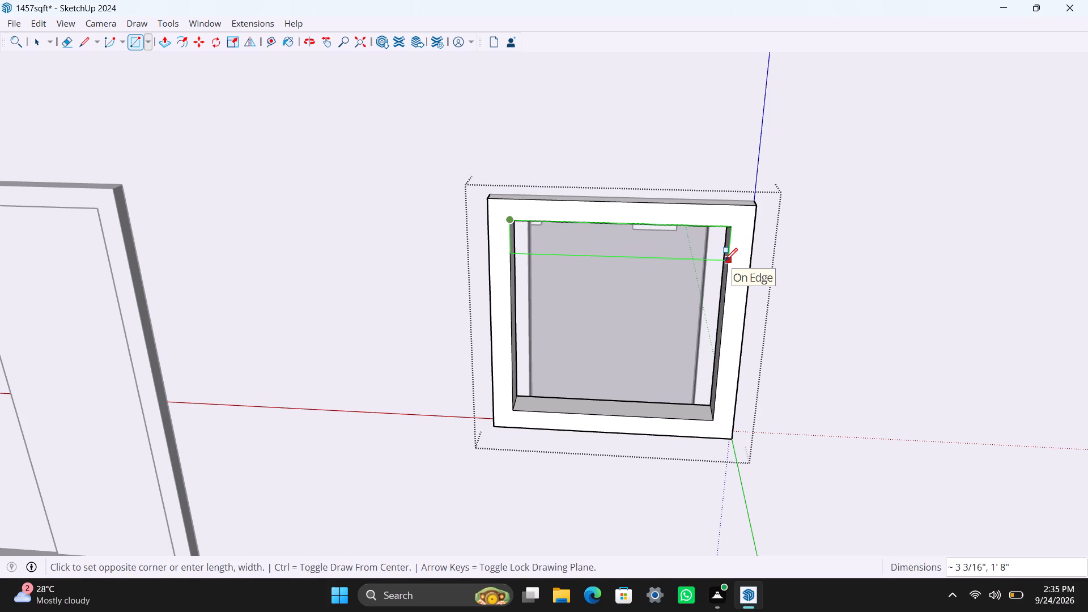
text(2")
key(Return)
key(space)
click(651, 297)
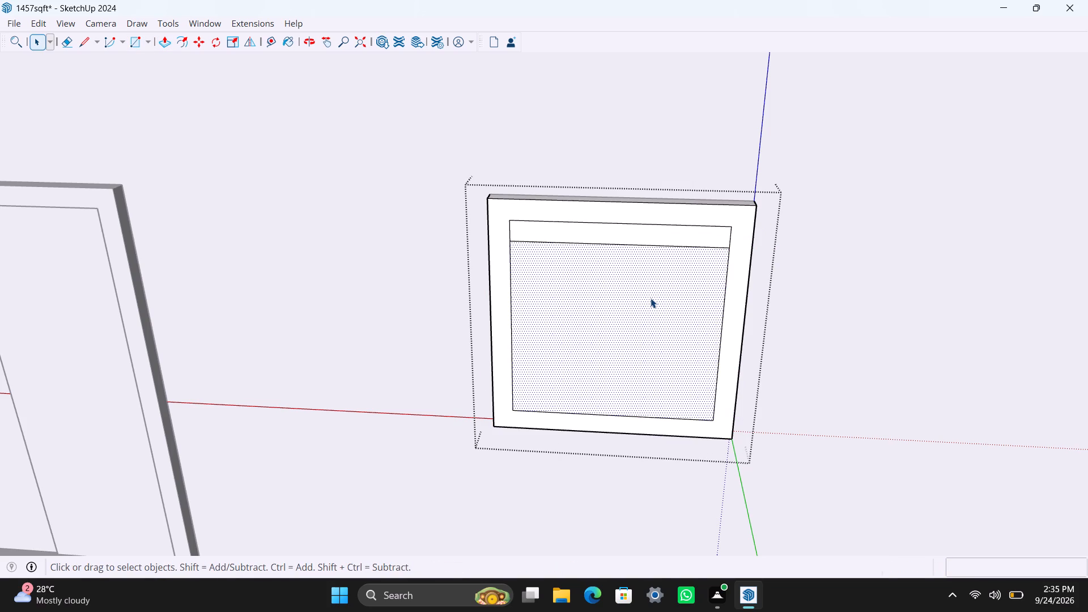
key(Delete)
double_click(645, 238)
right_click(645, 238)
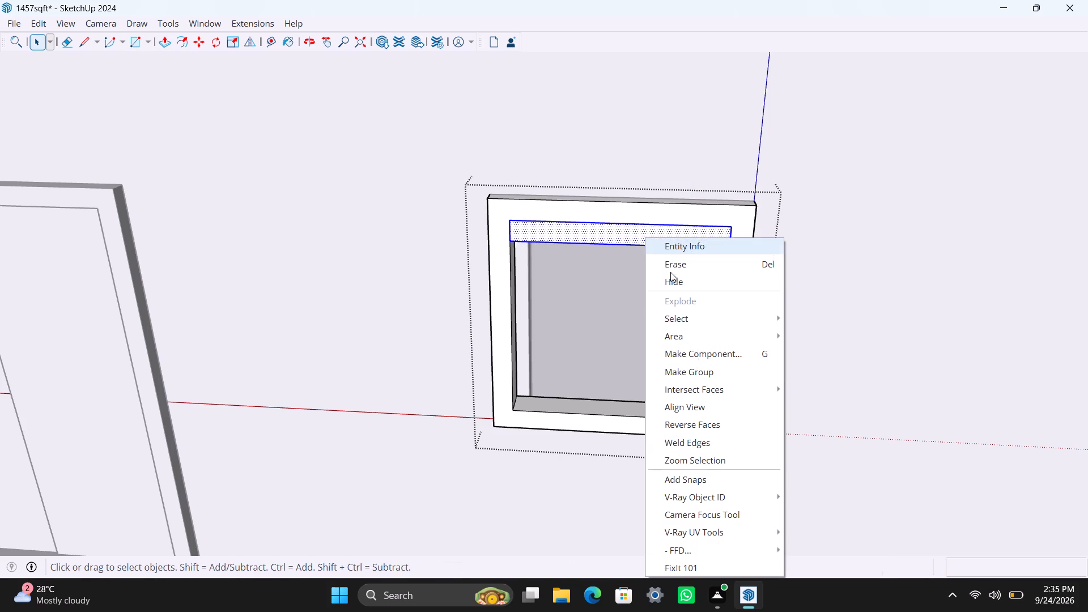
click(691, 376)
Extrude the ventilator's slat 8 mm inside its group and close the slat group.
triple_click(664, 231)
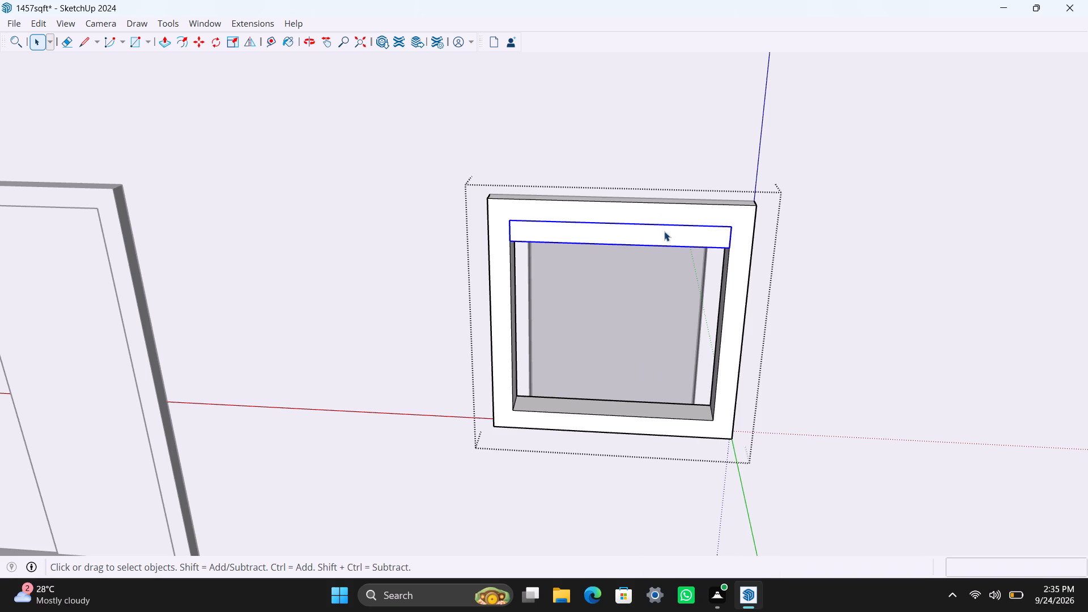
key(p)
click(665, 232)
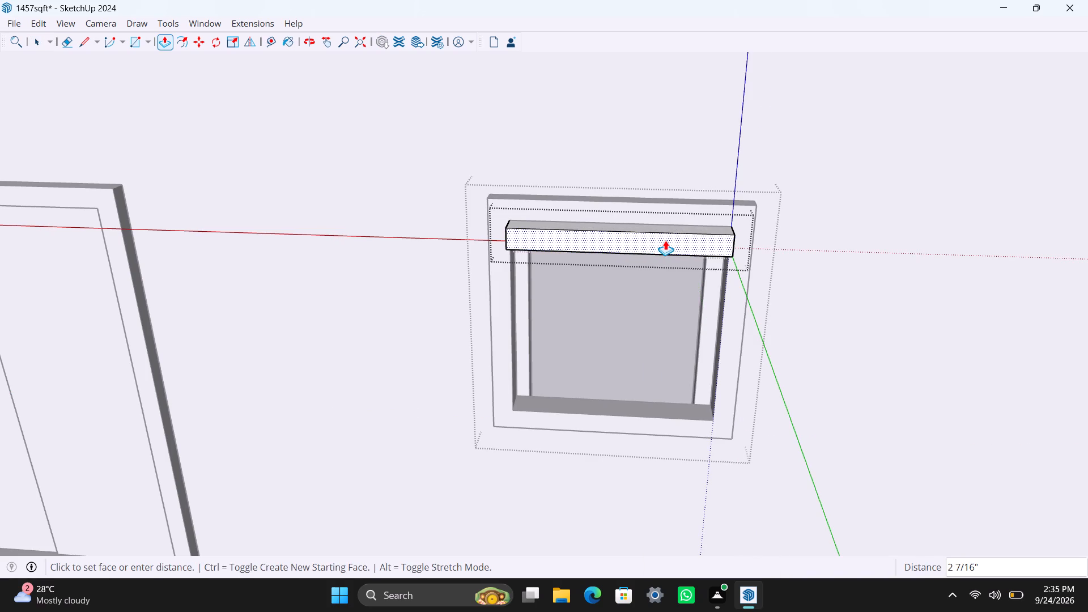
key(9)
key(BackSpace)
text(8MM)
key(Return)
key(space)
click(770, 358)
Copy the slat 1' 6" down to the frame's lower inner edge, divide the spacing into 6 copies, and close the ventilator group.
click(713, 239)
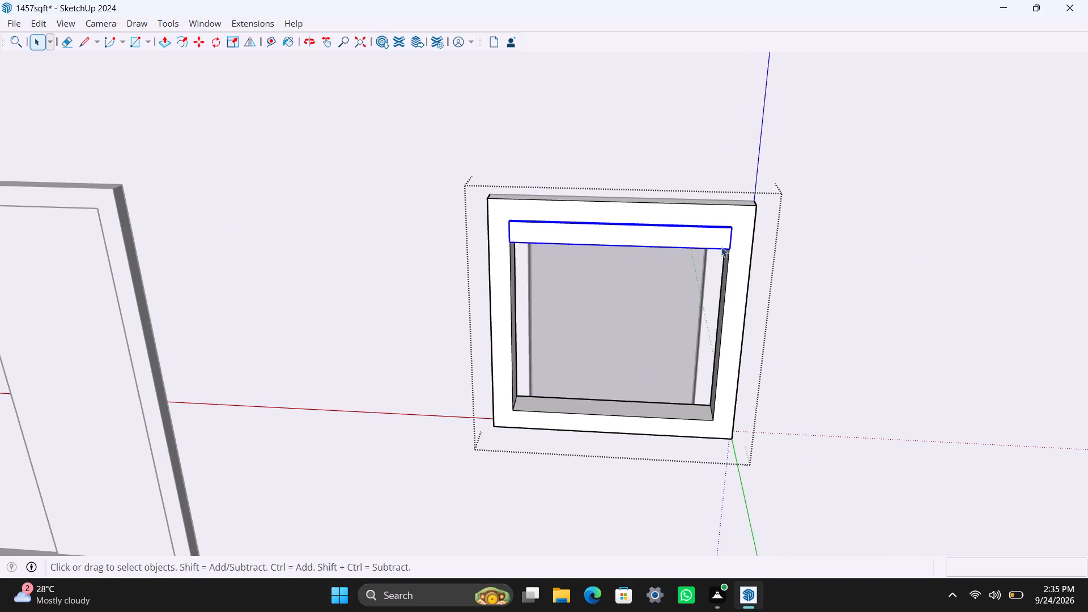
key(m)
drag(730, 246, 730, 259)
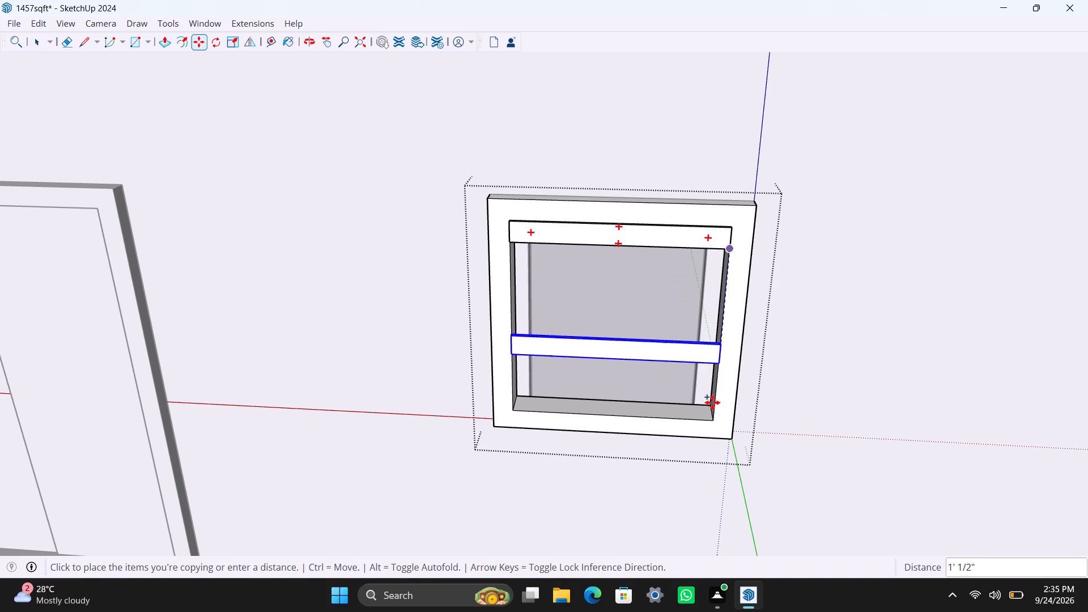
click(709, 418)
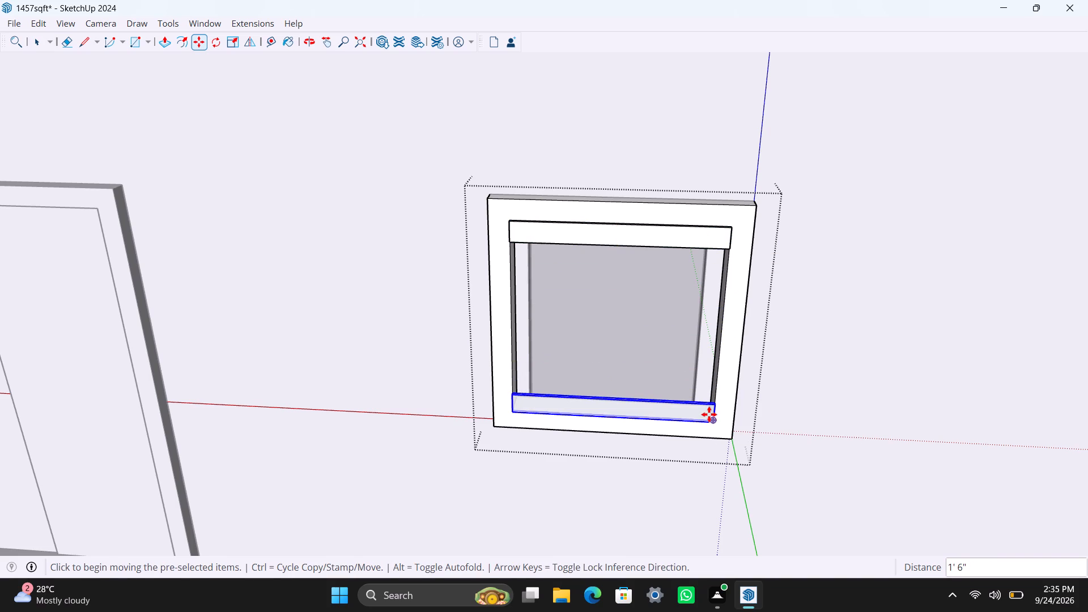
key(slash)
key(6)
key(Return)
key(space)
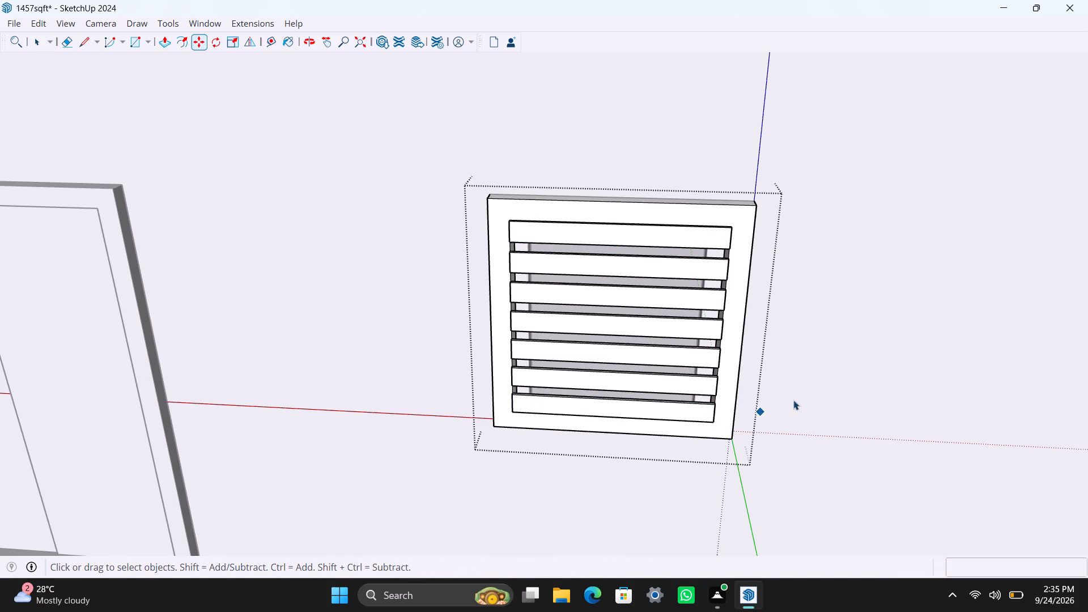
click(795, 399)
Draw a rectangle over the short outer wall's remaining window opening from corner to corner and make it a group.
scroll(793, 329, down, 16)
shift+middle_drag(809, 365, 603, 398)
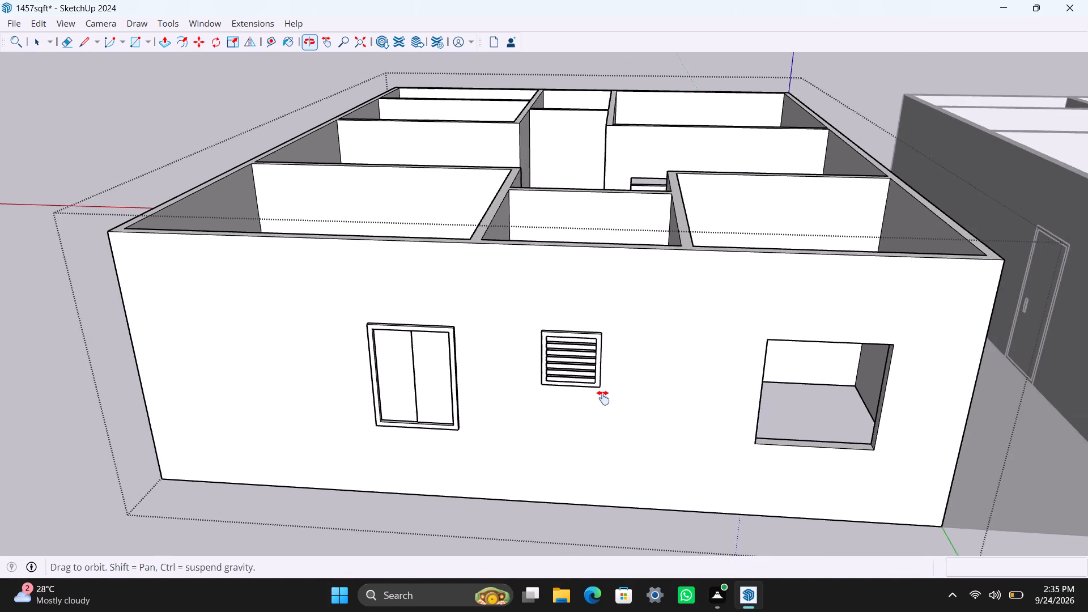
shift+middle_drag(603, 398, 598, 398)
key(r)
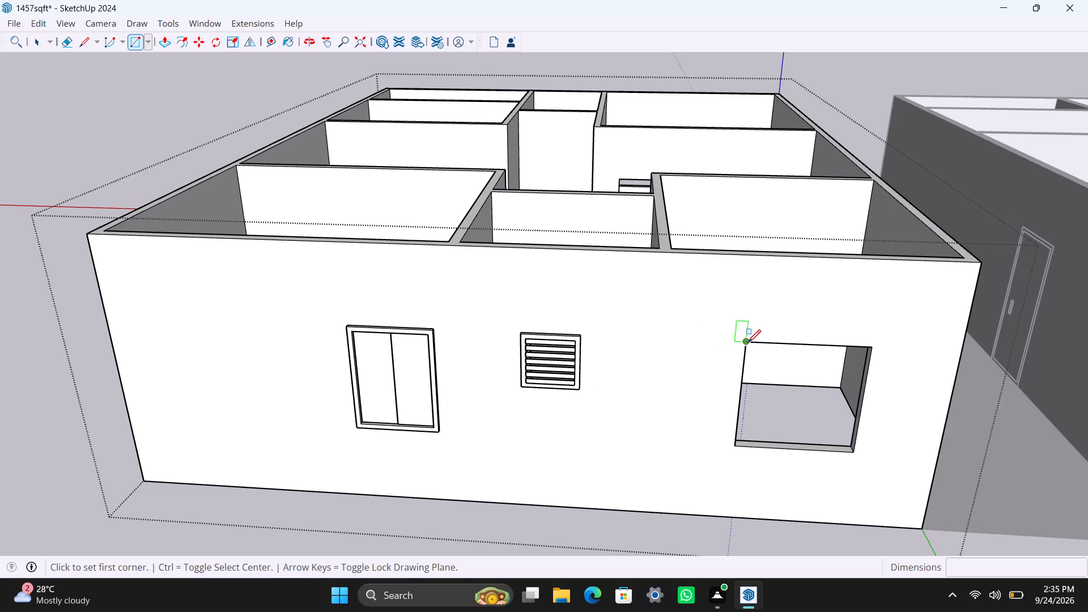
click(748, 342)
click(855, 448)
key(space)
double_click(796, 417)
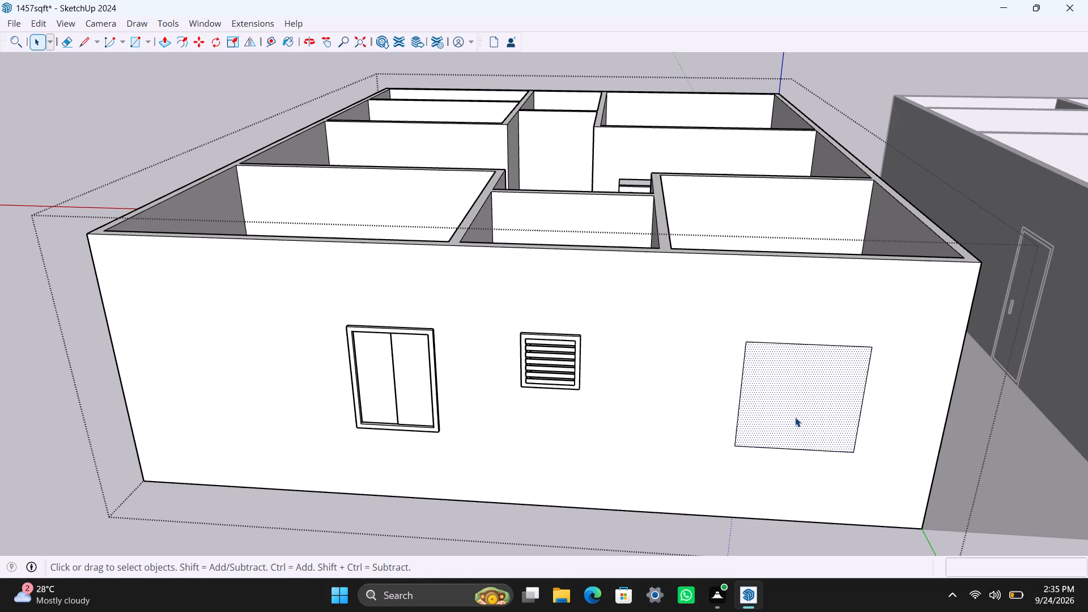
right_click(795, 417)
click(874, 207)
Offset the new window rectangle's edges 2" inward inside its group and delete the inner face to leave a frame outline.
scroll(794, 386, down, 3)
shift+middle_drag(793, 389, 786, 385)
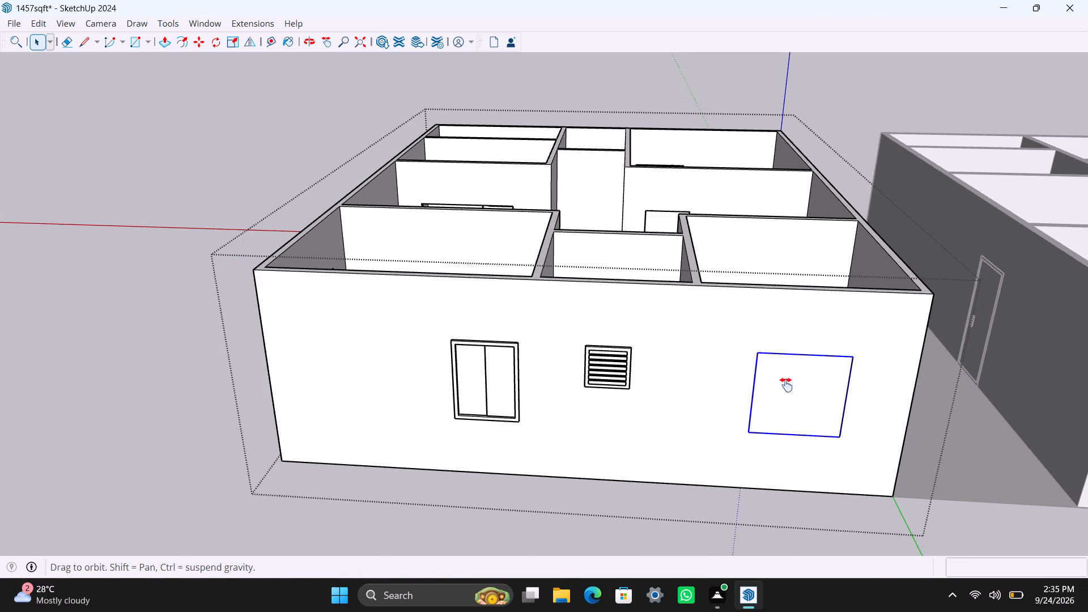
shift+middle_drag(786, 385, 603, 322)
shift+scroll(603, 322, down, 1)
scroll(602, 329, up, 3)
triple_click(577, 316)
key(f)
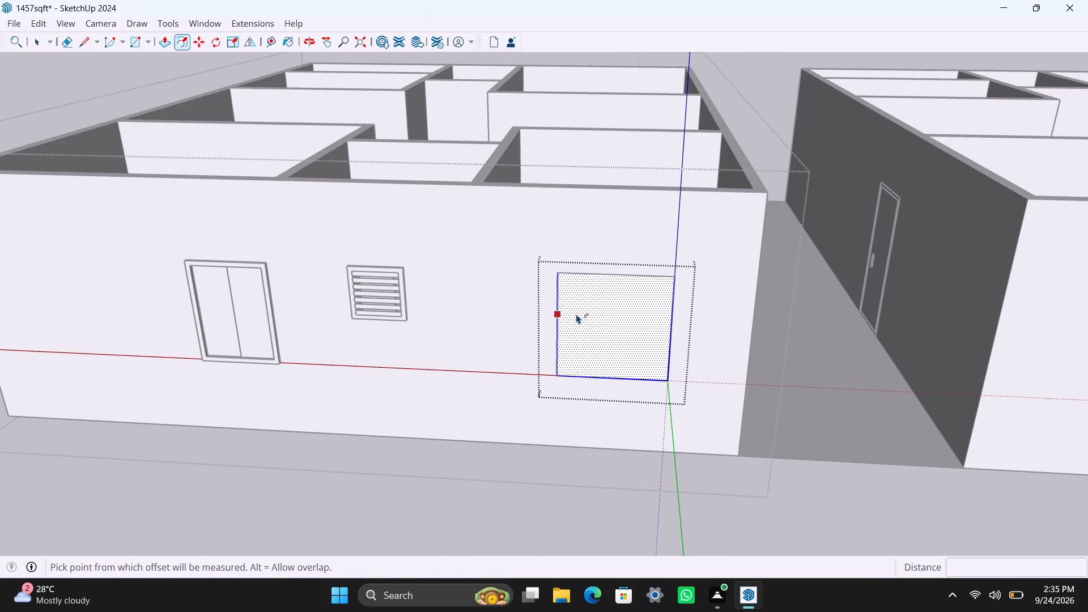
click(576, 314)
text(2")
key(Return)
key(space)
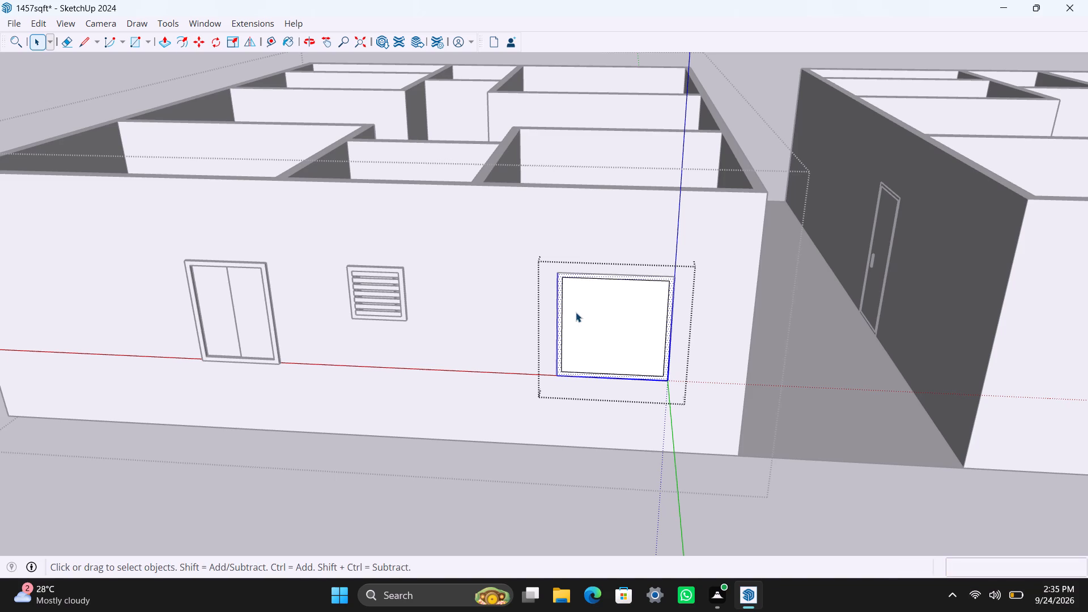
click(594, 347)
key(Delete)
Extrude the window frame outline 1.5" into the wall, and pull its front face outward another 1.5".
scroll(563, 371, up, 3)
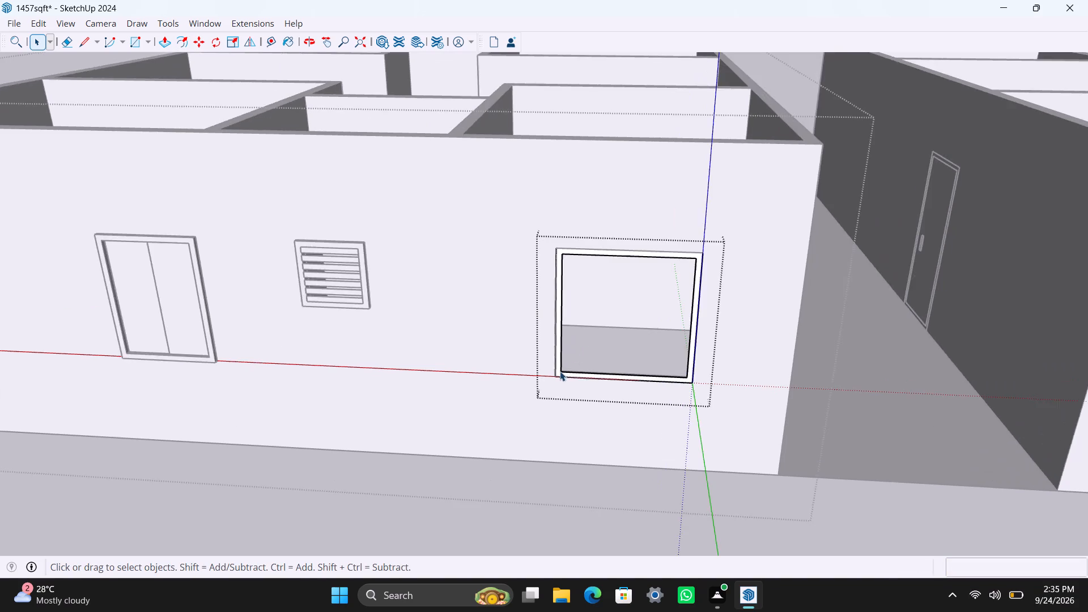
scroll(560, 371, up, 5)
click(558, 359)
key(p)
drag(558, 358, 562, 348)
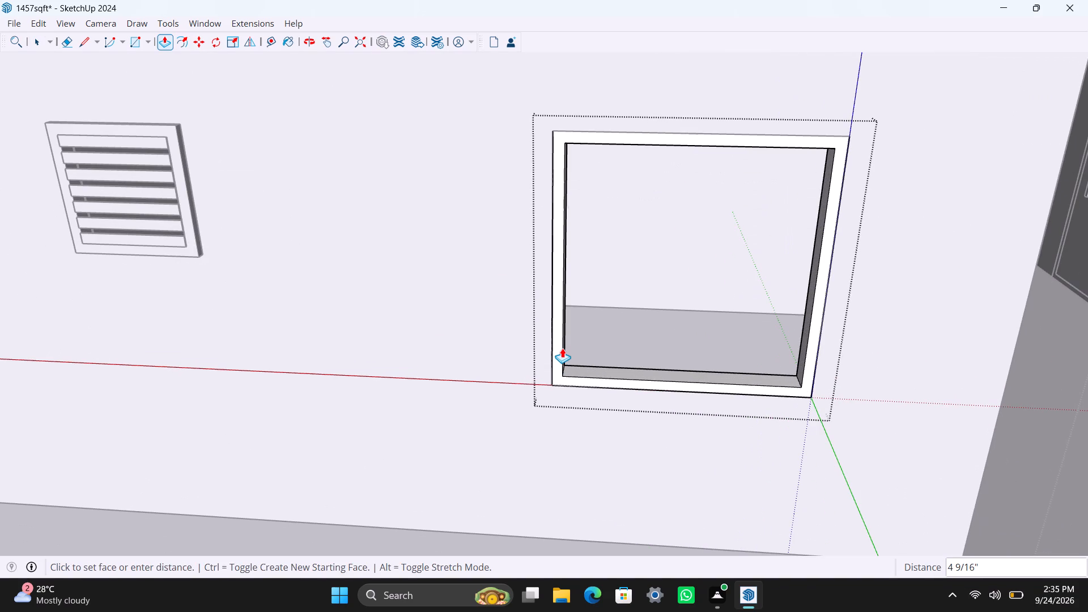
text(1.5")
key(Return)
click(561, 363)
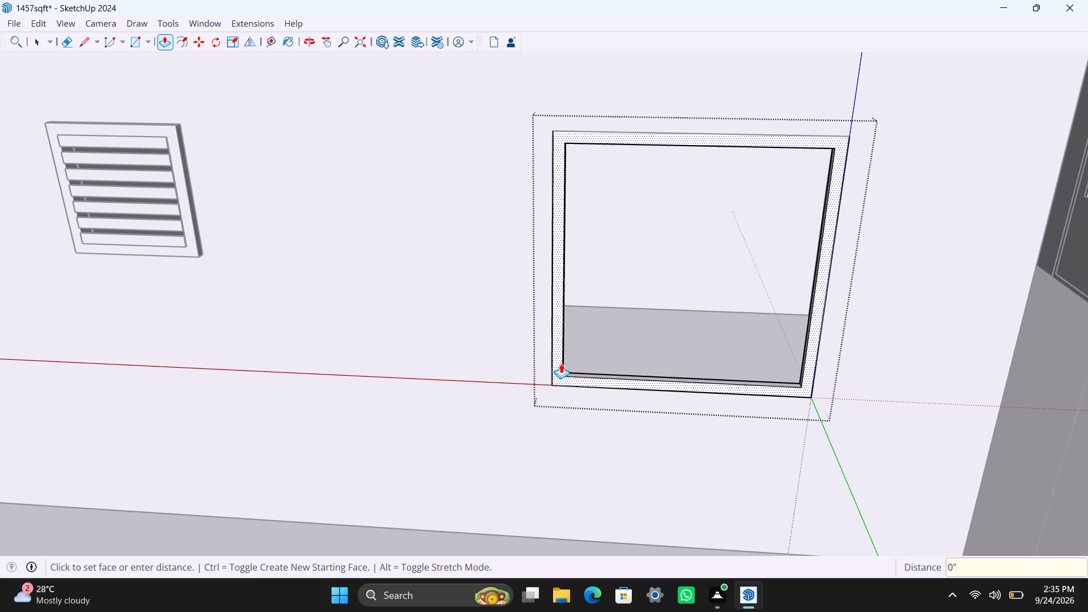
text(1.5")
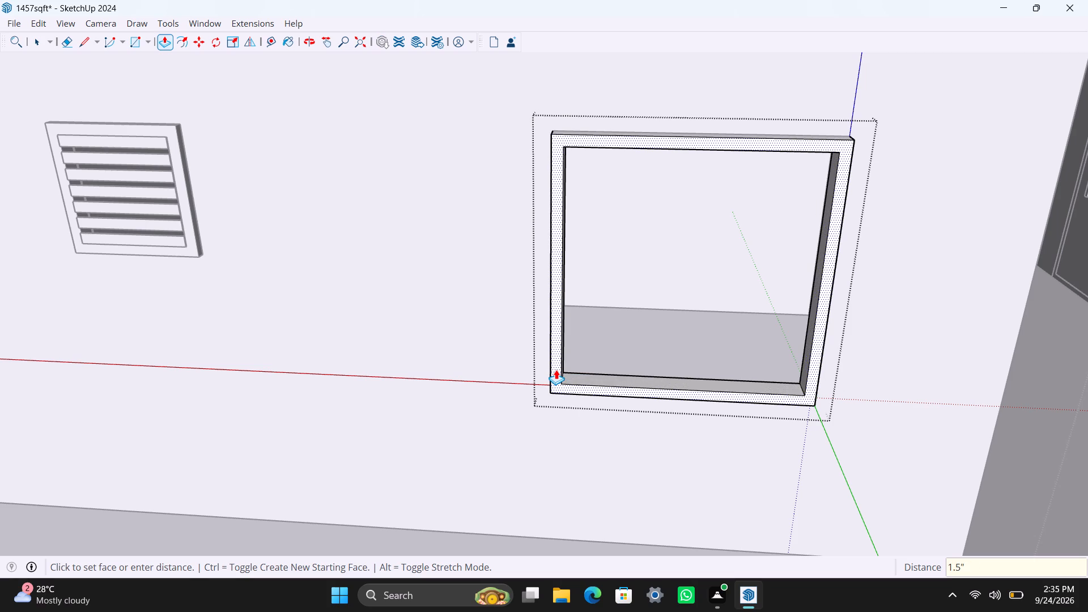
key(Return)
key(space)
Draw a panel rectangle over half of the window frame's opening, delete the other half's face, and make the panel a group.
key(r)
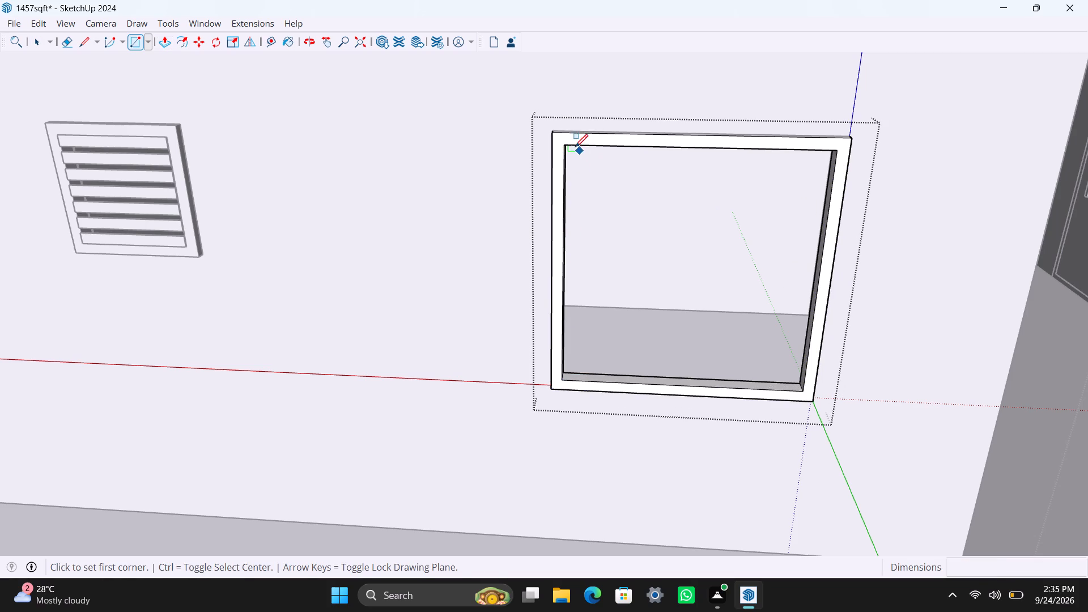
drag(570, 144, 569, 150)
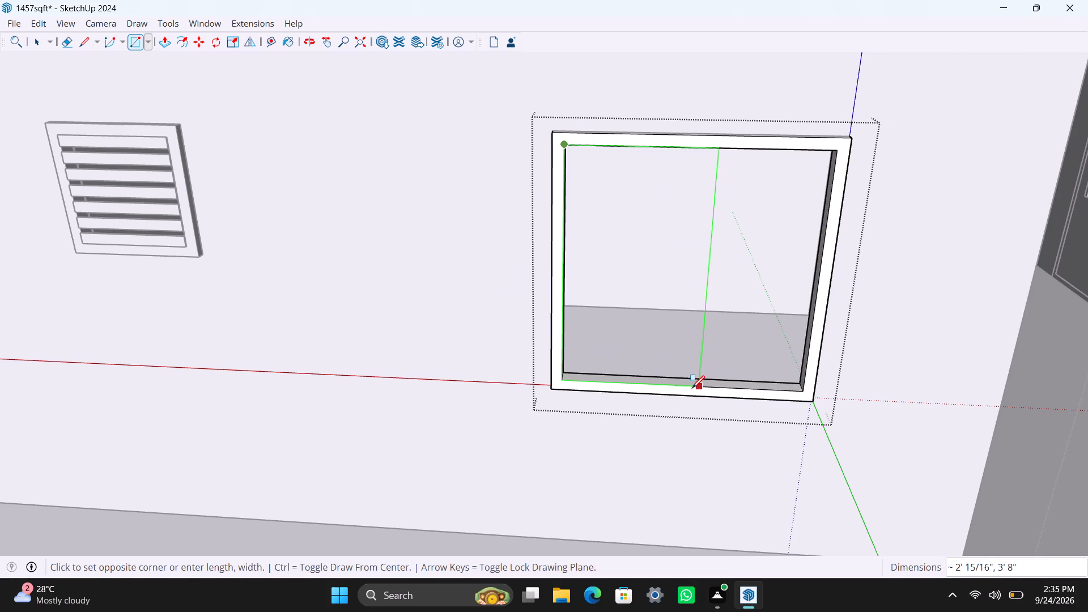
click(686, 389)
key(space)
click(719, 361)
key(Delete)
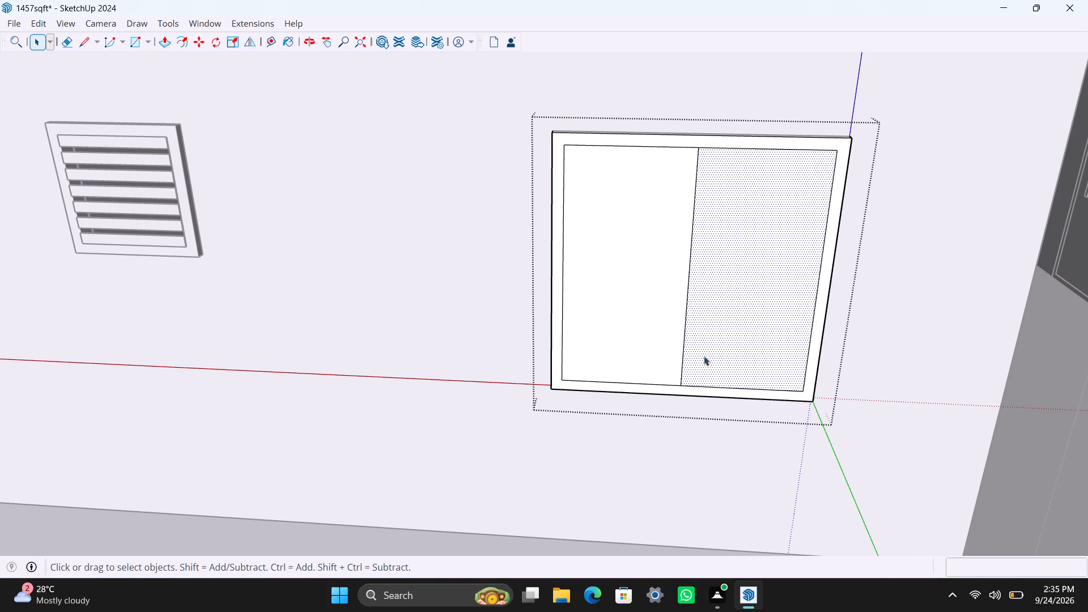
double_click(670, 352)
right_click(670, 352)
click(723, 142)
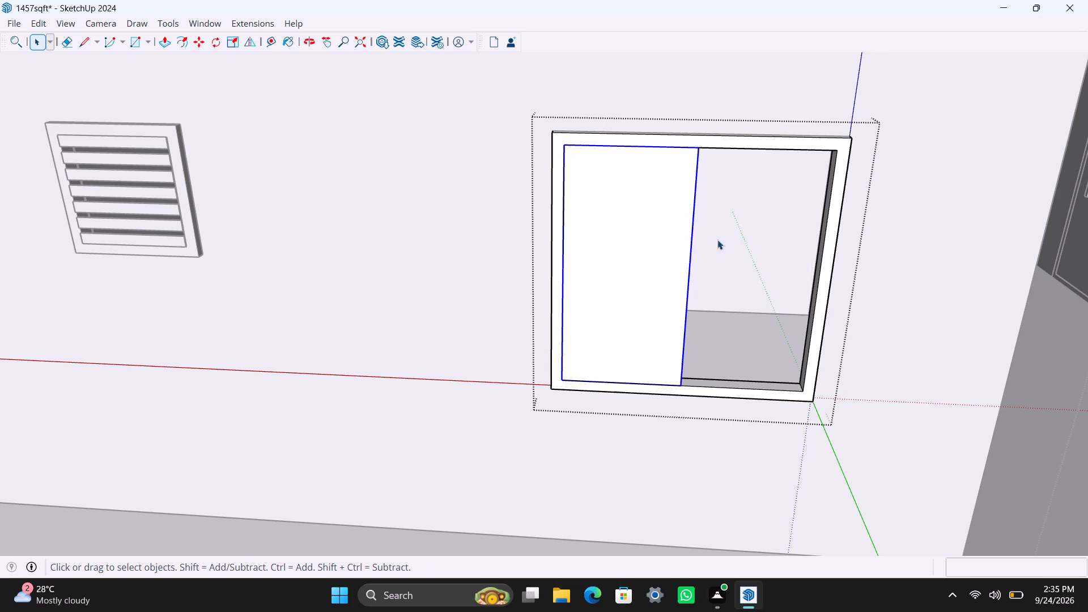
Extrude the window panel 8 mm inside its group and close the open groups.
scroll(697, 419, down, 2)
middle_drag(696, 429, 620, 441)
scroll(611, 384, up, 3)
triple_click(636, 369)
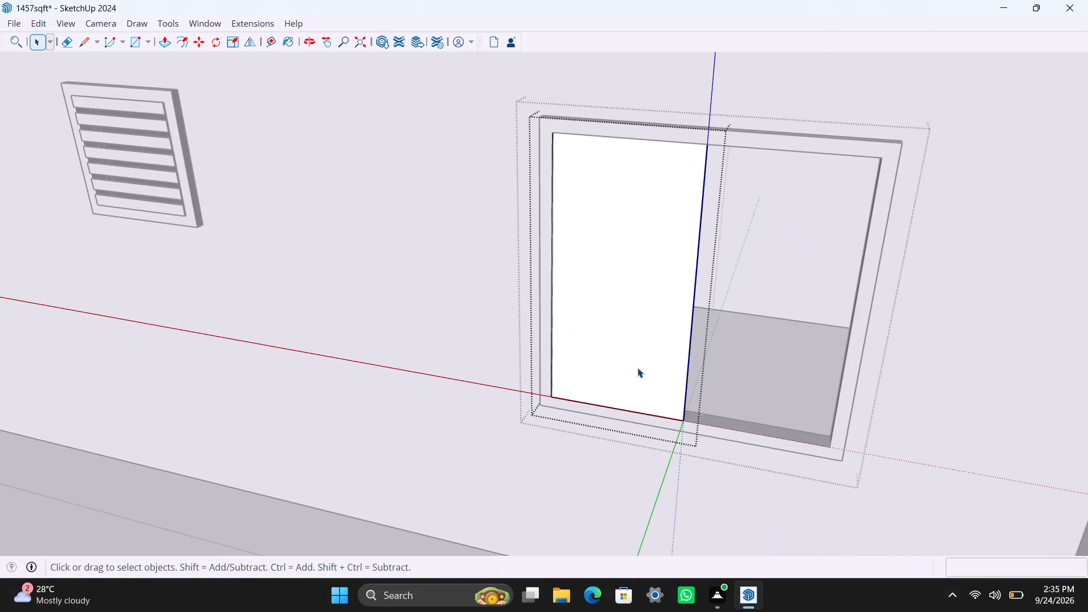
key(p)
drag(639, 368, 659, 362)
text(8MM)
key(Return)
key(space)
click(1038, 396)
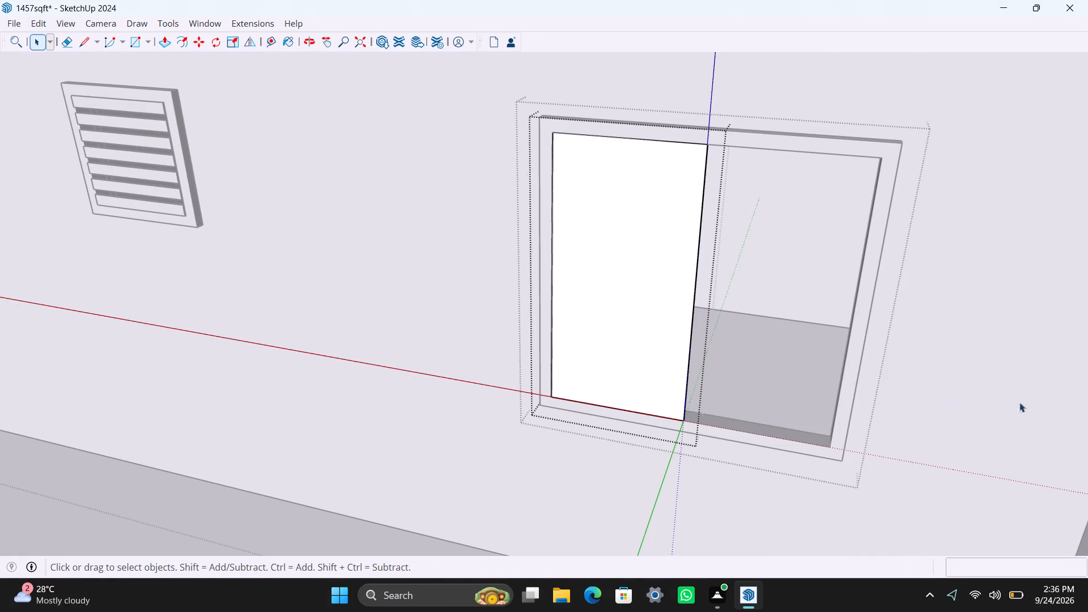
click(708, 443)
click(628, 473)
Reopen the window group and move the panel about 1 5/8" back into the frame from its lower corner.
scroll(651, 410, up, 2)
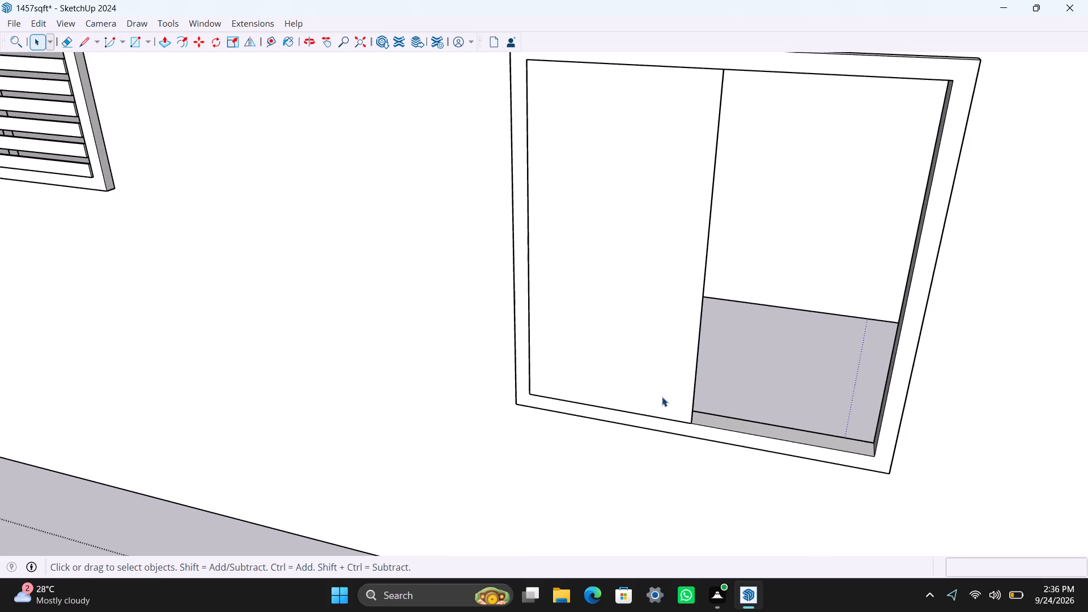
click(663, 397)
scroll(670, 410, up, 3)
double_click(678, 411)
scroll(683, 419, up, 3)
click(688, 414)
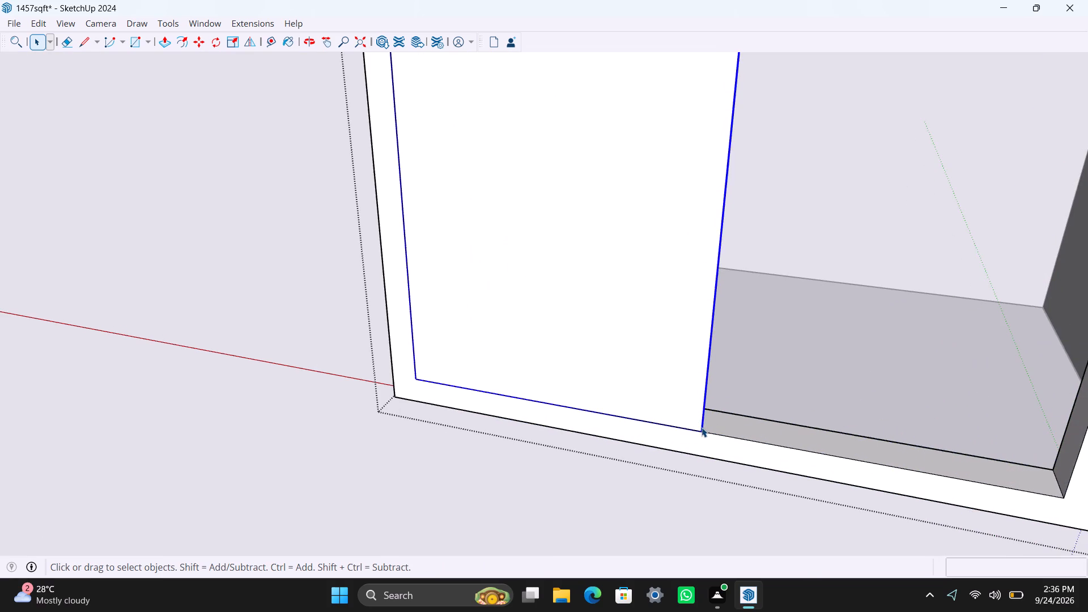
scroll(702, 427, up, 4)
key(m)
click(698, 428)
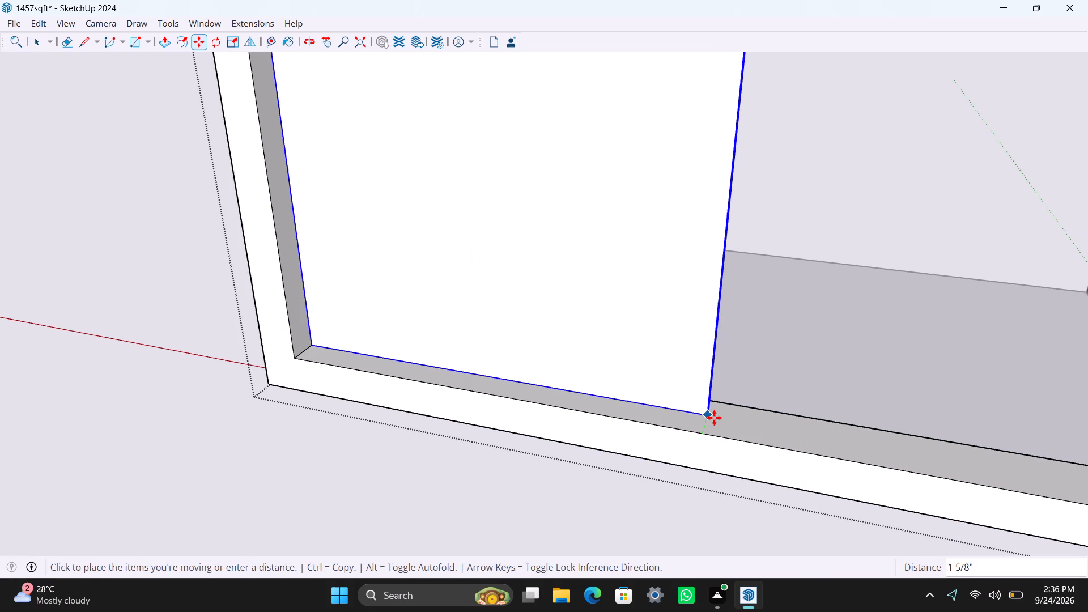
click(715, 415)
Copy the window panel sideways into the empty half of the frame, placing it at the frame's lower inner corner.
scroll(713, 418, down, 8)
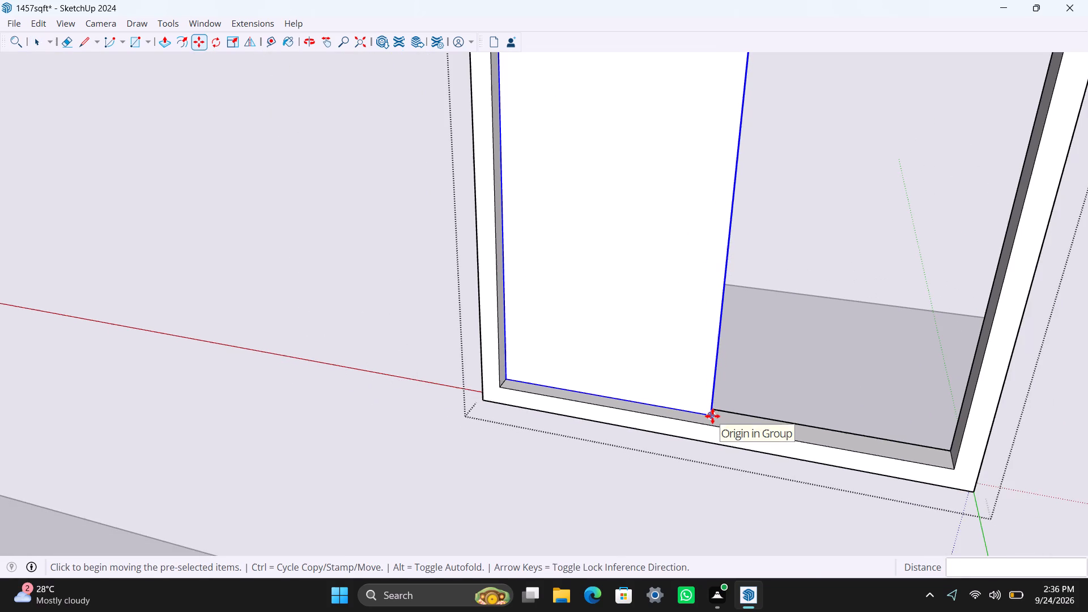
click(712, 416)
click(953, 463)
Move the copied panel about 1 1/2" back into the frame to meet the first panel's lower corner, and close the window group.
scroll(747, 470, up, 3)
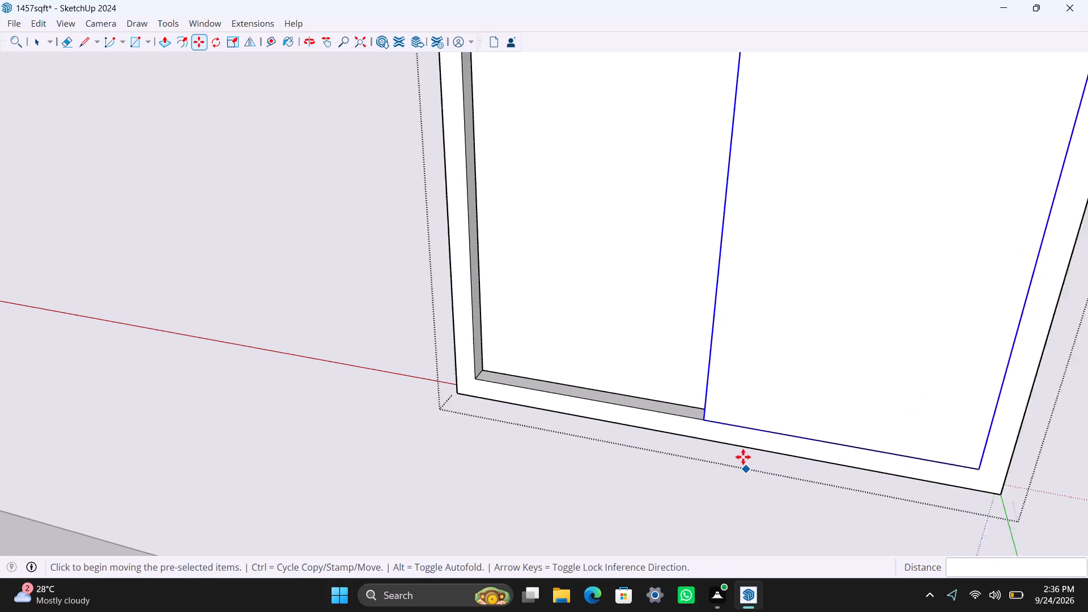
scroll(743, 457, up, 6)
middle_drag(623, 466, 833, 488)
scroll(773, 330, up, 7)
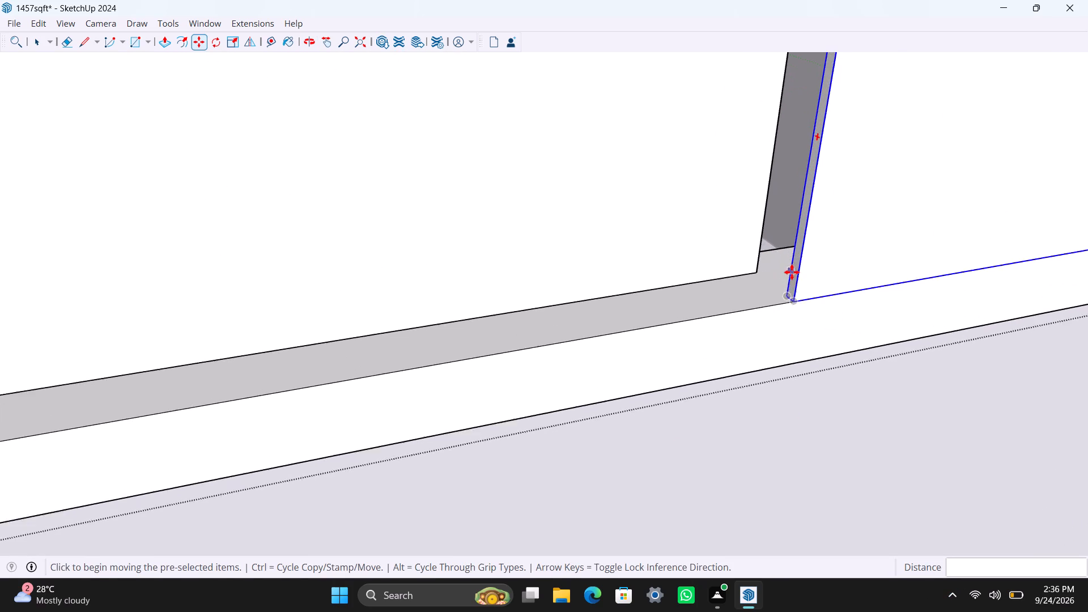
scroll(792, 272, up, 2)
click(782, 303)
click(745, 274)
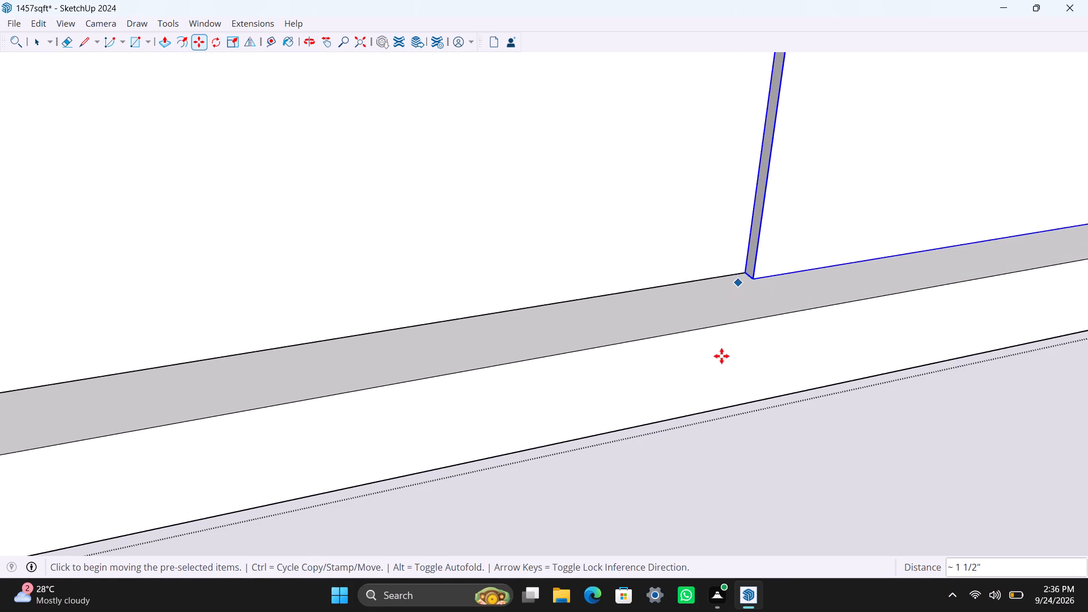
key(space)
scroll(719, 360, down, 20)
scroll(719, 360, down, 16)
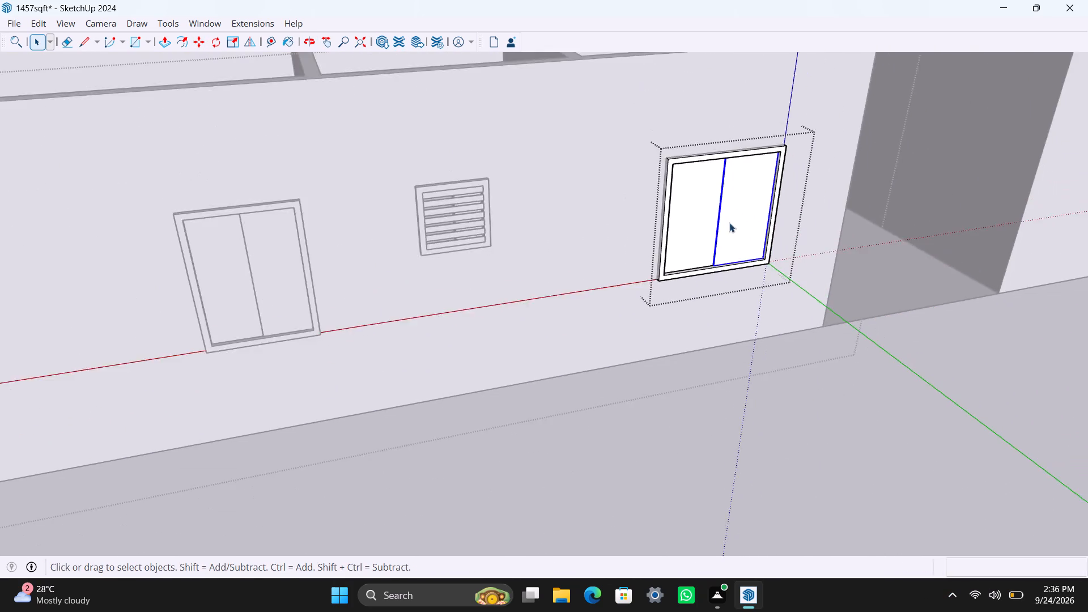
scroll(729, 223, down, 3)
click(746, 335)
Draw a rectangle over the smaller window opening in the unit's adjacent outer wall and make it a group.
scroll(871, 246, down, 4)
middle_drag(406, 338, 768, 382)
scroll(678, 327, up, 1)
shift+middle_drag(532, 335, 490, 449)
scroll(590, 415, up, 2)
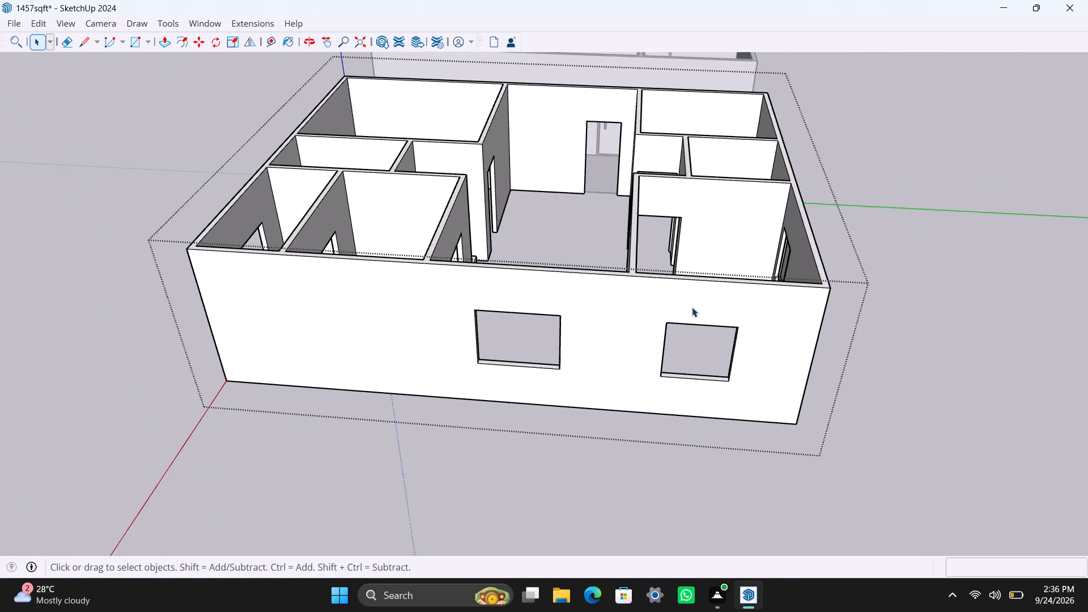
scroll(692, 307, up, 2)
middle_drag(695, 298, 705, 258)
scroll(677, 272, up, 2)
key(r)
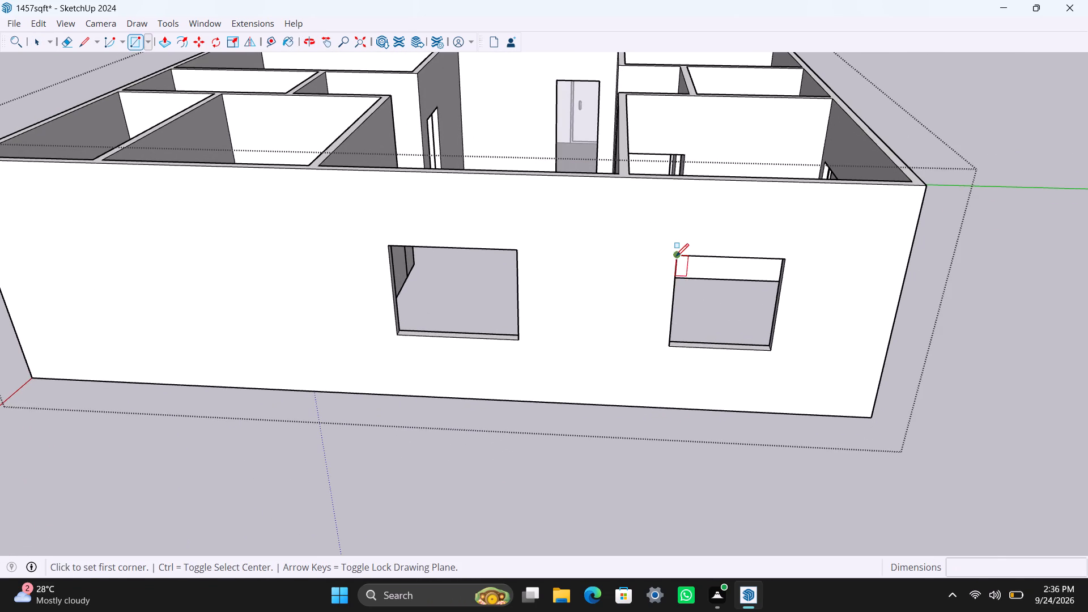
click(676, 256)
click(767, 350)
key(space)
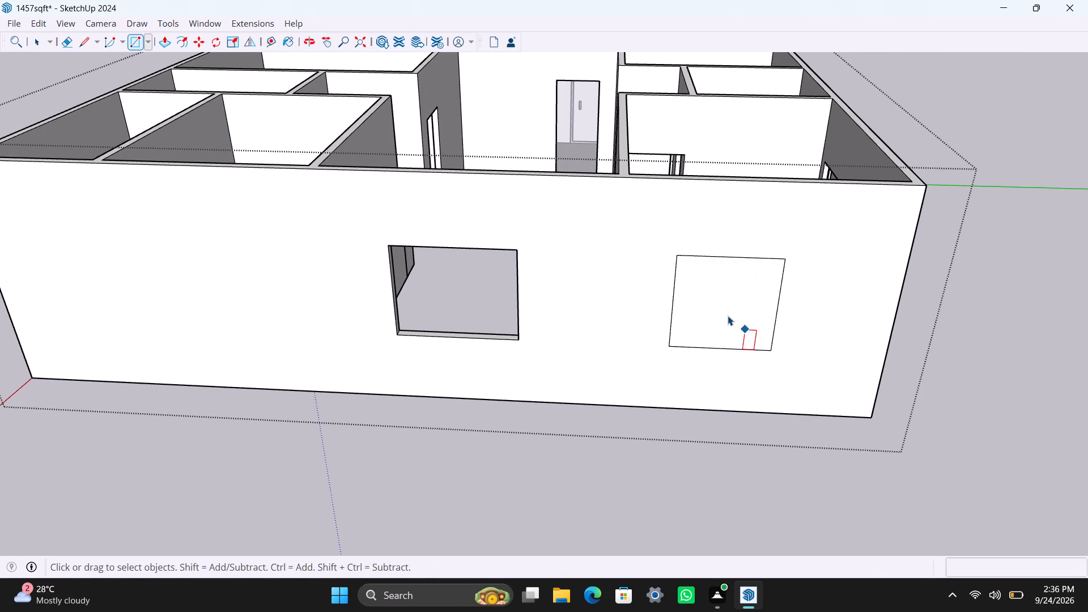
double_click(727, 315)
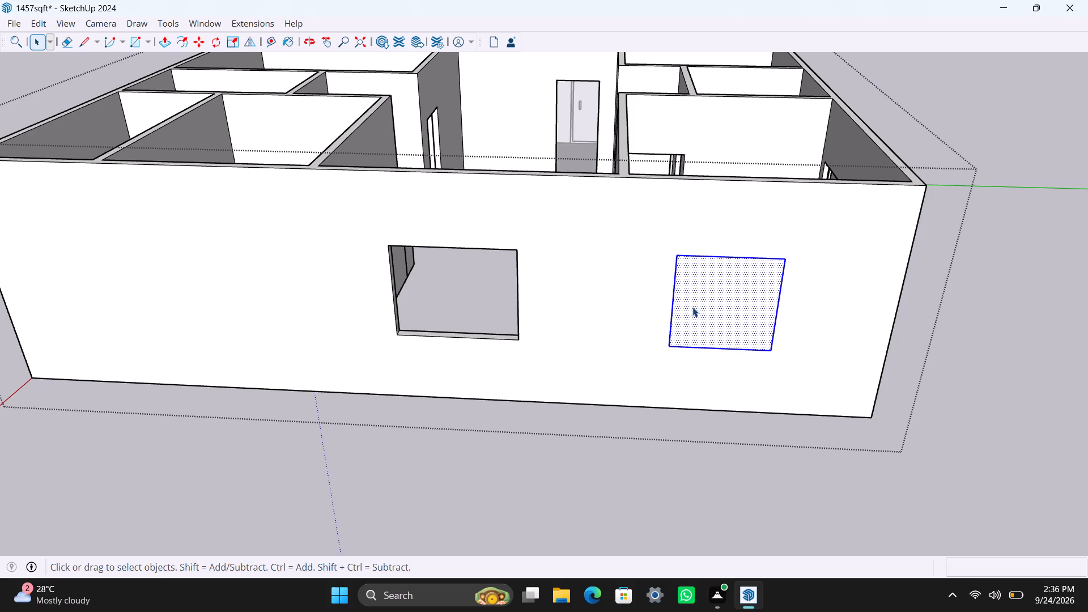
right_click(682, 299)
click(705, 139)
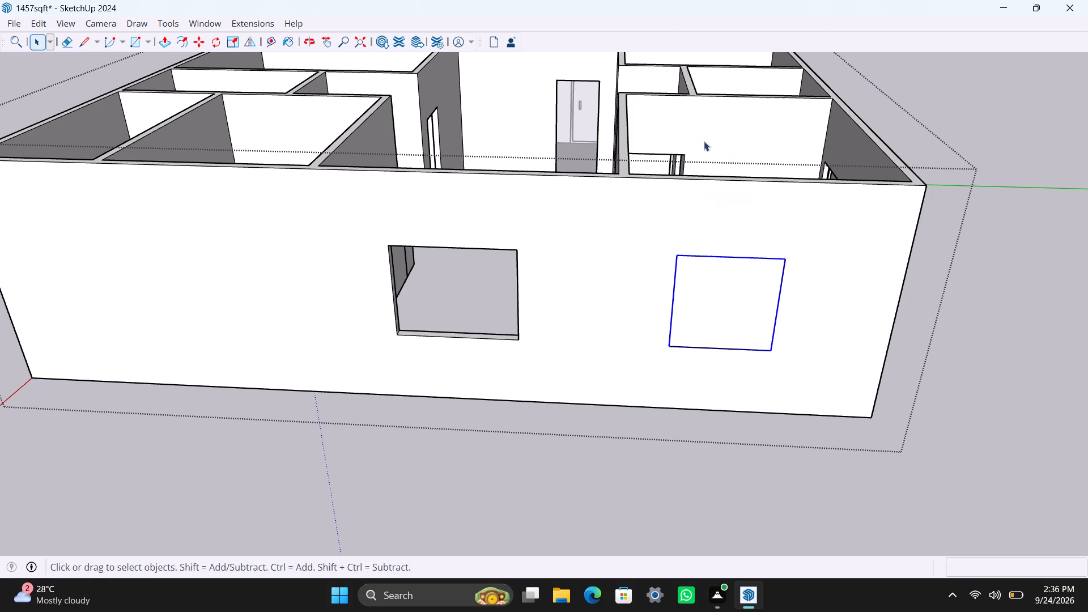
Inside the new window group, offset the rectangle's outline 2" inward and delete the inner face.
triple_click(690, 290)
key(f)
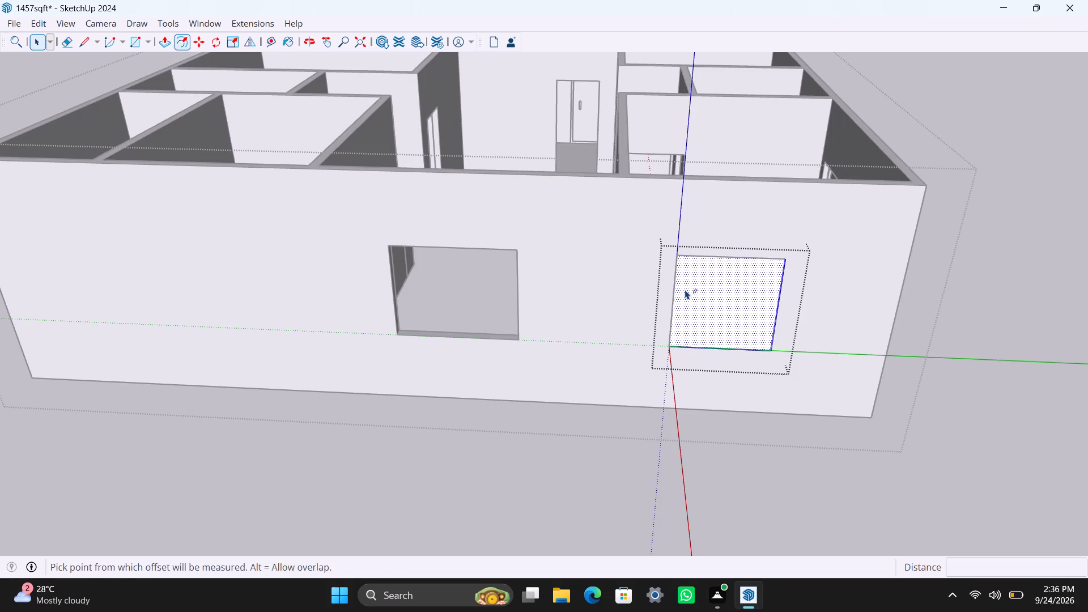
click(685, 288)
text(2")
key(Return)
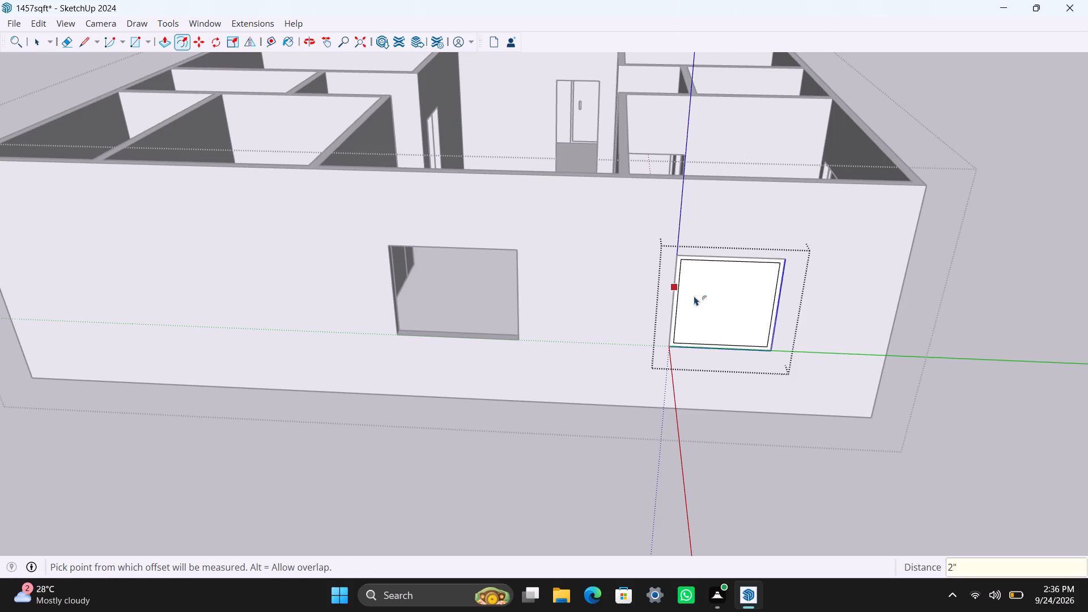
key(space)
click(702, 303)
key(Delete)
Extrude the window frame's face 1.5".
scroll(685, 322, up, 7)
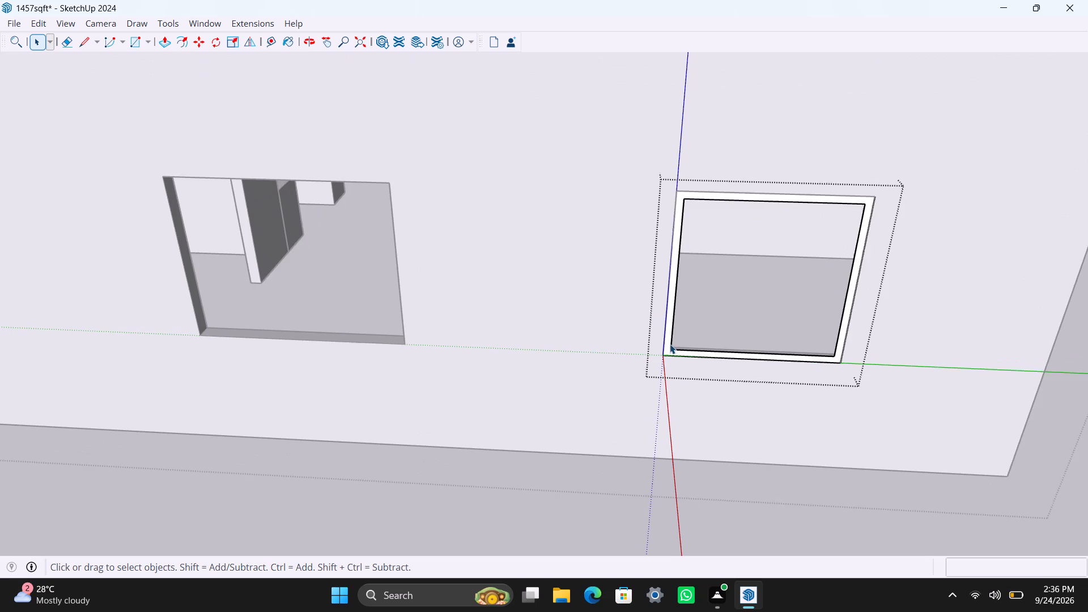
scroll(670, 344, up, 2)
click(670, 322)
key(p)
click(670, 322)
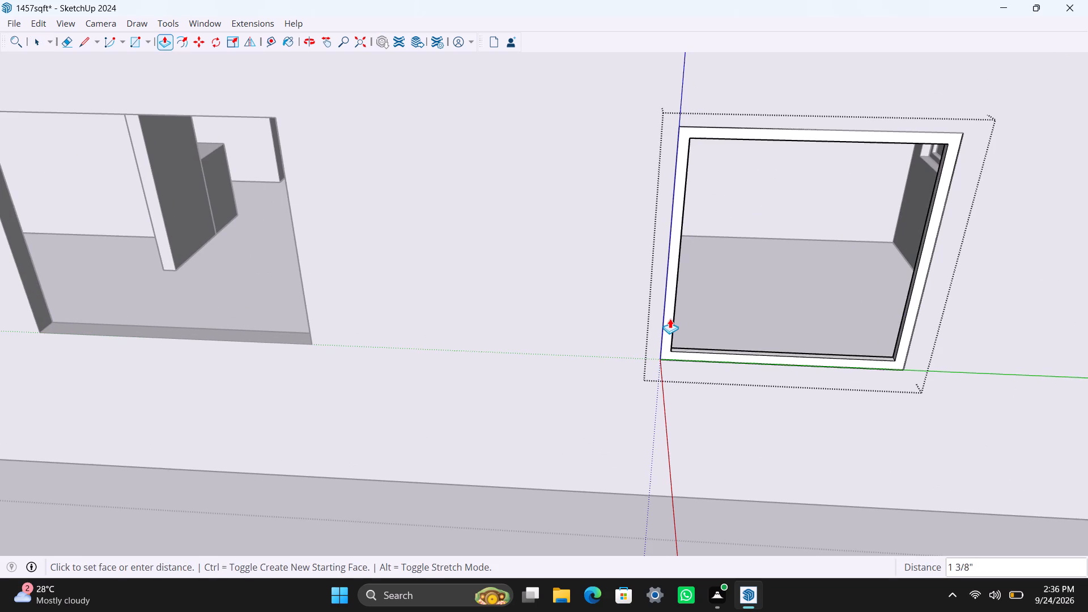
text(1.5")
key(Return)
click(670, 318)
text(1.5")
key(Return)
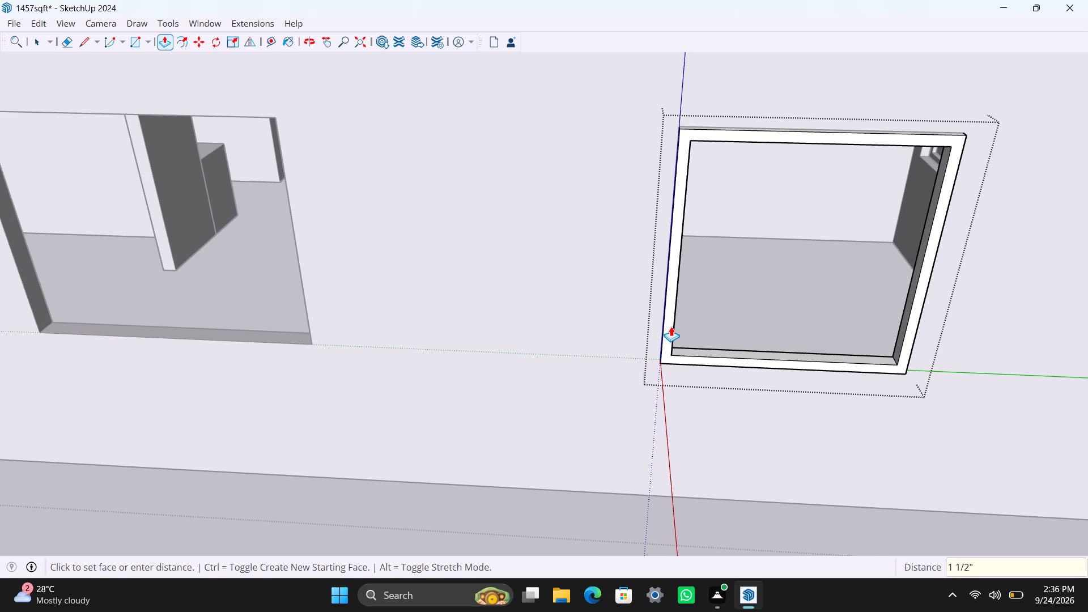
Draw a panel rectangle over half of the frame's opening, delete the other half's face, and make the panel a group.
key(space)
key(t)
key(r)
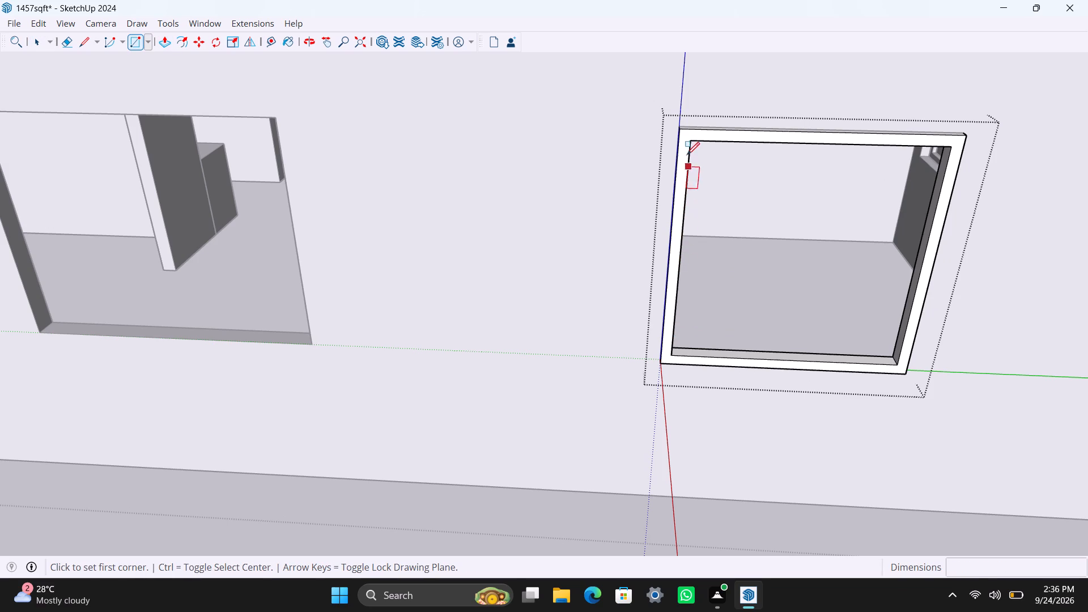
click(691, 142)
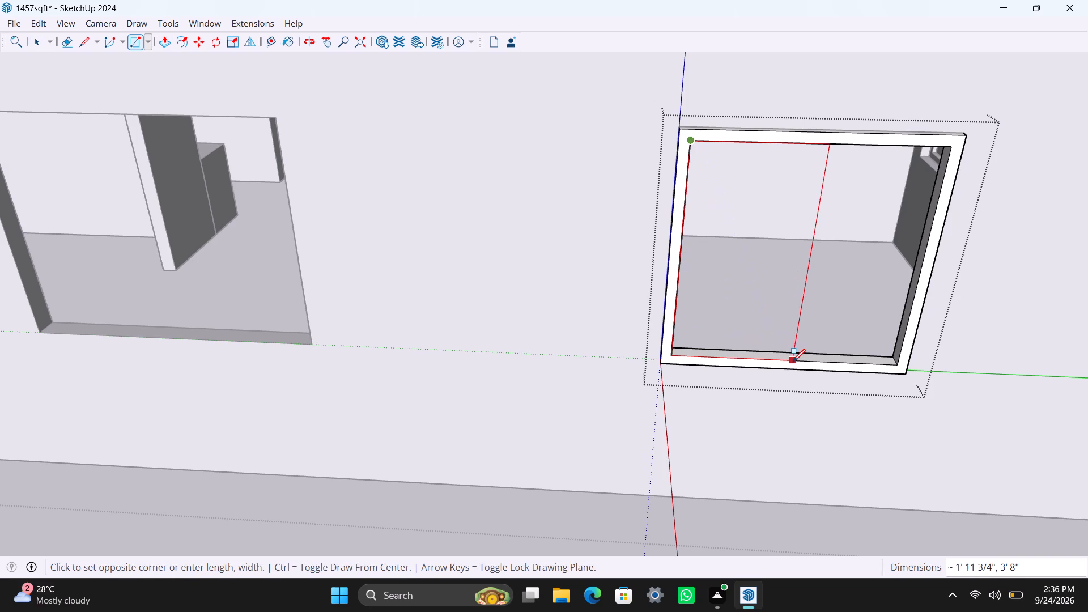
click(787, 356)
key(space)
click(802, 344)
key(Delete)
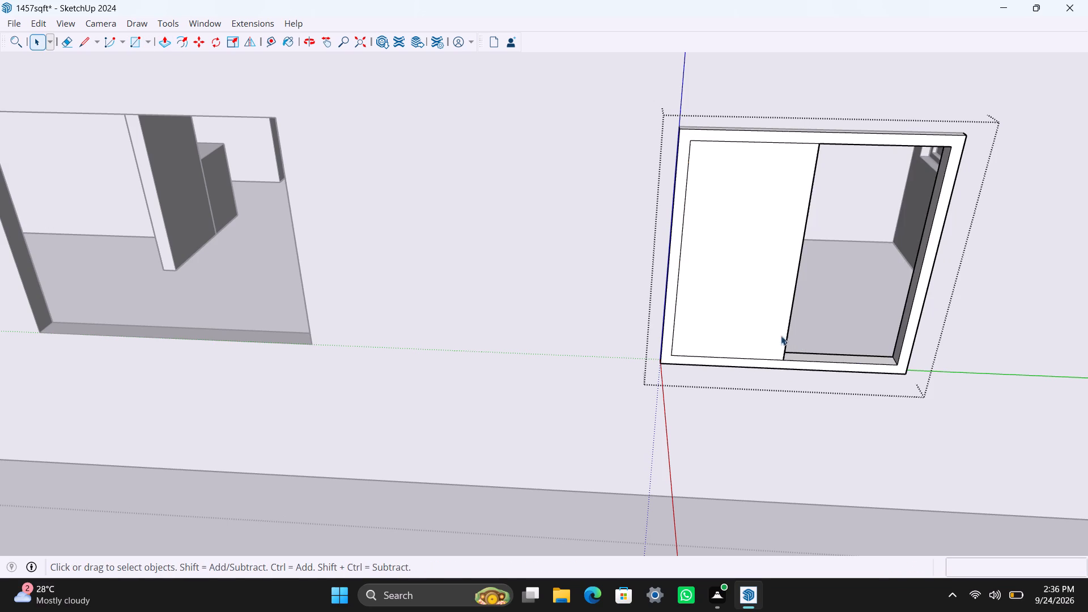
double_click(763, 331)
right_click(763, 331)
click(814, 138)
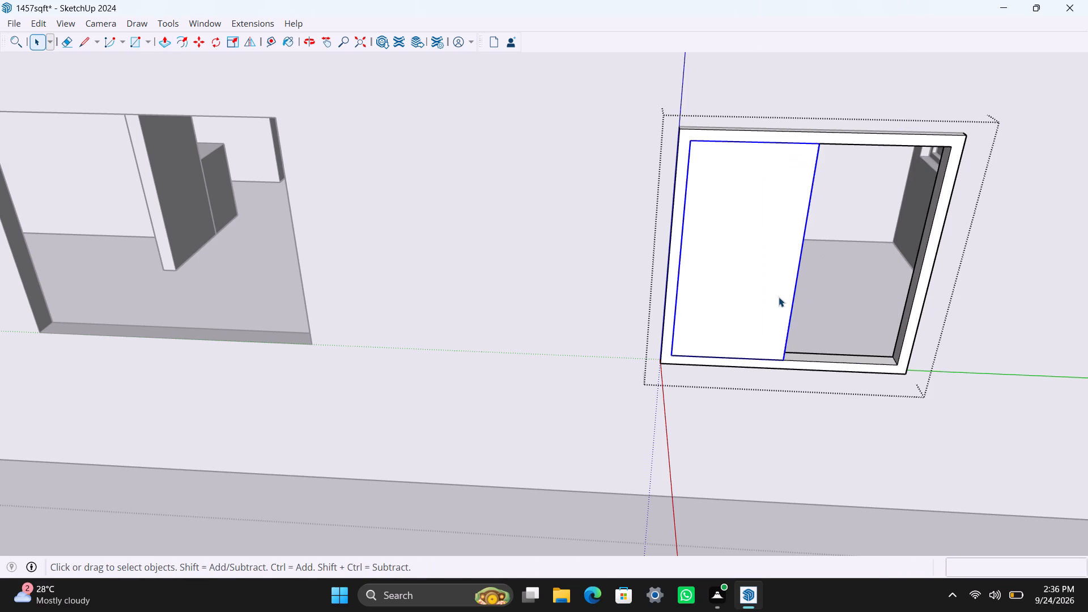
Extrude the panel 8 mm inside its group and close the panel group.
triple_click(779, 297)
key(p)
drag(777, 290, 776, 284)
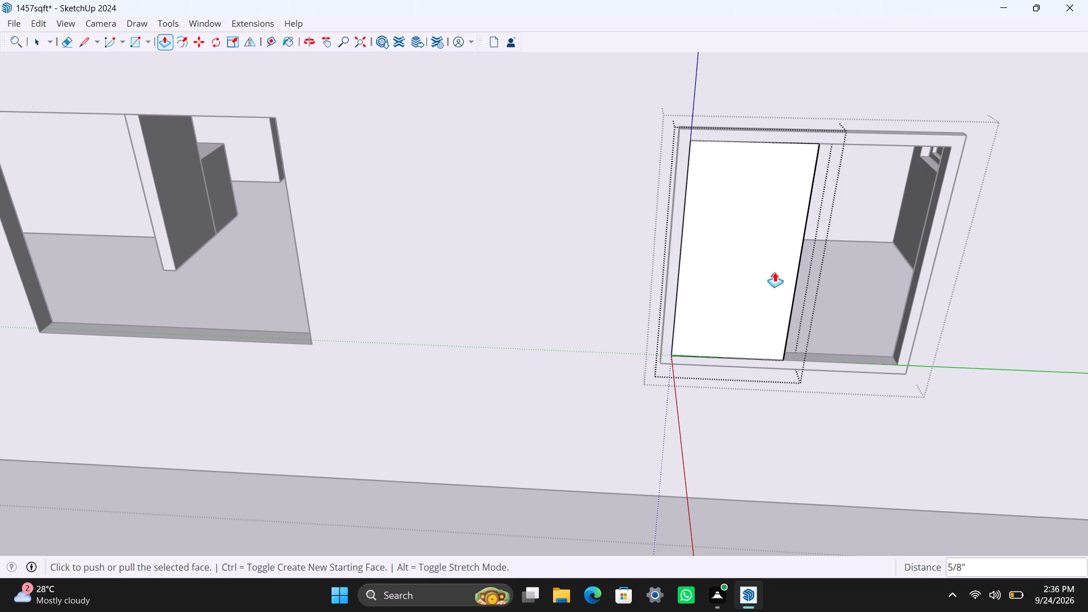
text(8MM)
key(Return)
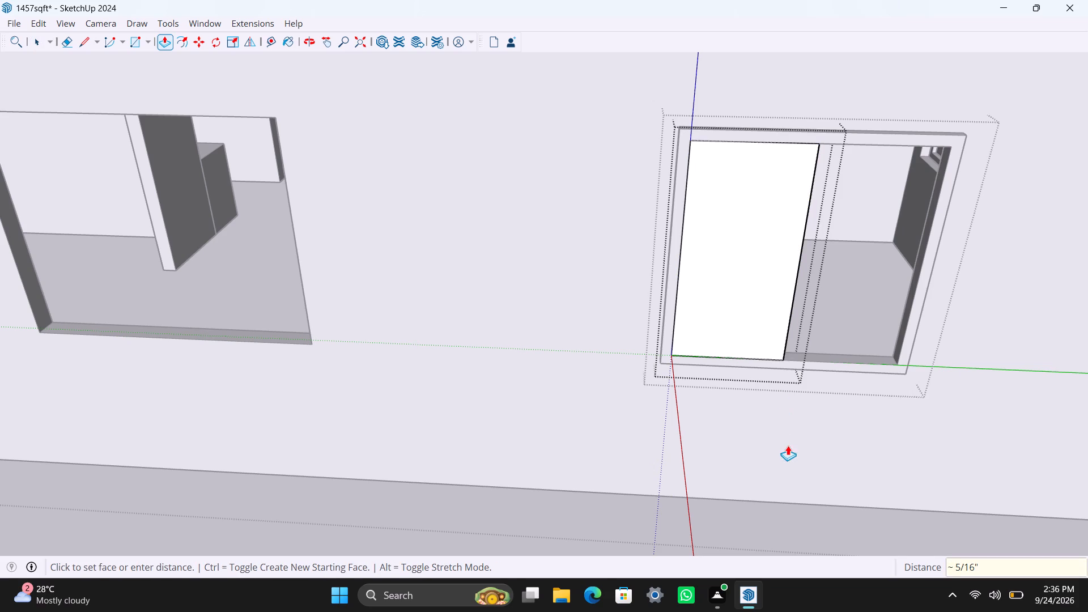
key(space)
click(788, 446)
Move the panel about 1 11/16" back into the frame from its lower corner.
scroll(794, 420, up, 3)
middle_drag(794, 418, 570, 474)
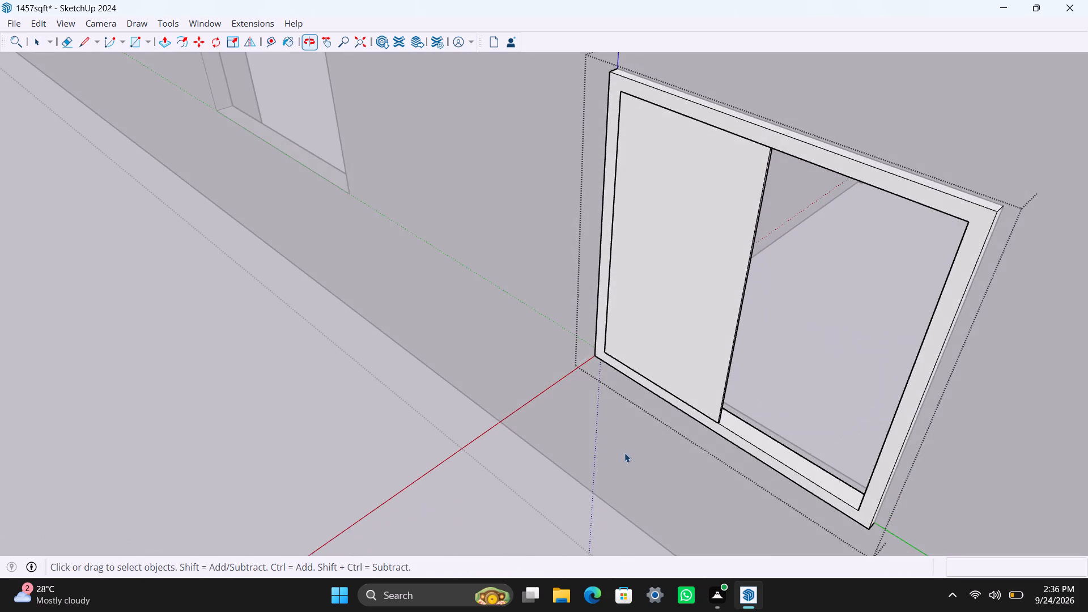
scroll(655, 436, up, 5)
click(731, 403)
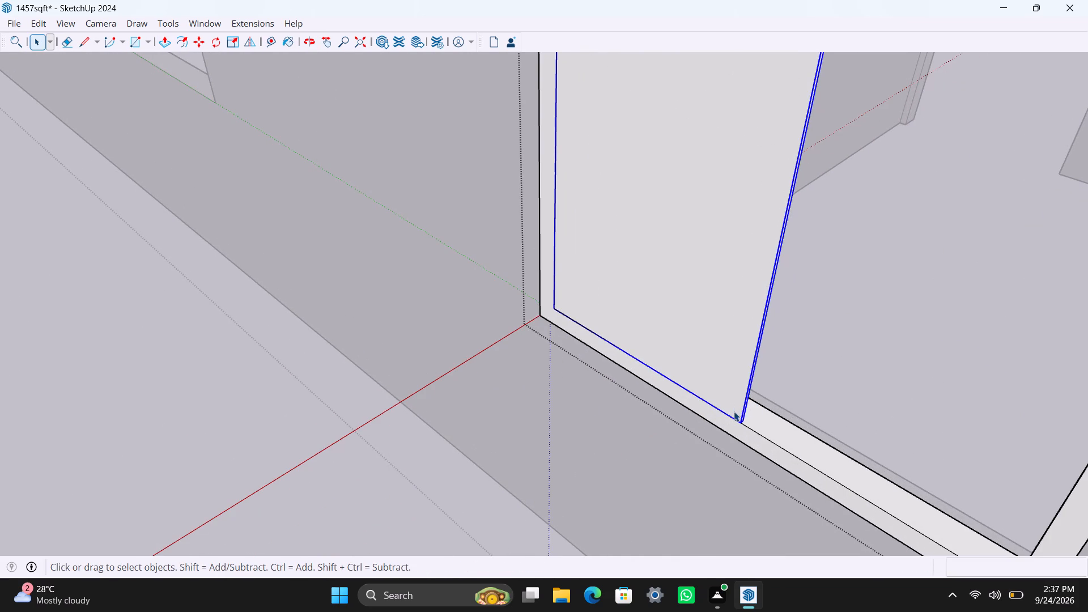
key(m)
click(739, 422)
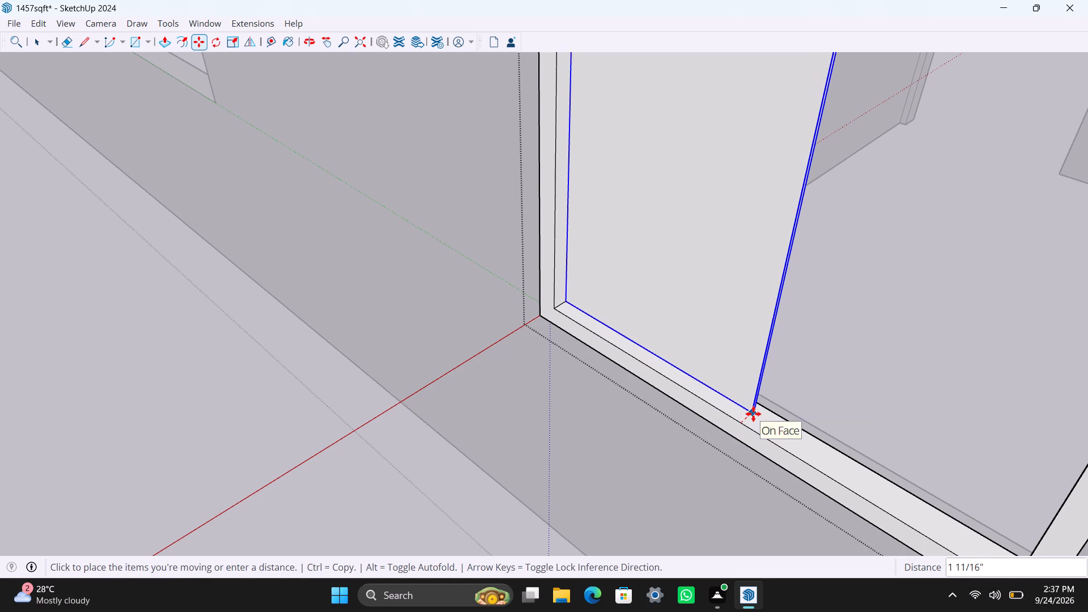
click(754, 414)
Copy the panel sideways into the empty half of the frame, placing it at the frame's lower inner corner.
scroll(753, 413, down, 4)
click(753, 413)
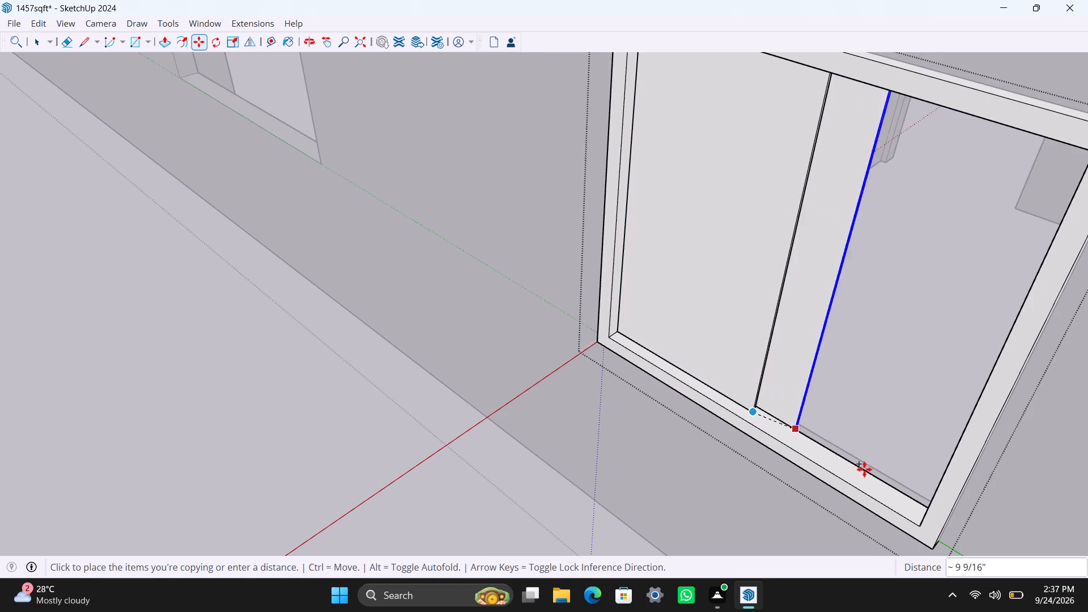
click(920, 522)
Move the copied panel back into the frame to meet the first panel's lower corner, and close the window group.
scroll(809, 488, up, 7)
middle_drag(674, 461, 683, 461)
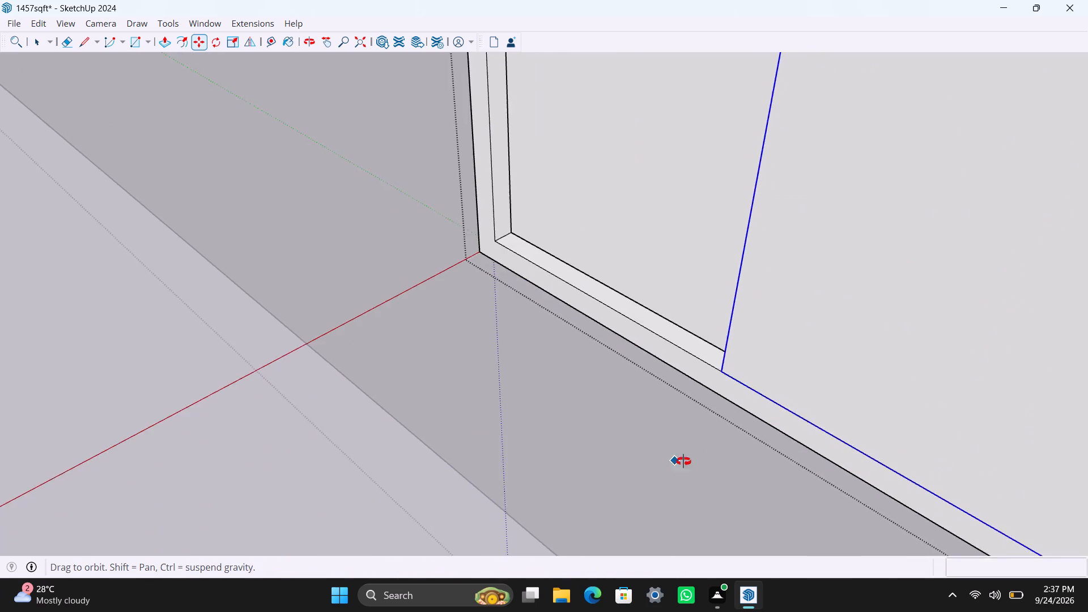
middle_drag(683, 461, 991, 435)
scroll(827, 287, up, 7)
shift+middle_drag(774, 259, 801, 397)
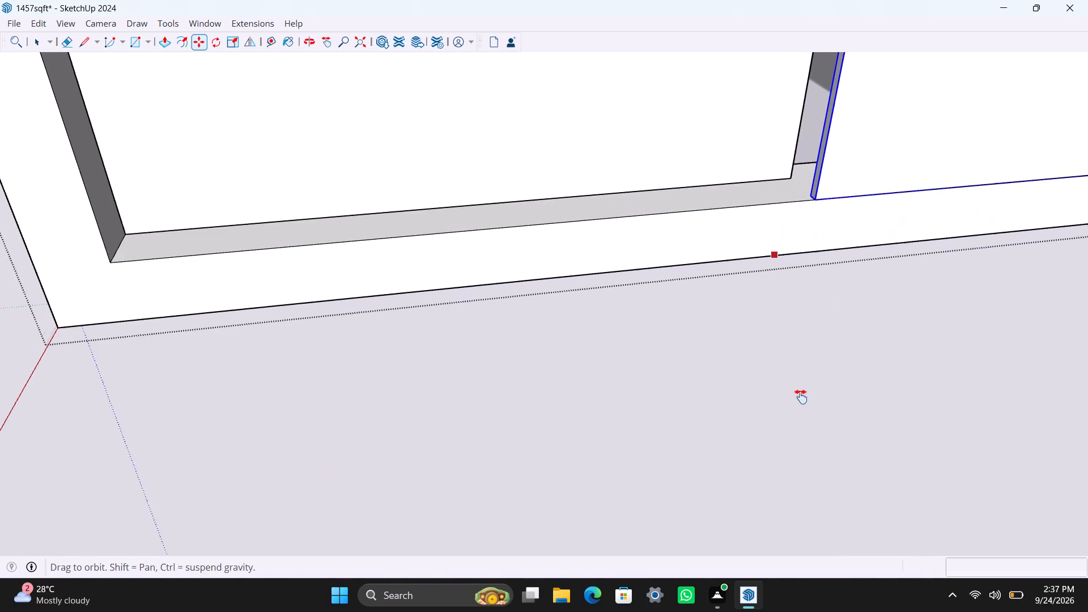
shift+middle_drag(801, 397, 812, 433)
scroll(828, 415, up, 6)
click(866, 362)
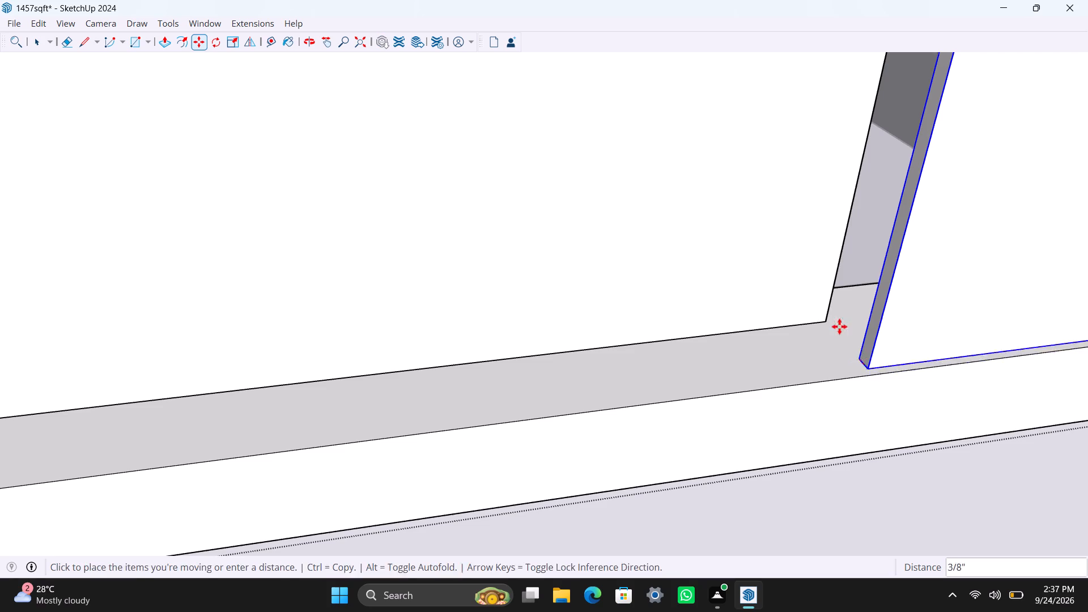
click(824, 315)
key(space)
scroll(732, 369, down, 16)
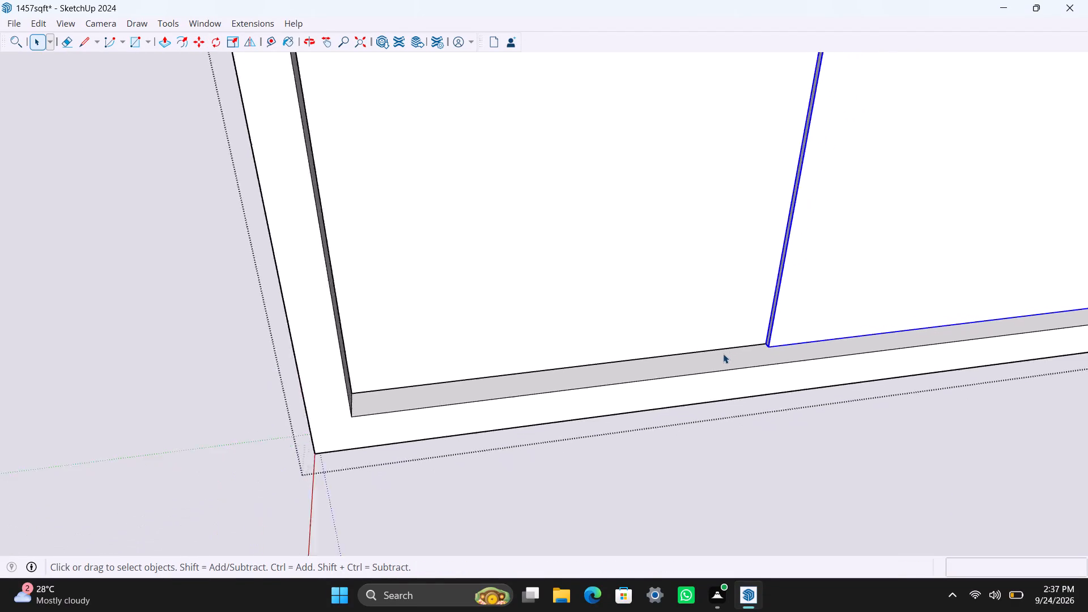
scroll(723, 354, down, 20)
scroll(723, 354, down, 7)
click(638, 464)
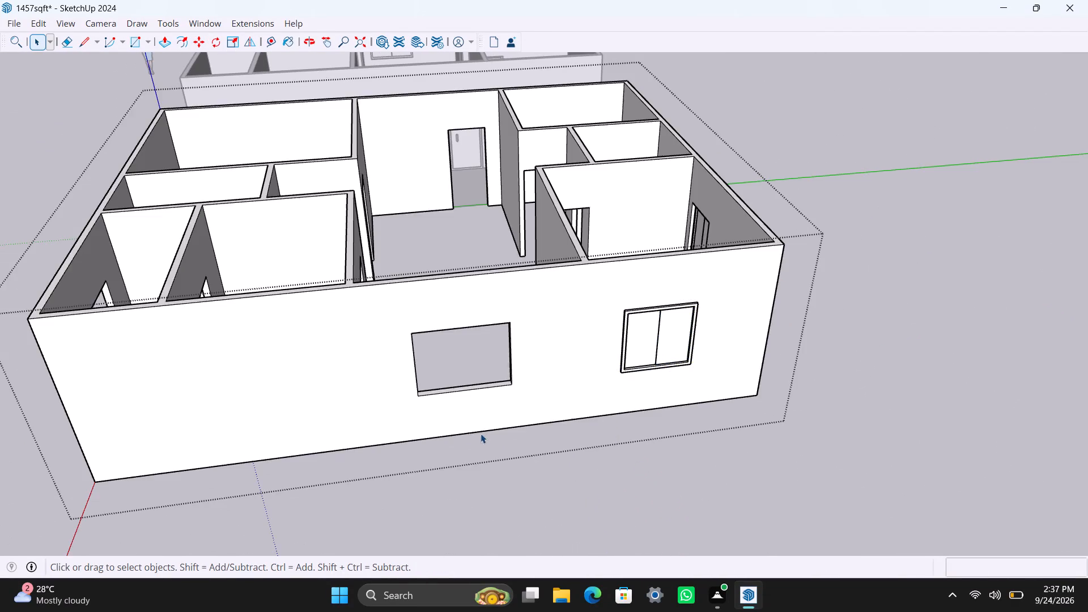
Draw a 5' by 4' rectangle over the remaining window opening in the same wall and make it a group.
scroll(464, 433, down, 1)
middle_drag(465, 432, 654, 400)
scroll(624, 411, up, 2)
middle_drag(565, 378, 526, 276)
scroll(532, 309, down, 2)
shift+middle_drag(631, 355, 638, 513)
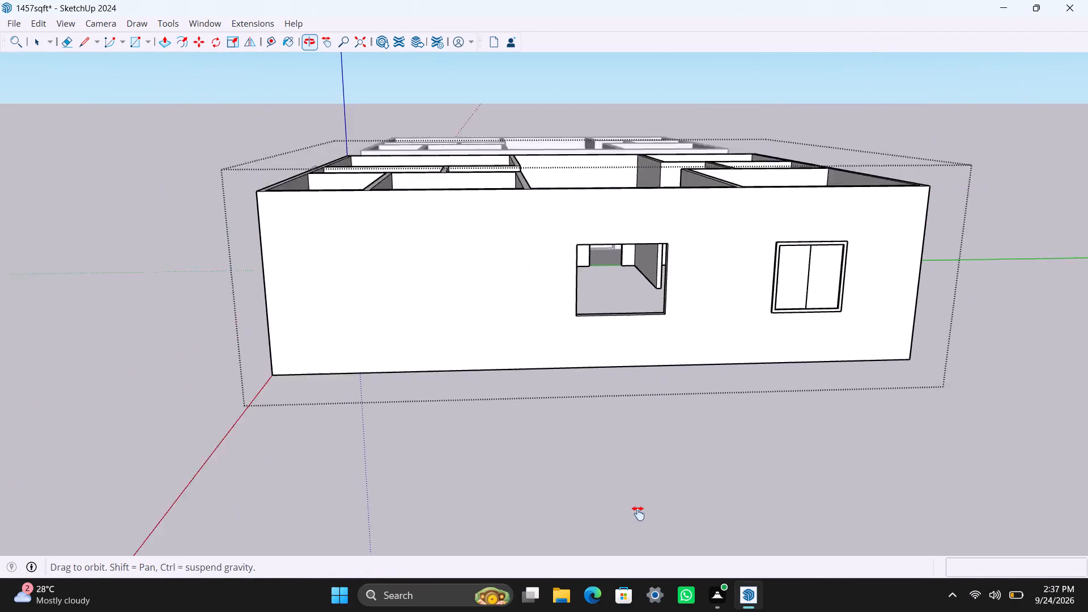
shift+middle_drag(638, 513, 626, 516)
scroll(405, 340, up, 2)
middle_click(403, 325)
key(r)
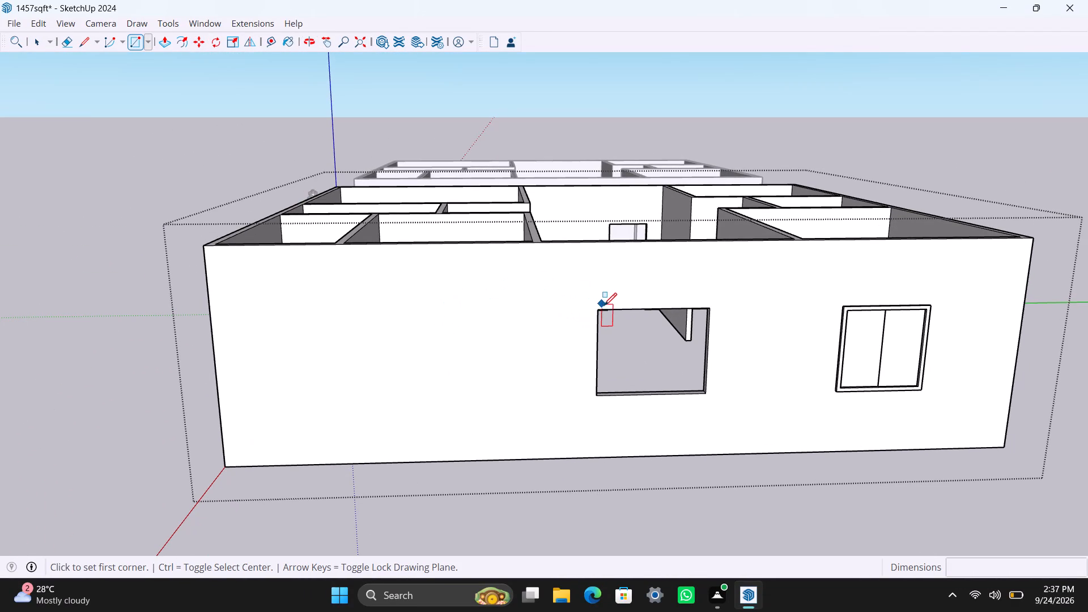
click(602, 308)
click(704, 392)
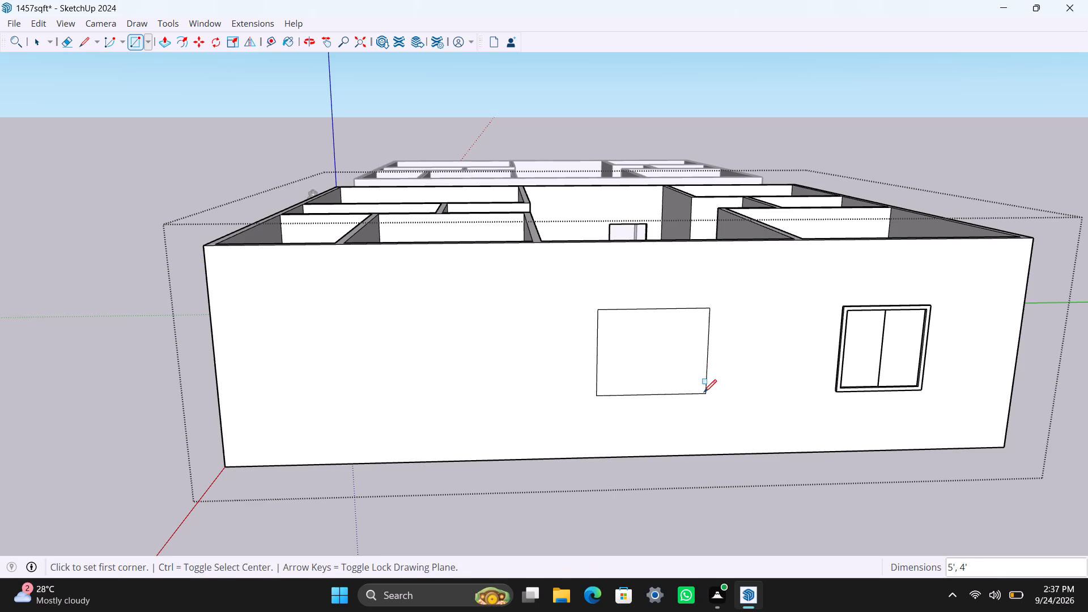
key(space)
double_click(621, 352)
right_click(616, 346)
click(687, 148)
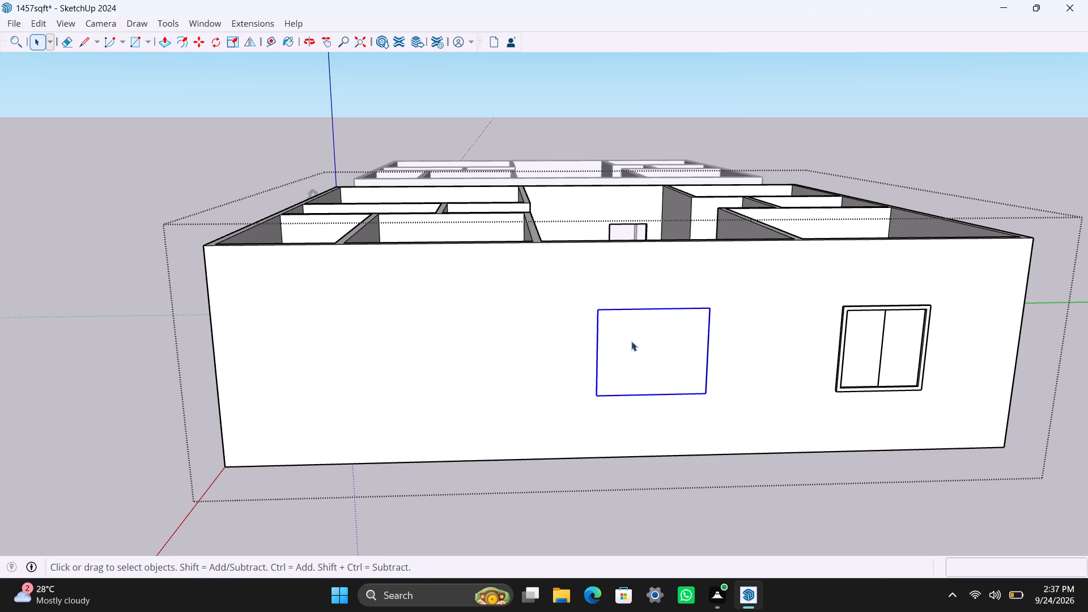
Inside the new 5' by 4' window group, offset the rectangle's outline 2" inward and delete the inner face to leave a frame.
double_click(631, 341)
click(623, 337)
key(d)
click(601, 343)
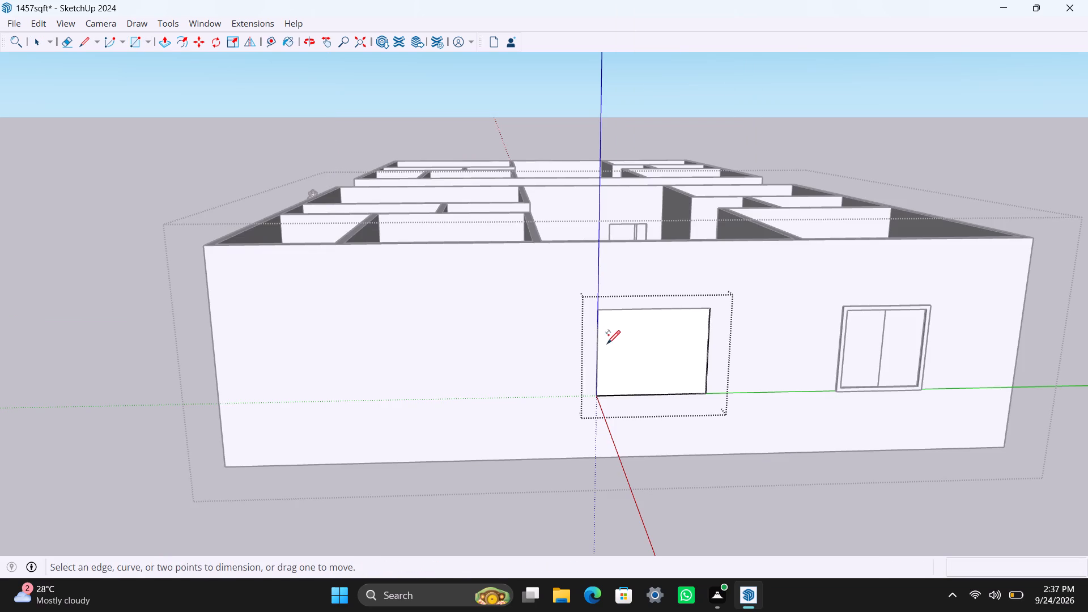
key(f)
click(611, 337)
text(2")
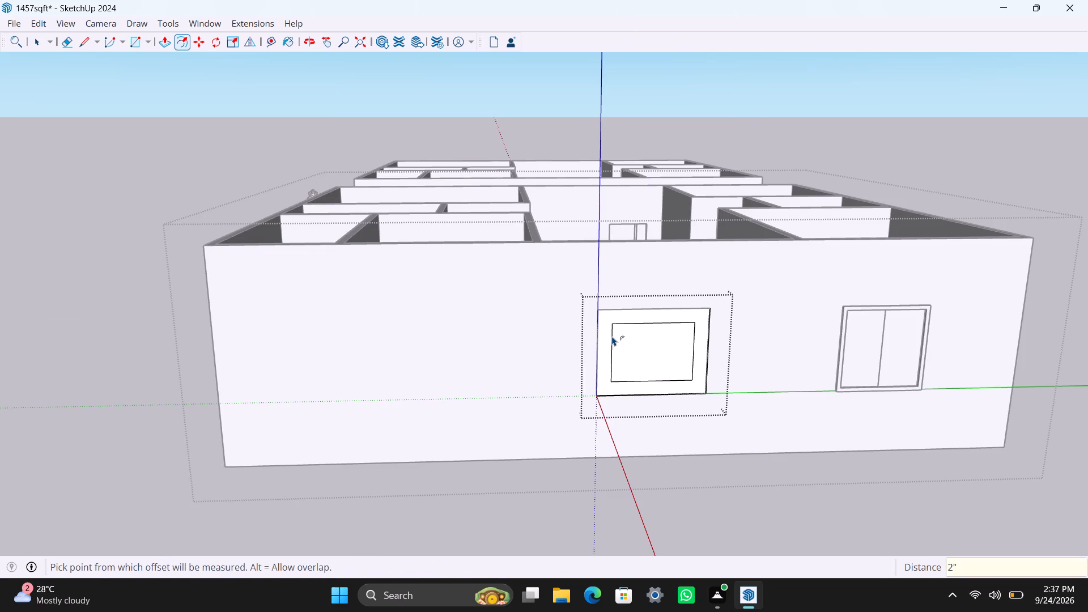
key(Return)
key(space)
click(648, 362)
key(Delete)
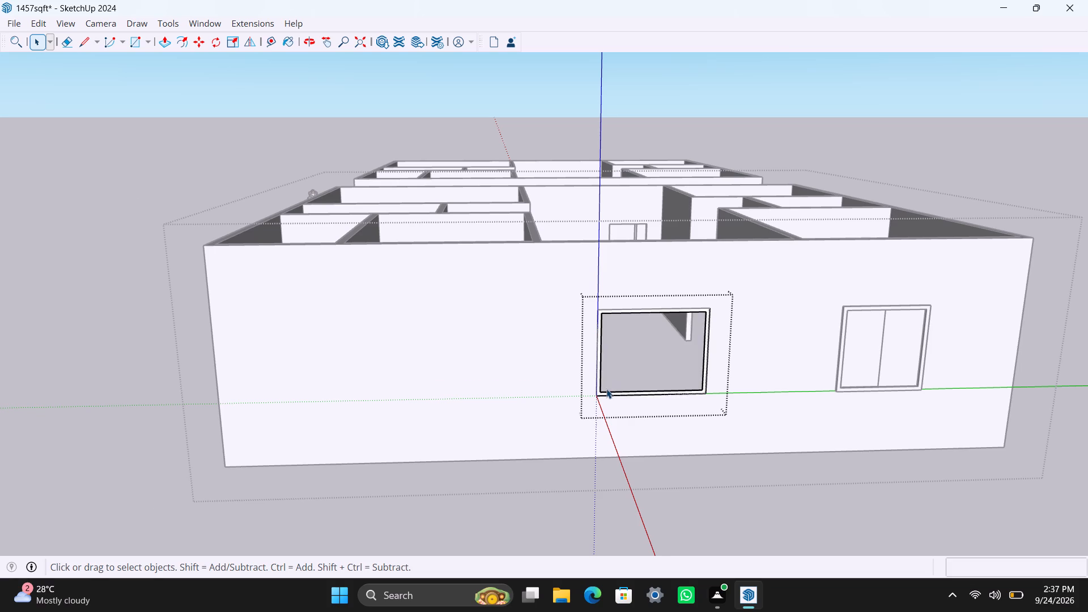
Push/Pull the frame face 1.5" into the wall opening and another 1.5" outward to give the frame depth.
scroll(606, 389, up, 11)
click(592, 387)
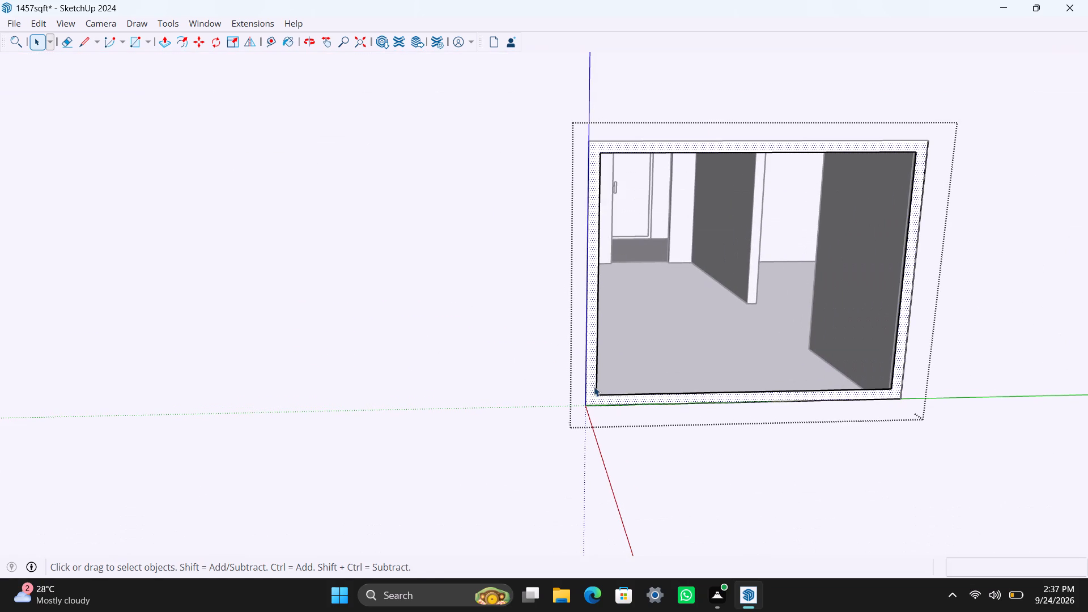
key(p)
drag(594, 386, 602, 368)
text(1.5")
key(Return)
click(597, 397)
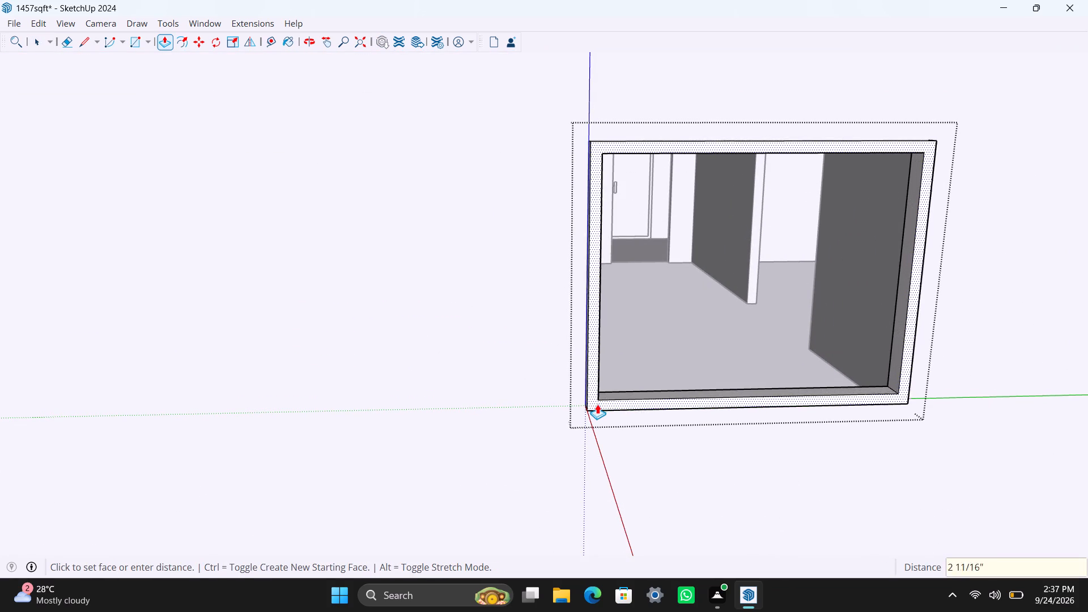
text(1.5")
key(Return)
key(space)
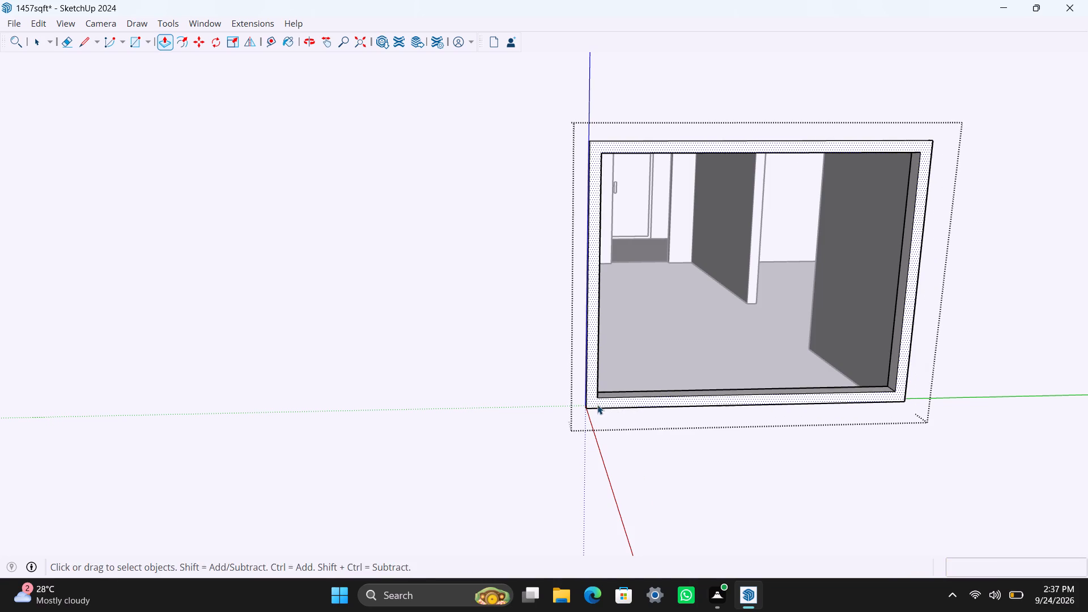
Draw a rectangle over the left half of the frame's inner opening, delete the other half's face, and group the rectangle as a panel.
key(r)
click(602, 154)
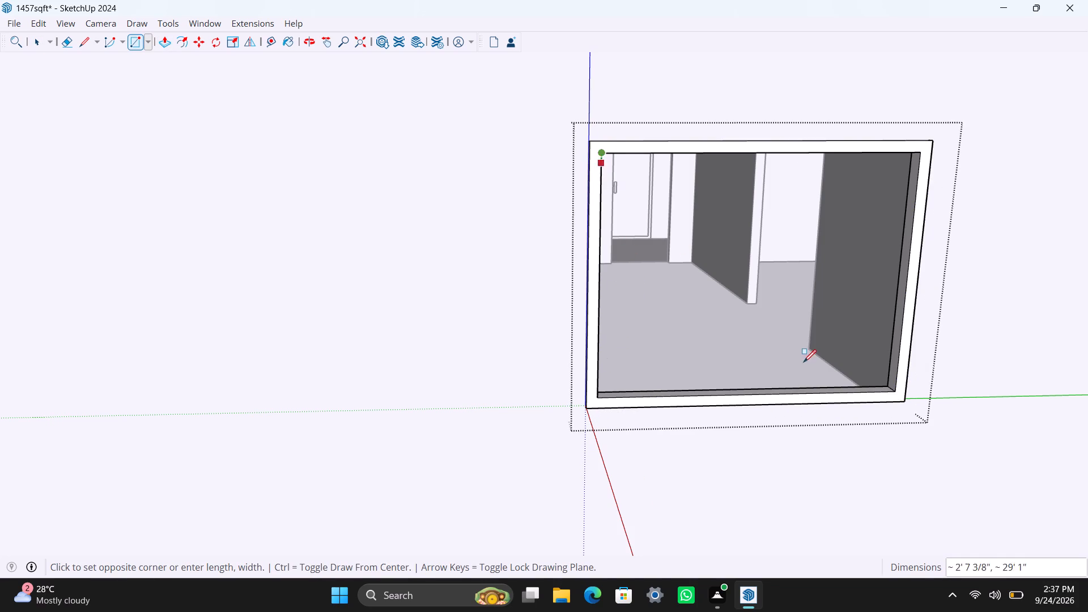
click(749, 396)
key(space)
click(780, 372)
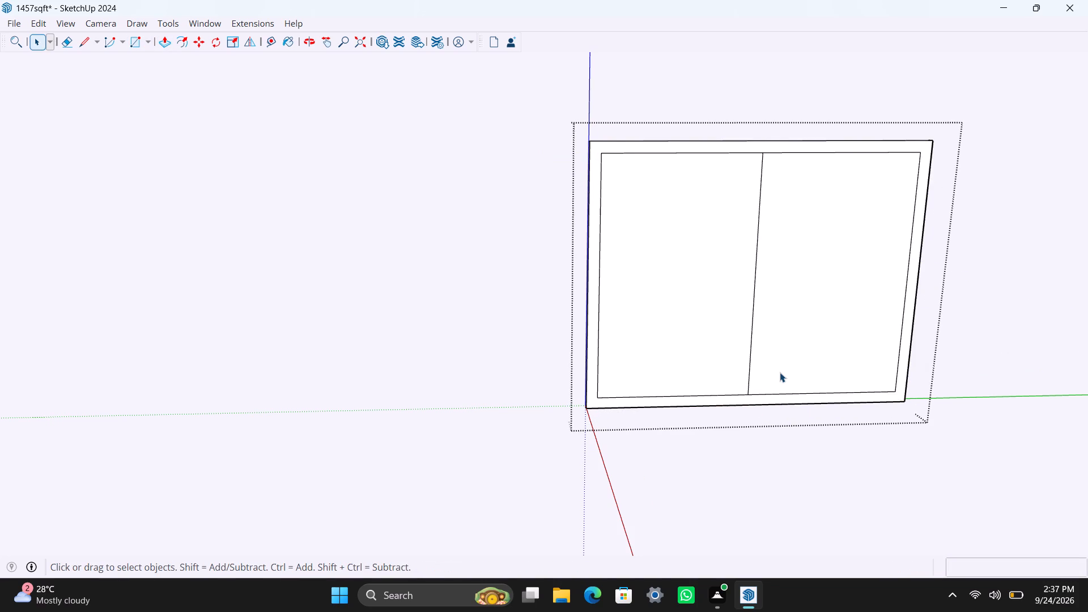
key(Delete)
double_click(730, 379)
right_click(730, 376)
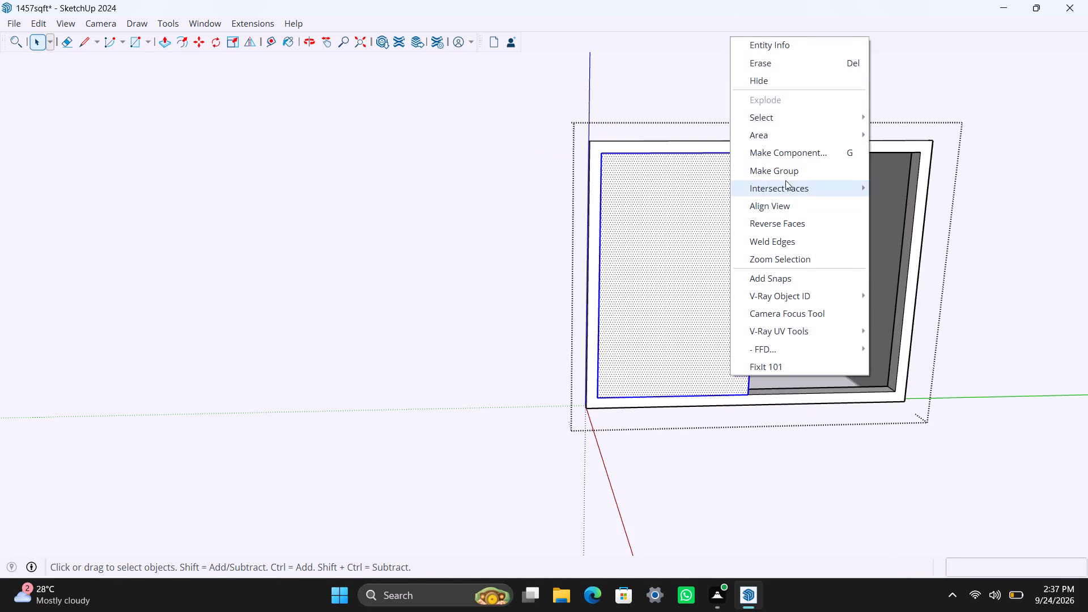
click(787, 172)
Open the panel group, thicken its face by 8 mm with Push/Pull, and close the group.
scroll(757, 558, down, 2)
middle_drag(764, 547, 567, 568)
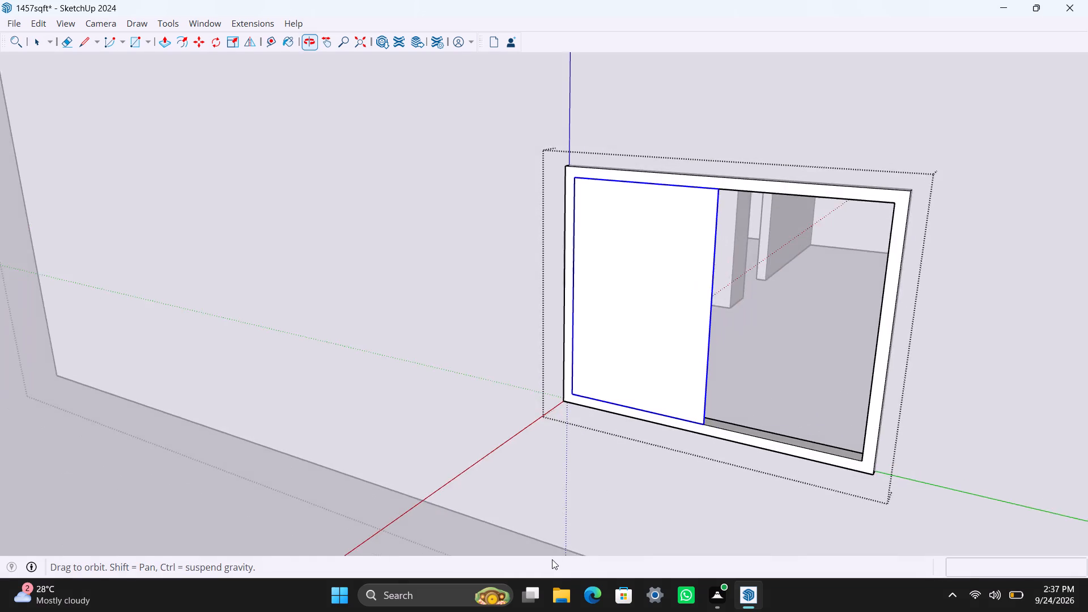
scroll(640, 444, up, 3)
triple_click(677, 390)
key(p)
drag(680, 390, 697, 382)
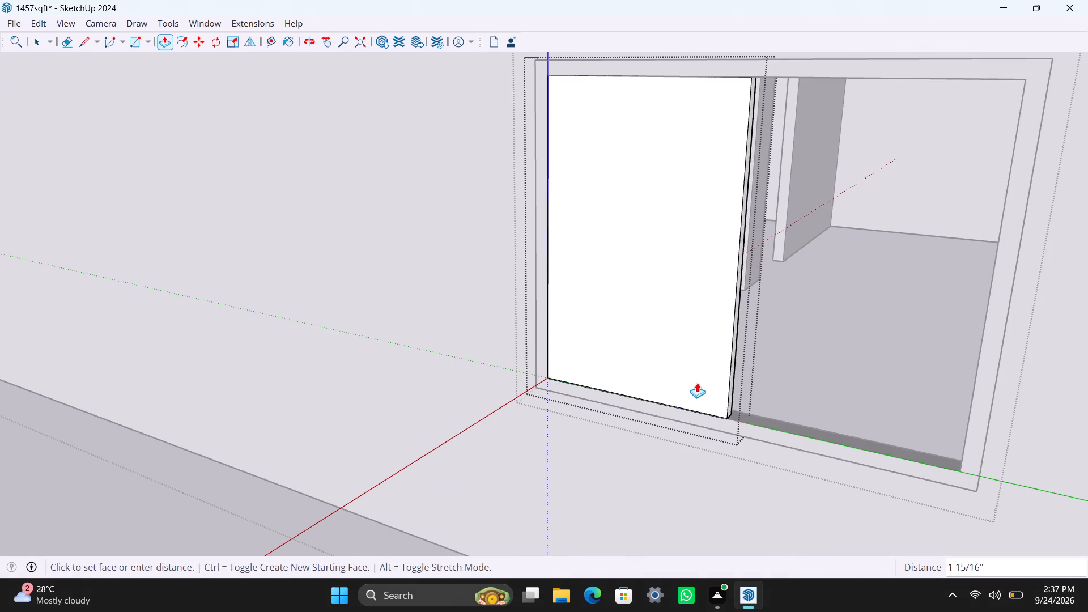
drag(697, 382, 698, 382)
text(8MM)
key(Return)
key(space)
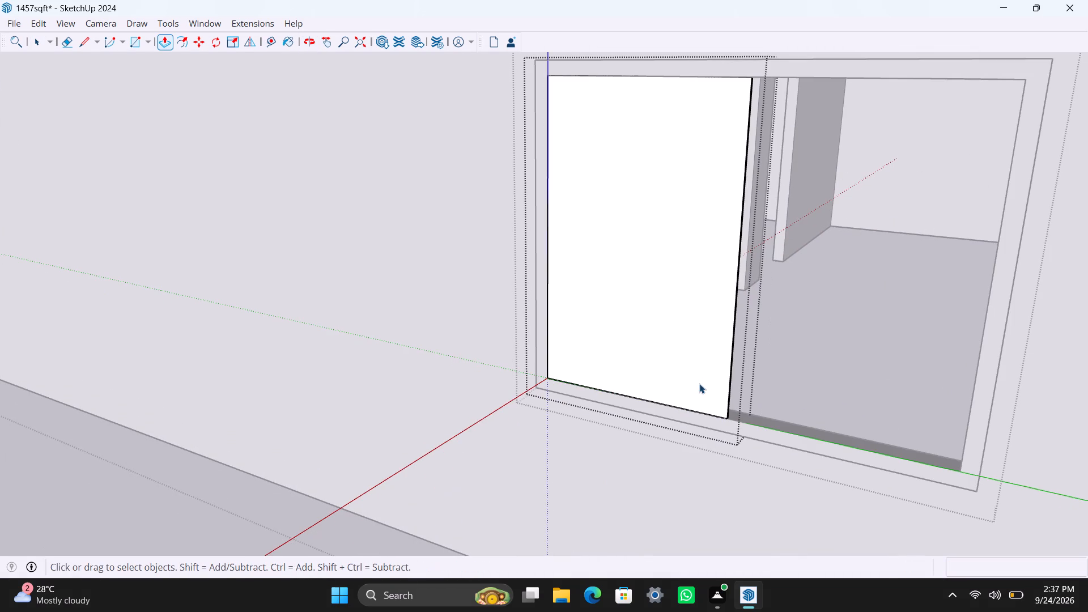
click(721, 475)
Move the panel about 1 5/8" back into the frame from its lower corner.
scroll(720, 435, up, 5)
click(720, 402)
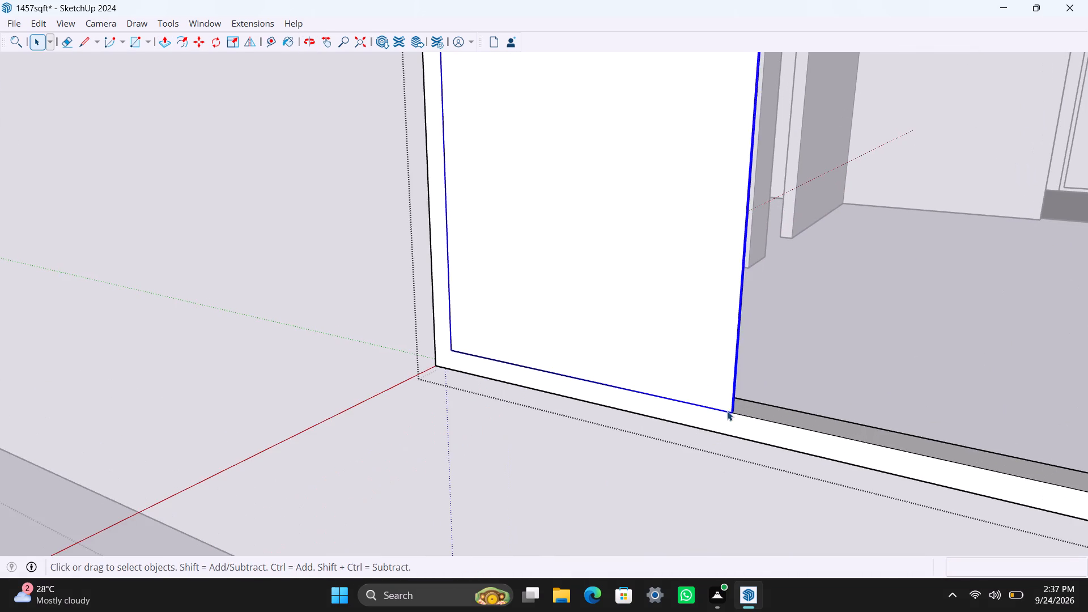
scroll(727, 411, up, 2)
middle_drag(733, 455, 685, 494)
scroll(714, 427, up, 5)
key(m)
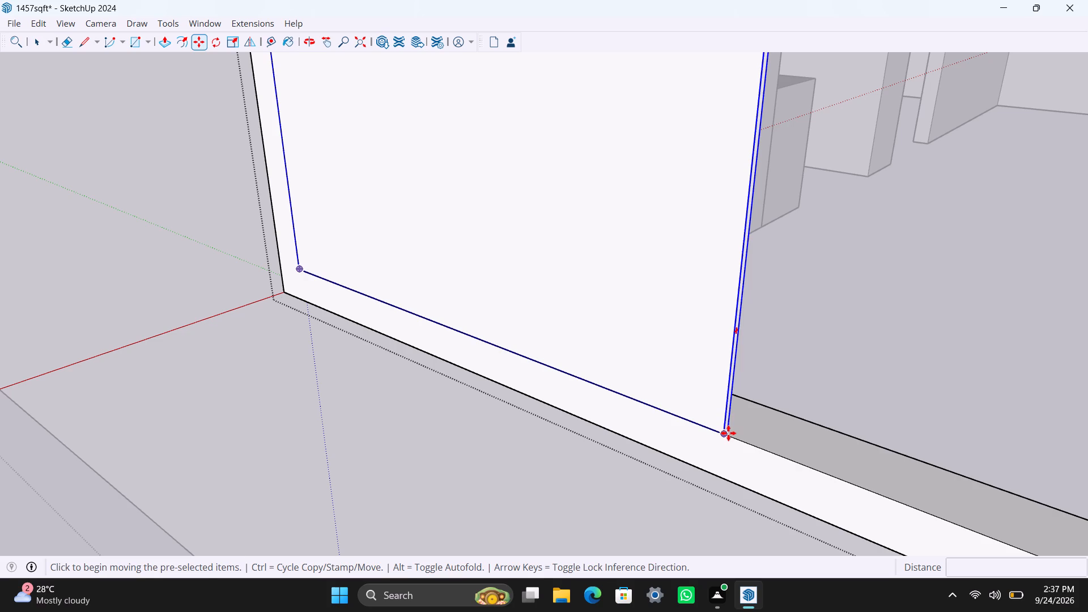
click(725, 433)
click(745, 419)
Copy the panel sideways into the empty half, placing it at the frame's lower inner corner, about 2' 4" away.
scroll(743, 419, down, 2)
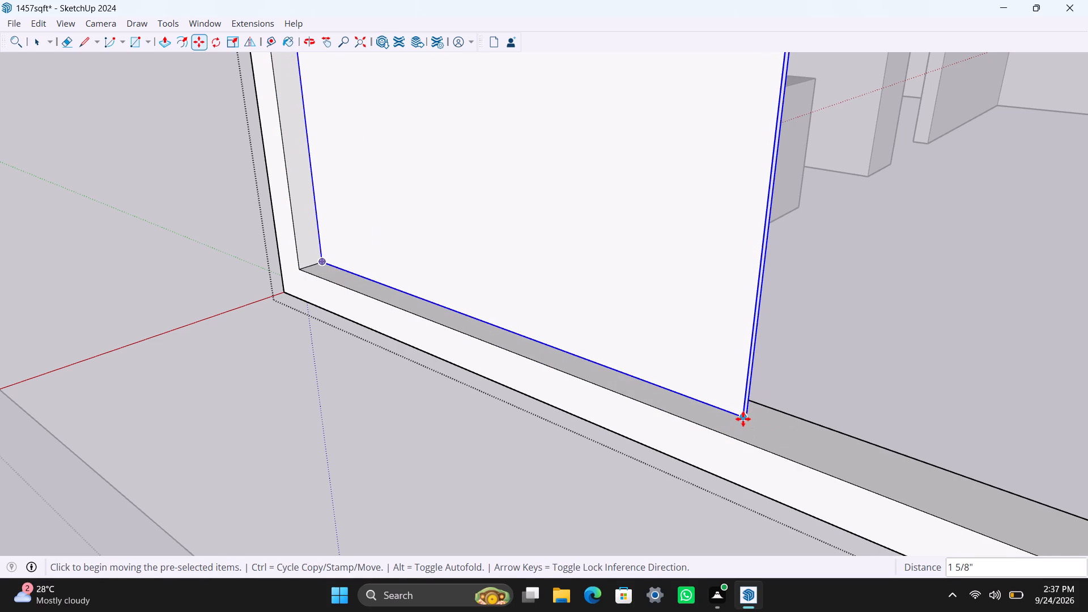
scroll(743, 419, down, 11)
click(745, 415)
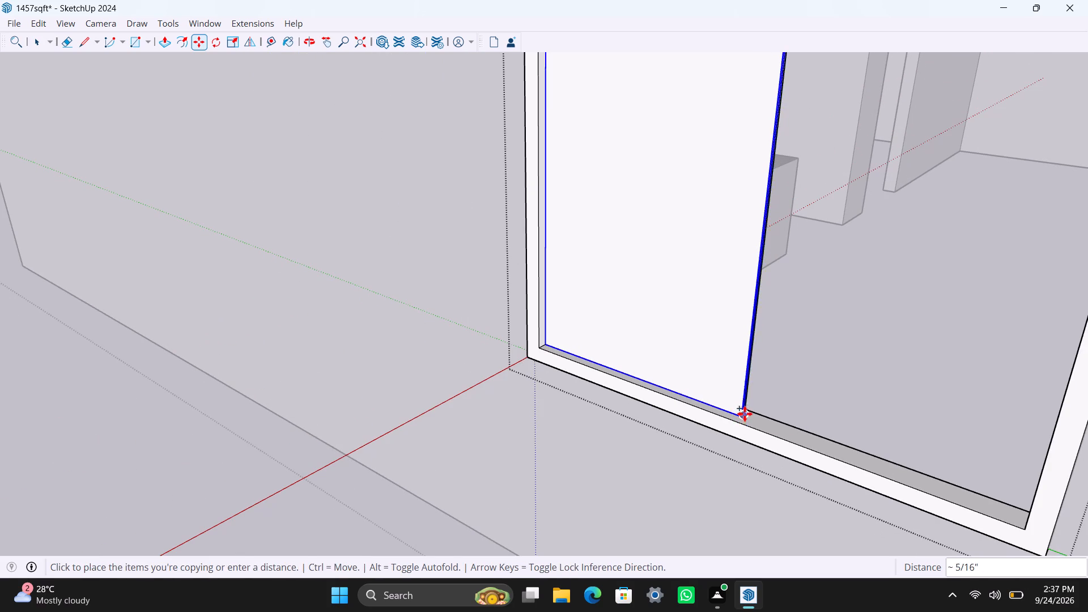
click(1025, 524)
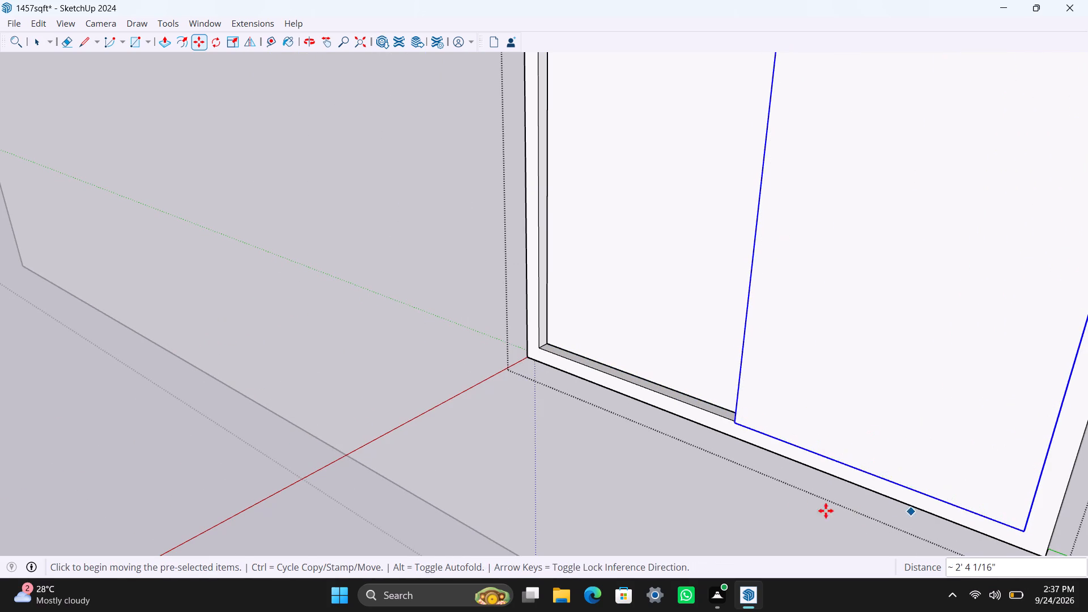
Move the copied panel back into the frame to meet the first panel's lower corner, and close the window group.
scroll(798, 501, up, 3)
scroll(752, 454, down, 10)
middle_drag(679, 460, 861, 512)
scroll(849, 450, down, 3)
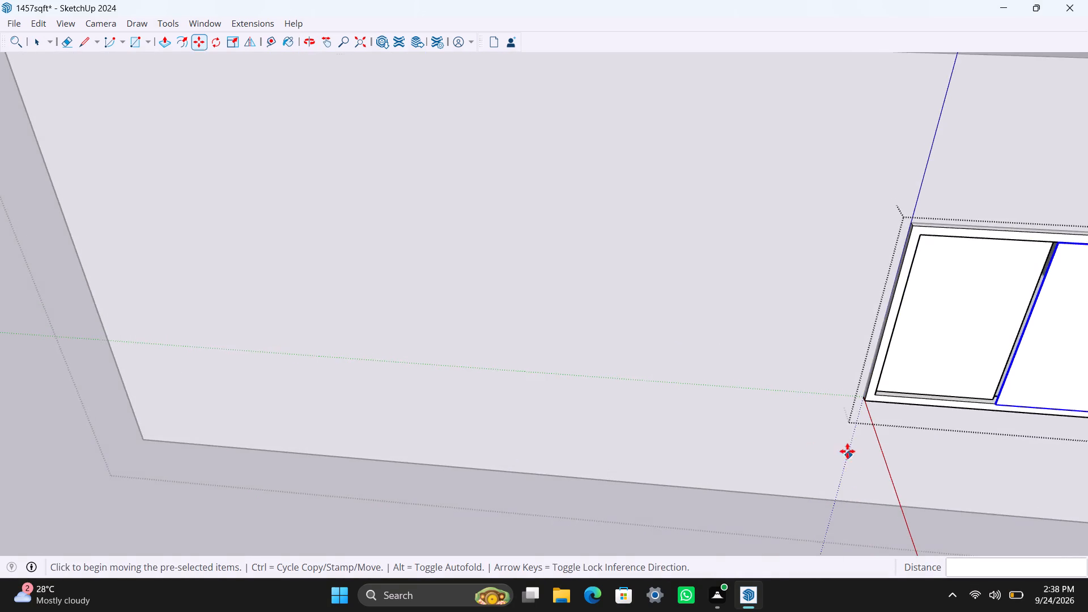
middle_drag(801, 450, 689, 515)
scroll(900, 514, up, 13)
middle_drag(794, 492, 809, 494)
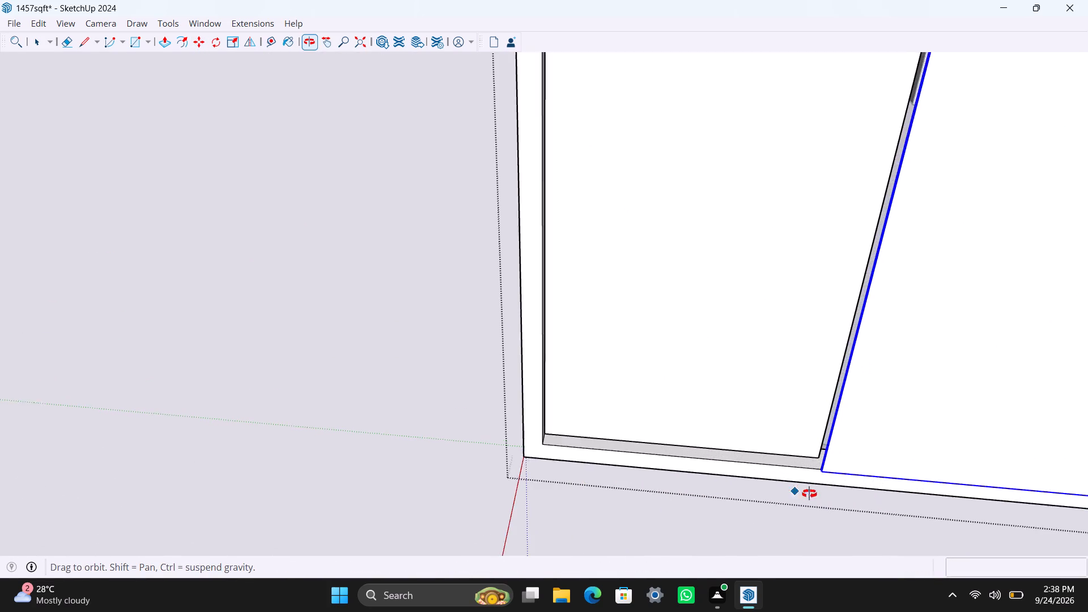
middle_drag(809, 494, 958, 503)
scroll(883, 374, up, 15)
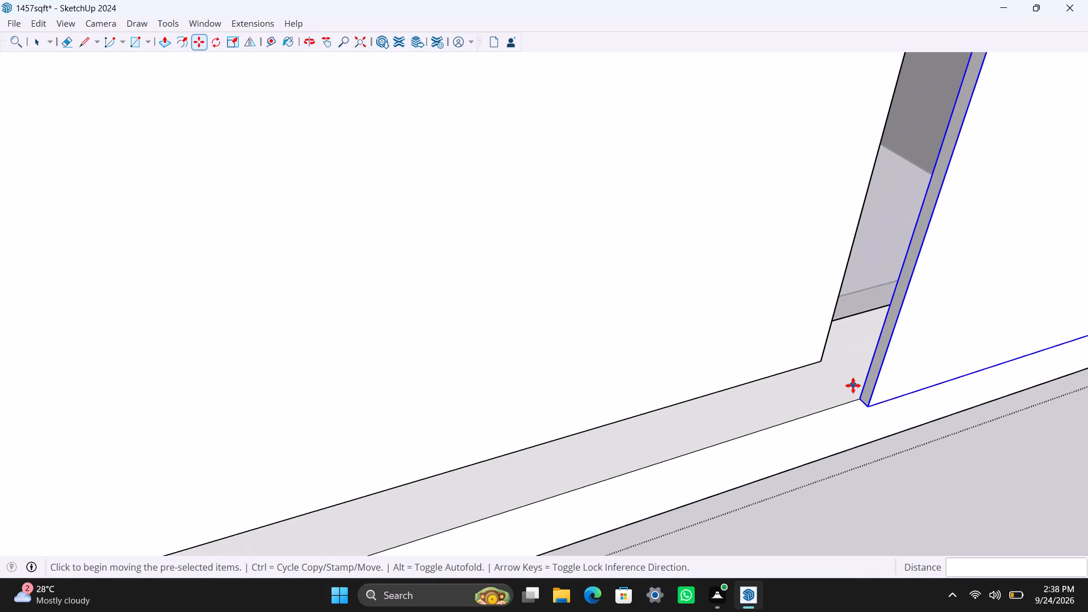
click(862, 394)
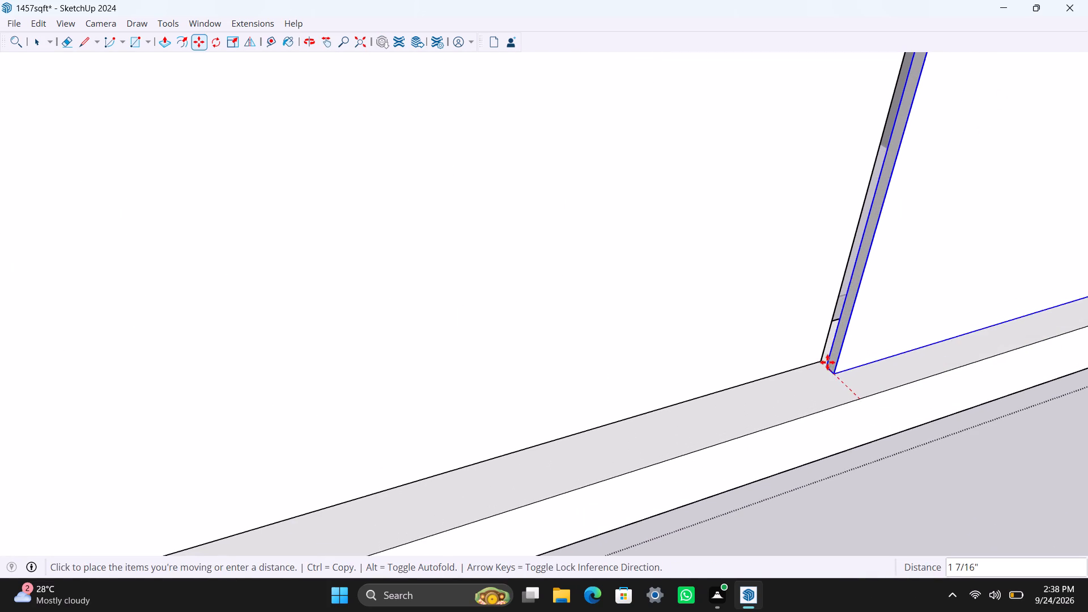
click(824, 363)
key(space)
scroll(745, 369, down, 19)
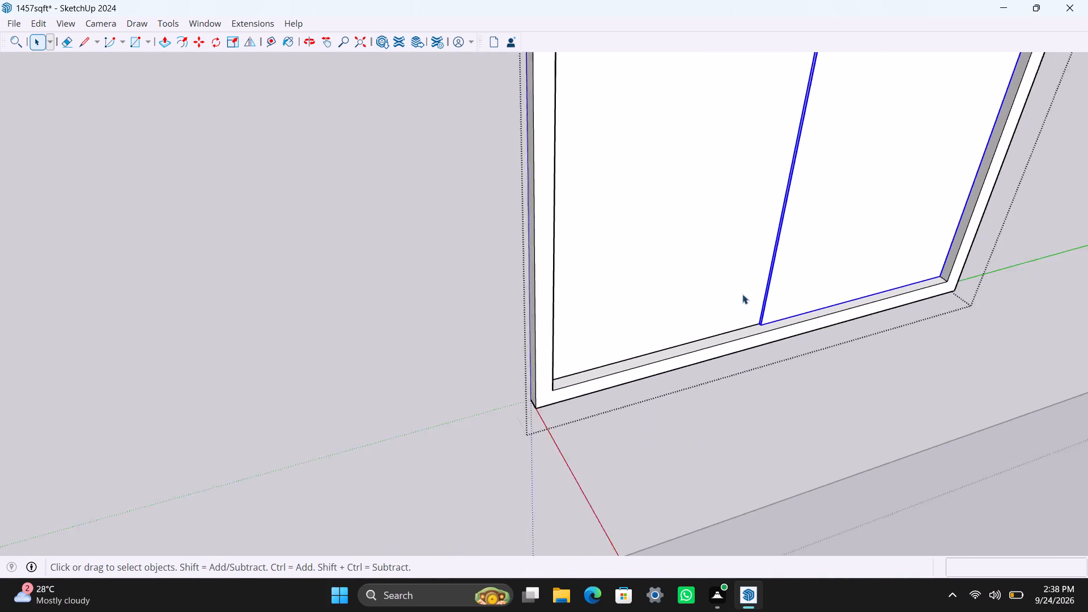
scroll(742, 294, down, 20)
scroll(742, 294, down, 2)
click(673, 384)
Draw a rectangle over the right-hand window opening in the outer wall with two windows and a ventilator opening, and make it a group.
scroll(477, 433, down, 4)
middle_drag(442, 449, 784, 406)
scroll(743, 363, up, 2)
shift+middle_drag(702, 358, 620, 565)
scroll(614, 482, up, 4)
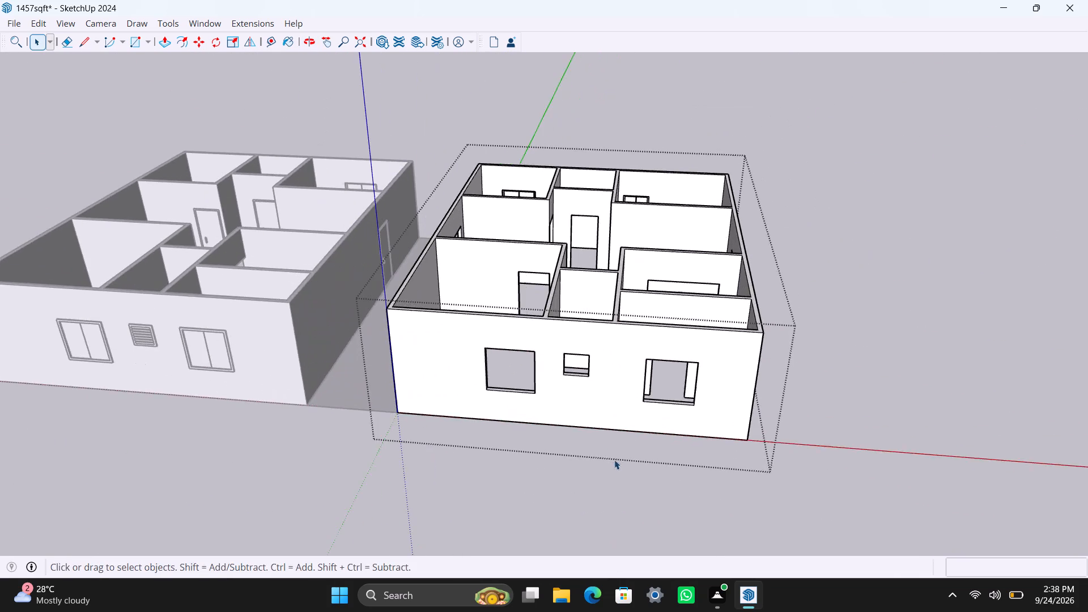
middle_drag(615, 460, 631, 426)
scroll(644, 356, up, 6)
key(r)
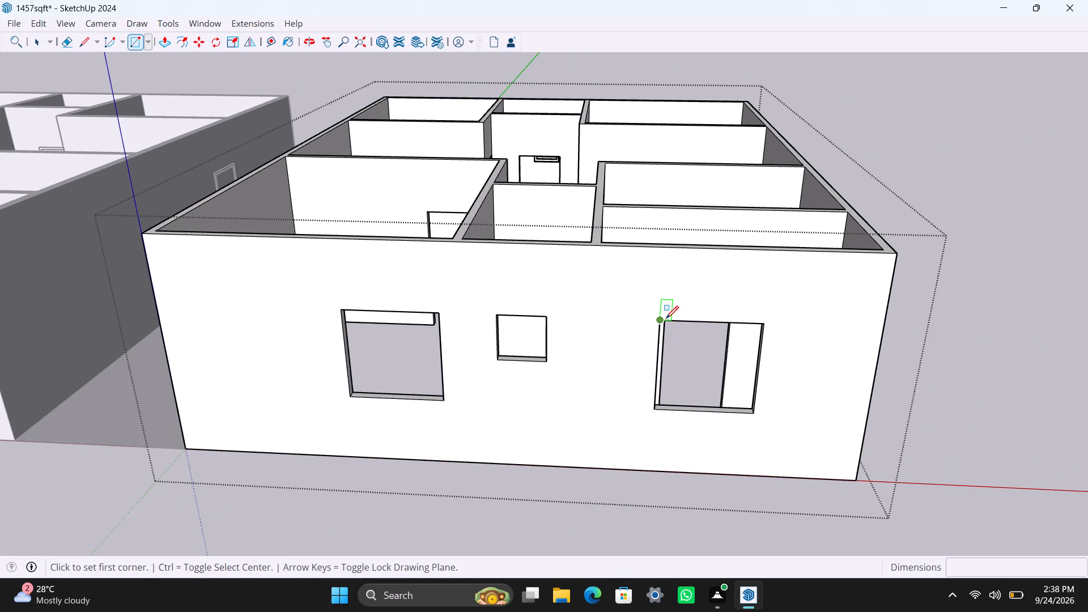
click(666, 318)
click(751, 409)
key(space)
double_click(727, 382)
right_click(727, 381)
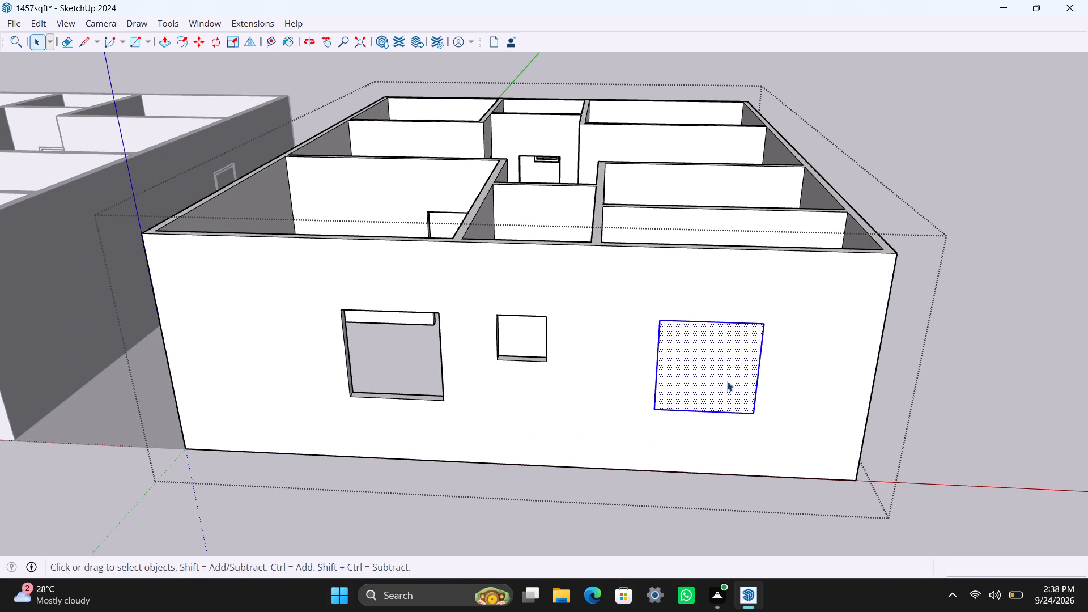
click(782, 179)
Inside the new window group, offset the rectangle's outline 2" inward and delete the inner face to leave a frame.
scroll(691, 365, up, 3)
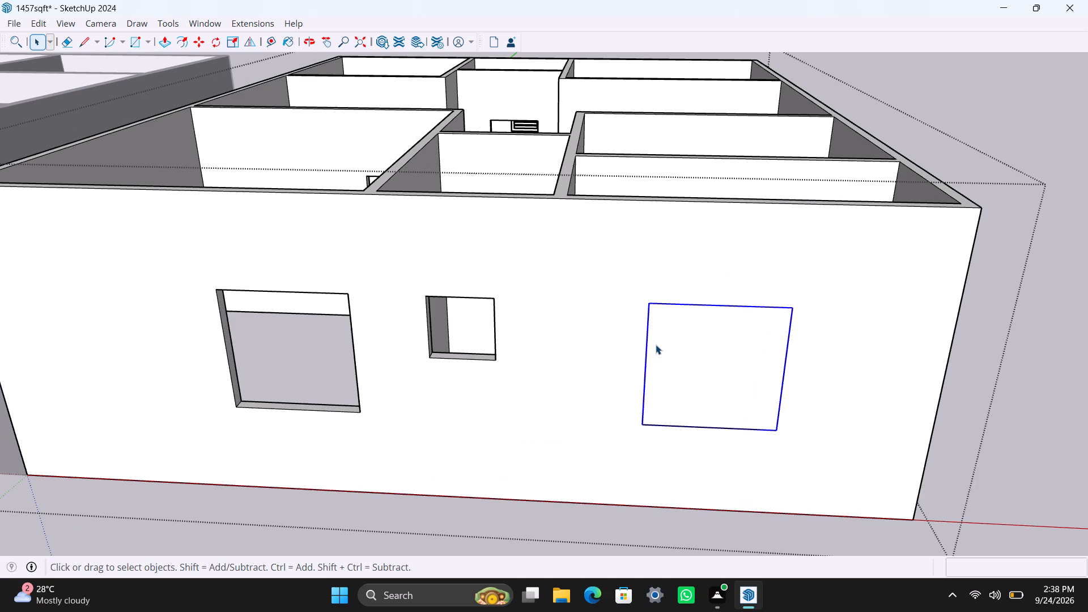
triple_click(656, 344)
click(657, 343)
key(f)
click(657, 342)
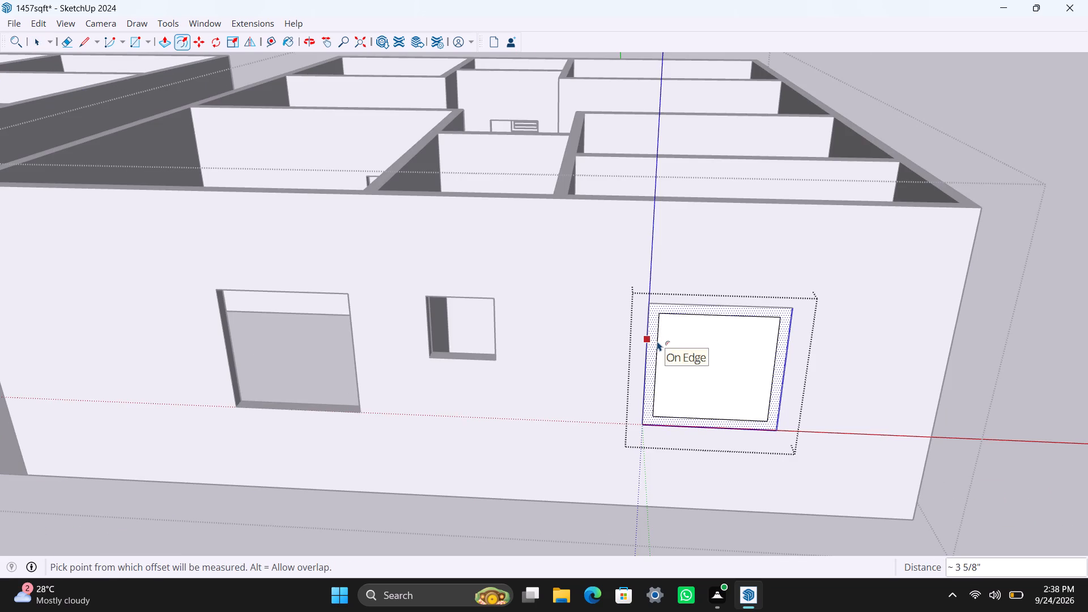
text(2")
key(Return)
key(space)
click(681, 375)
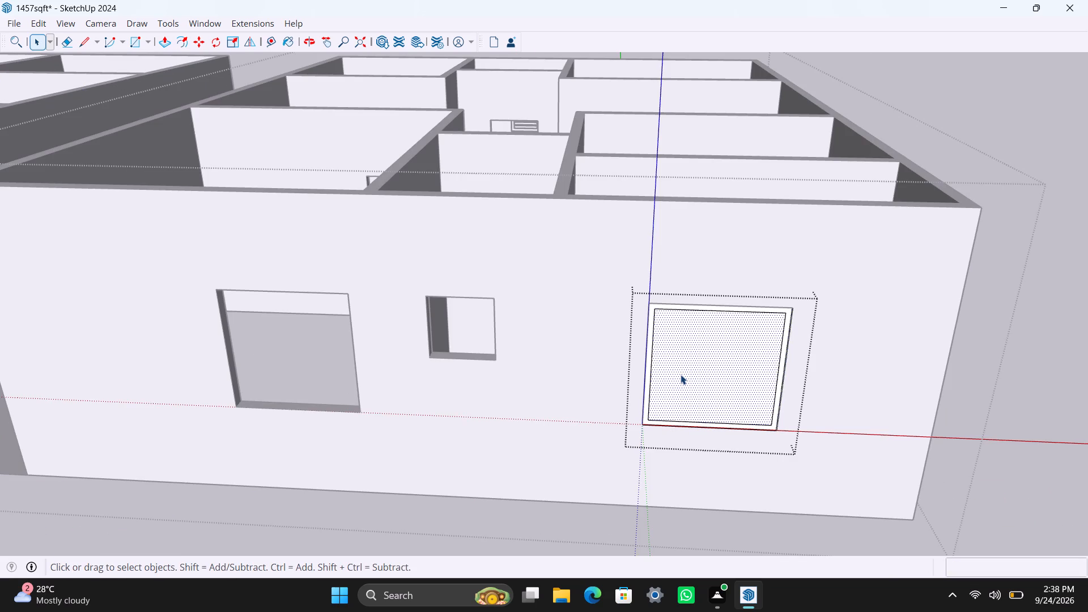
key(Delete)
Push/Pull the new frame's face 1.5" into the wall opening and another 1.5" outward.
scroll(641, 441, up, 9)
click(648, 409)
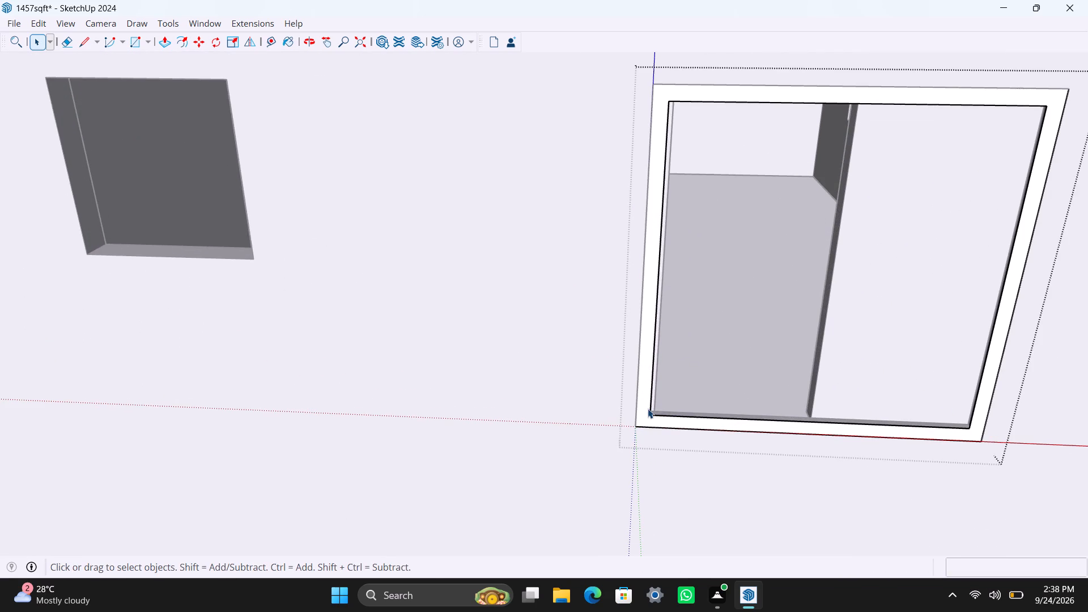
key(p)
drag(648, 409, 653, 398)
key(1)
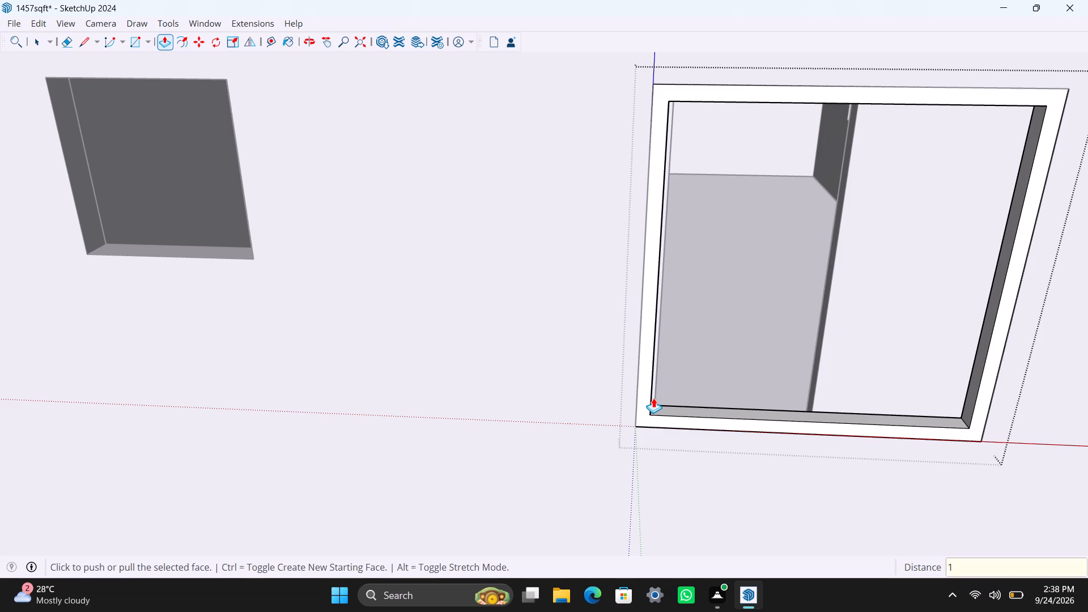
text(.5")
key(Return)
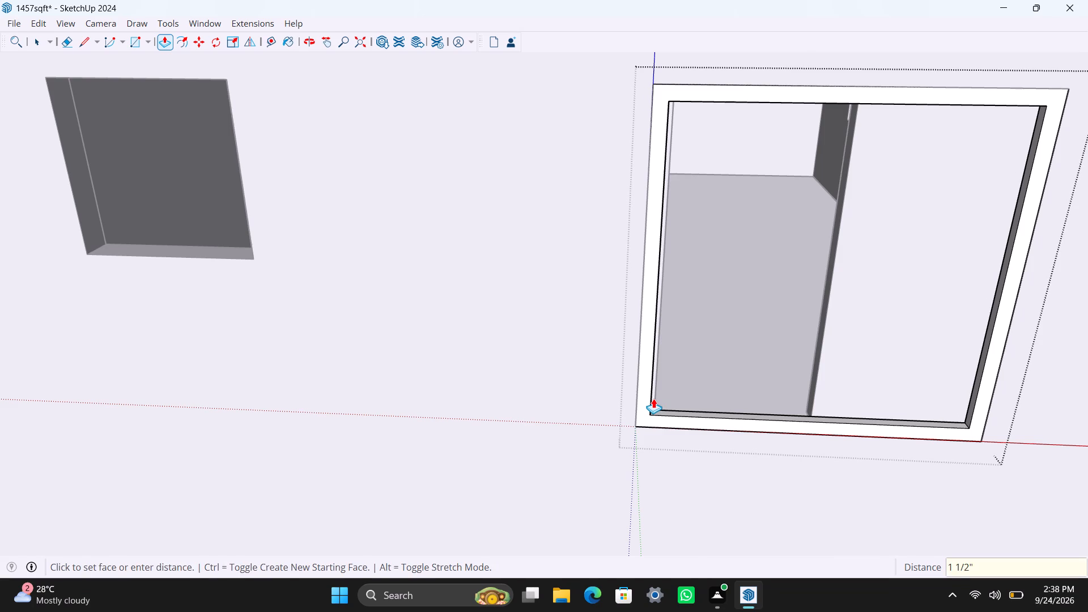
click(642, 405)
text(1.5")
key(Return)
key(space)
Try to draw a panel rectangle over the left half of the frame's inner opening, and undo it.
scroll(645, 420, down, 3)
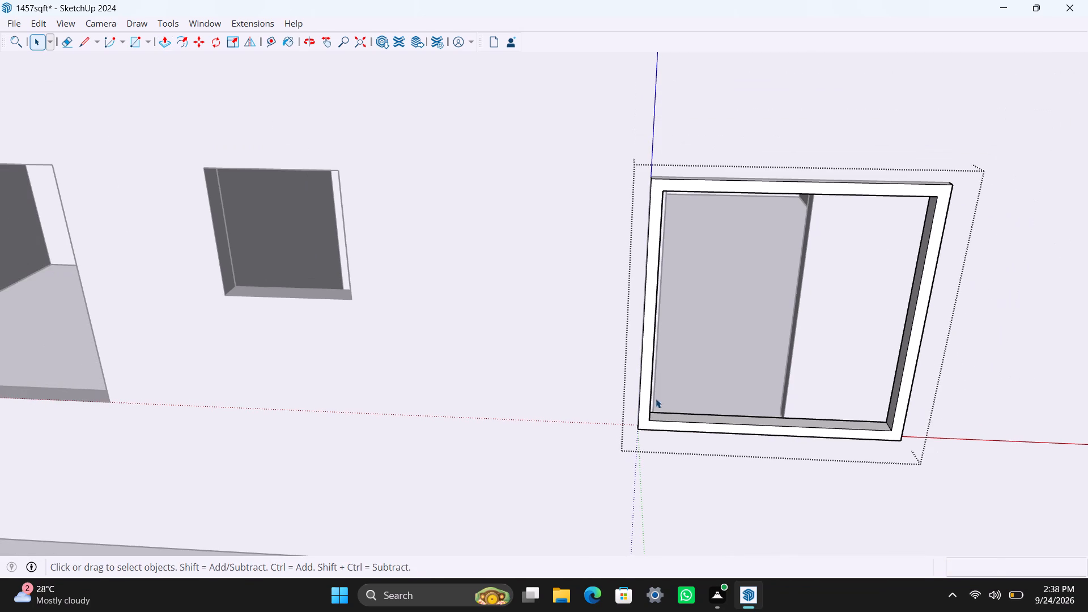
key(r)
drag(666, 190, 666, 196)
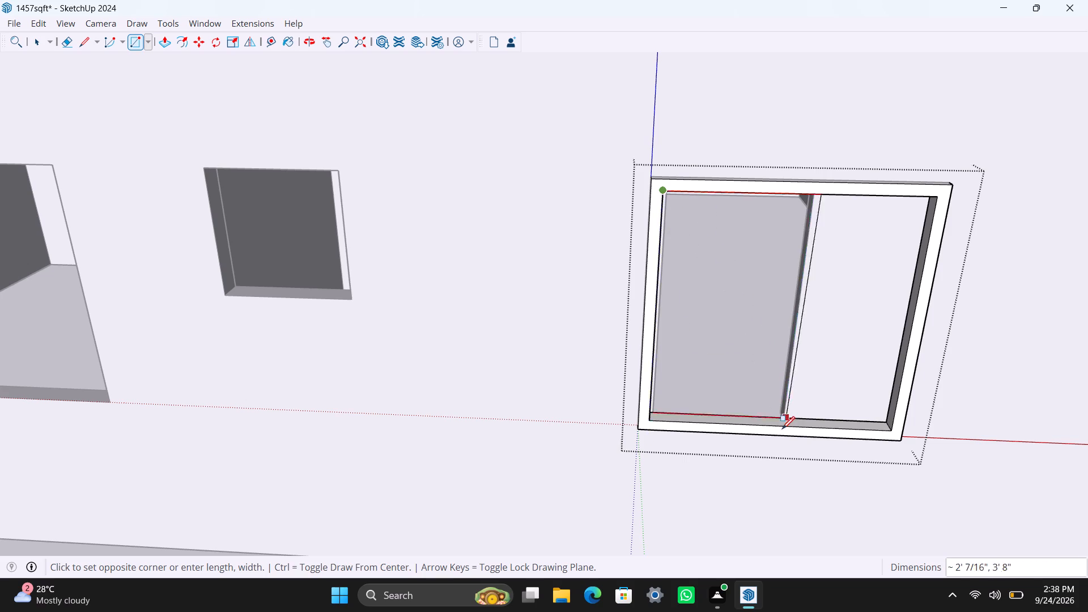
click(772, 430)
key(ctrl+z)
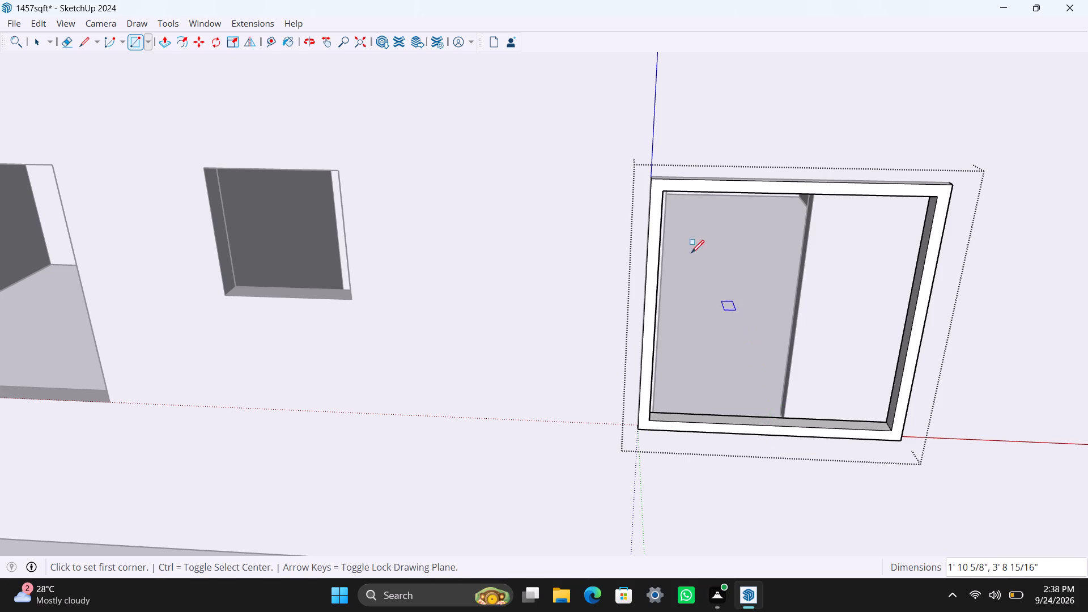
Draw a 1' 10" by 3' 8" panel rectangle over the left half of the frame's opening, delete the leftover face, and group the panel.
click(665, 193)
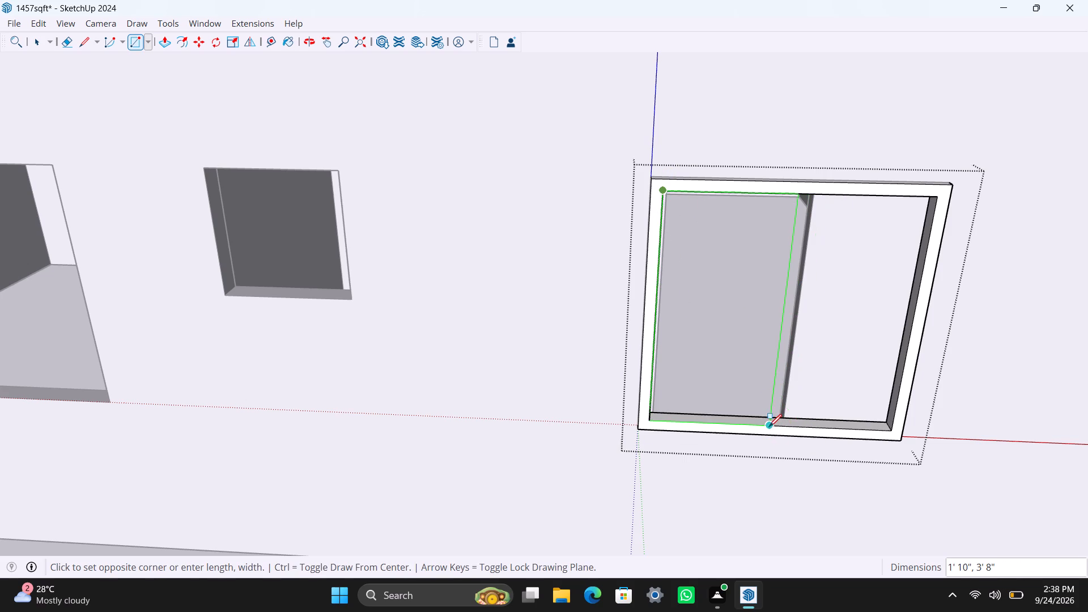
click(767, 426)
key(space)
click(795, 401)
key(Delete)
double_click(747, 385)
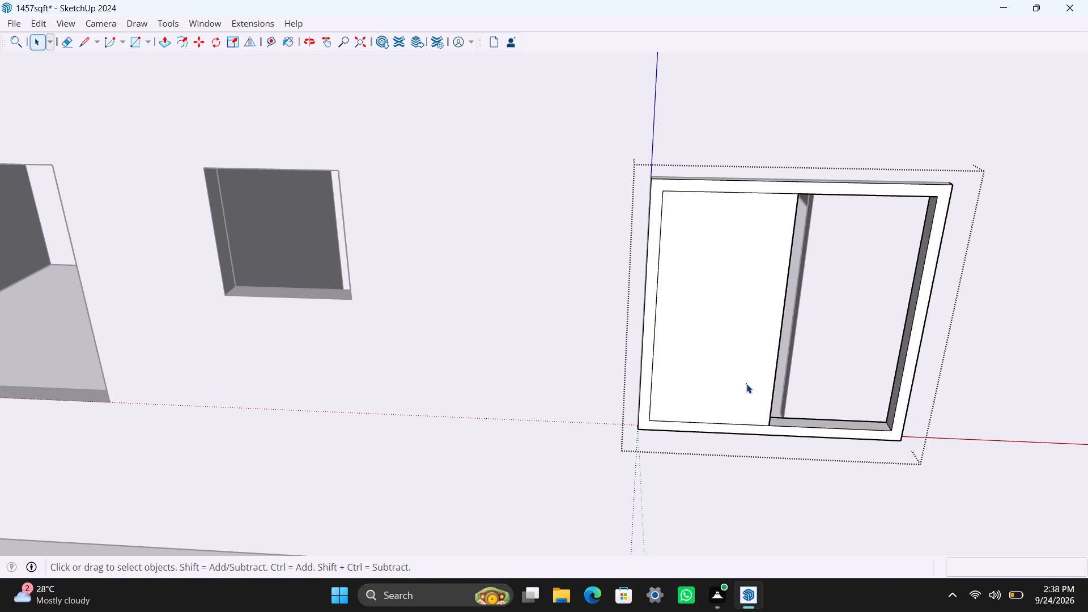
right_click(745, 384)
click(818, 180)
Inside the new panel group, Push/Pull the panel's face to a thickness of 8 mm.
triple_click(747, 311)
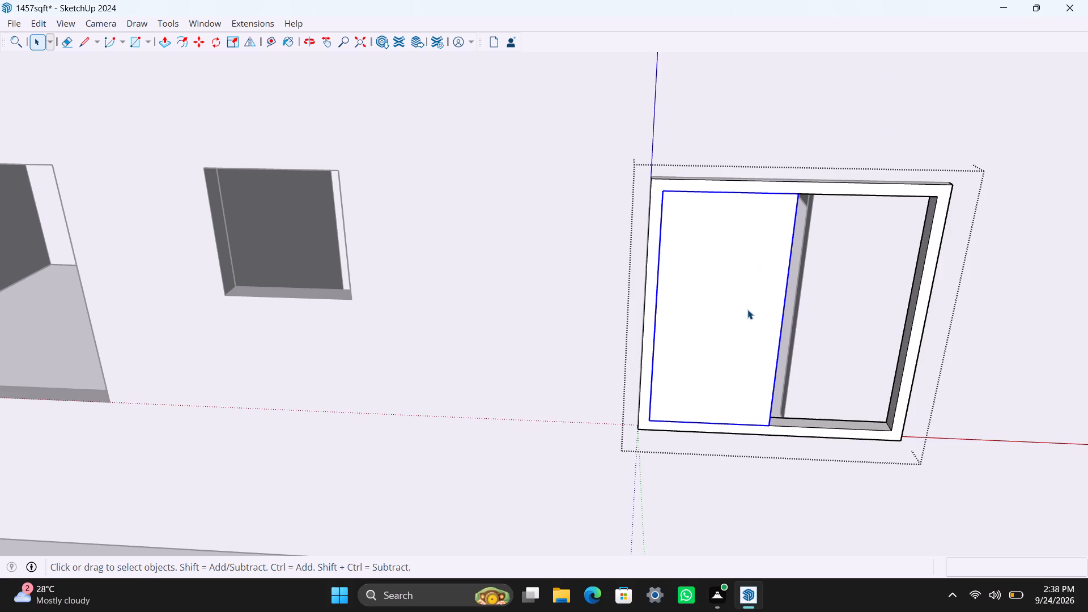
key(p)
drag(750, 355, 753, 344)
text(8MM)
key(Return)
key(space)
click(893, 482)
Move the panel about 2 1/4" back from the frame's front face into its depth.
scroll(880, 459, down, 2)
middle_drag(860, 450, 858, 449)
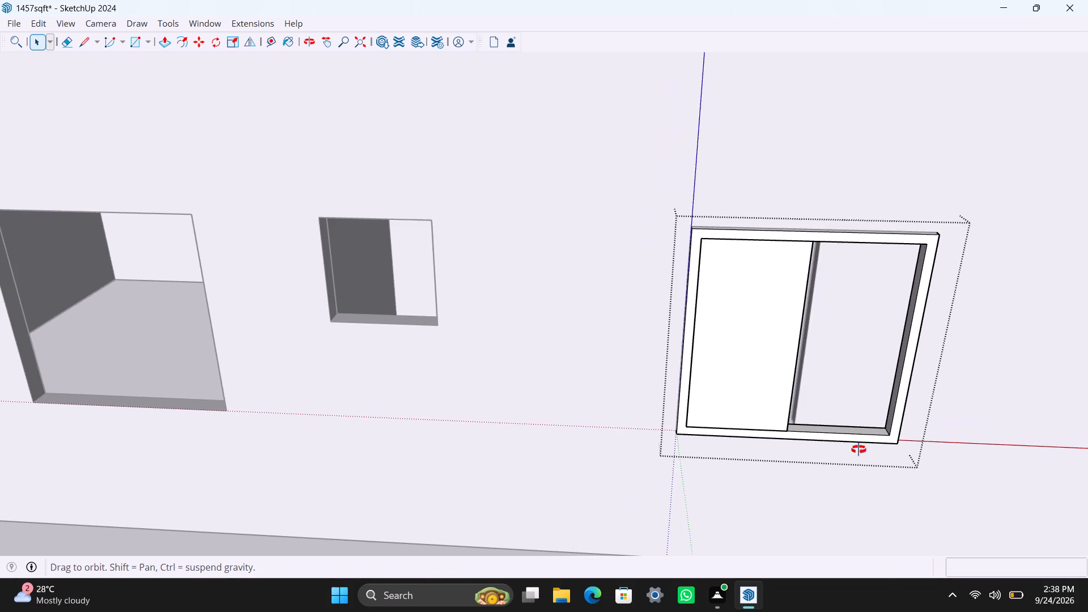
middle_drag(858, 449, 659, 470)
scroll(702, 472, up, 12)
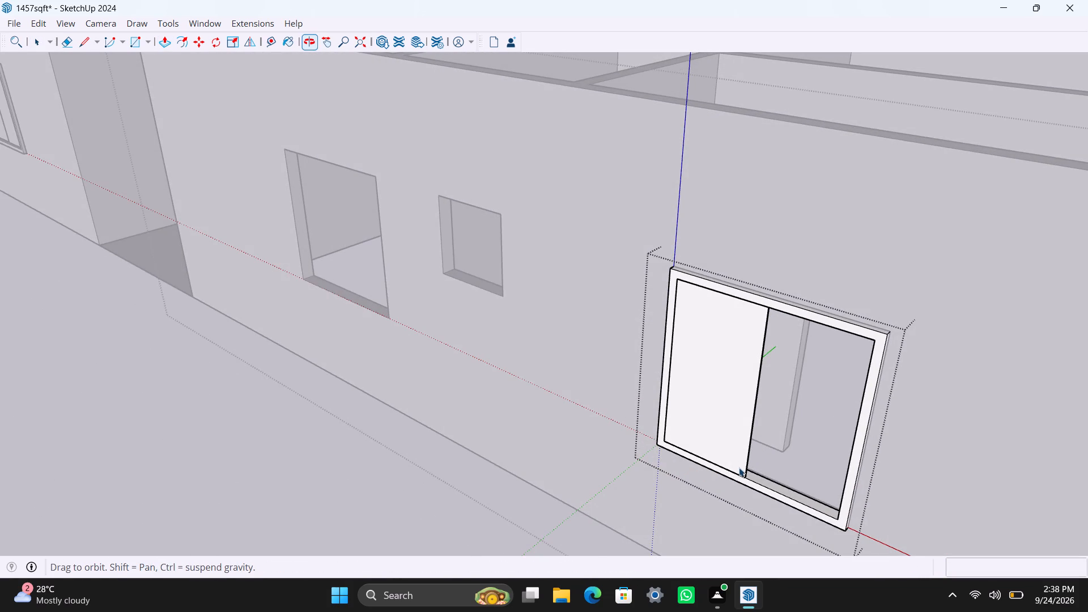
scroll(743, 467, up, 6)
click(758, 470)
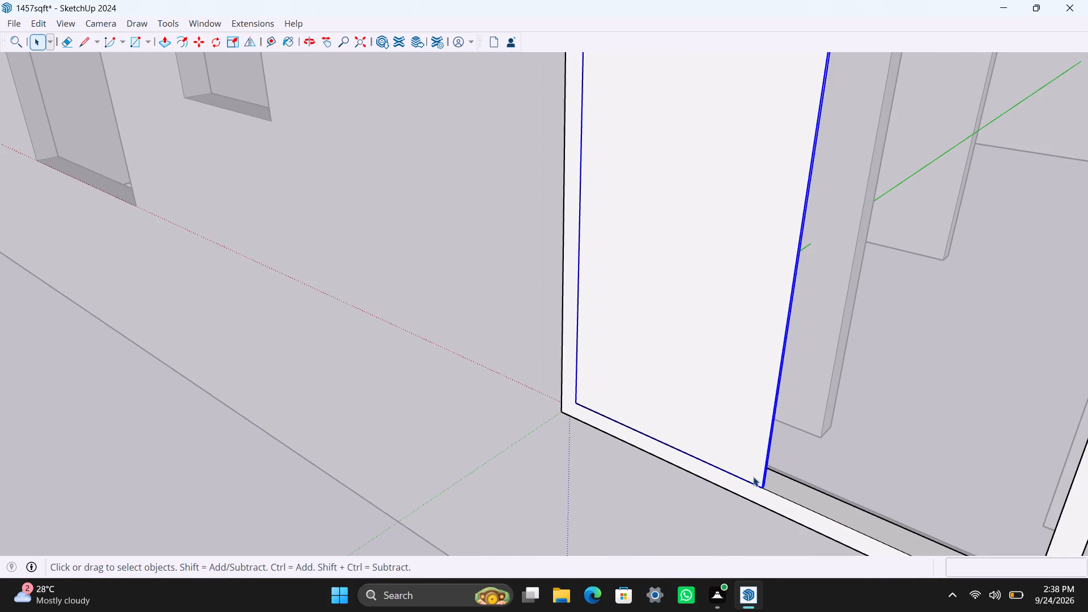
key(m)
click(760, 484)
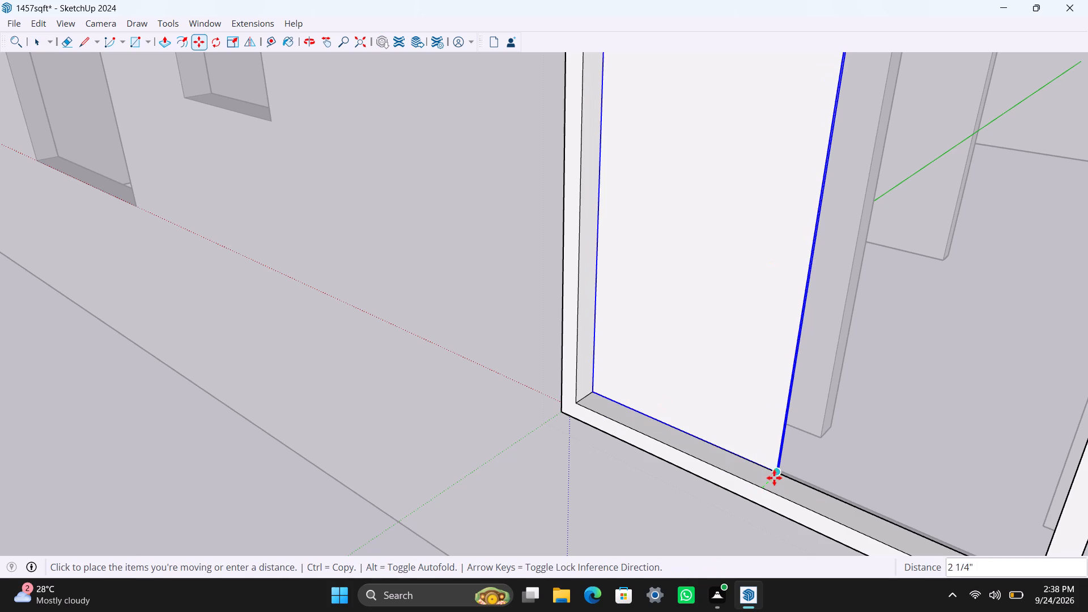
click(774, 478)
Copy the panel across to the right half of the window frame, about 1' 10 1/8" away.
scroll(773, 479, down, 12)
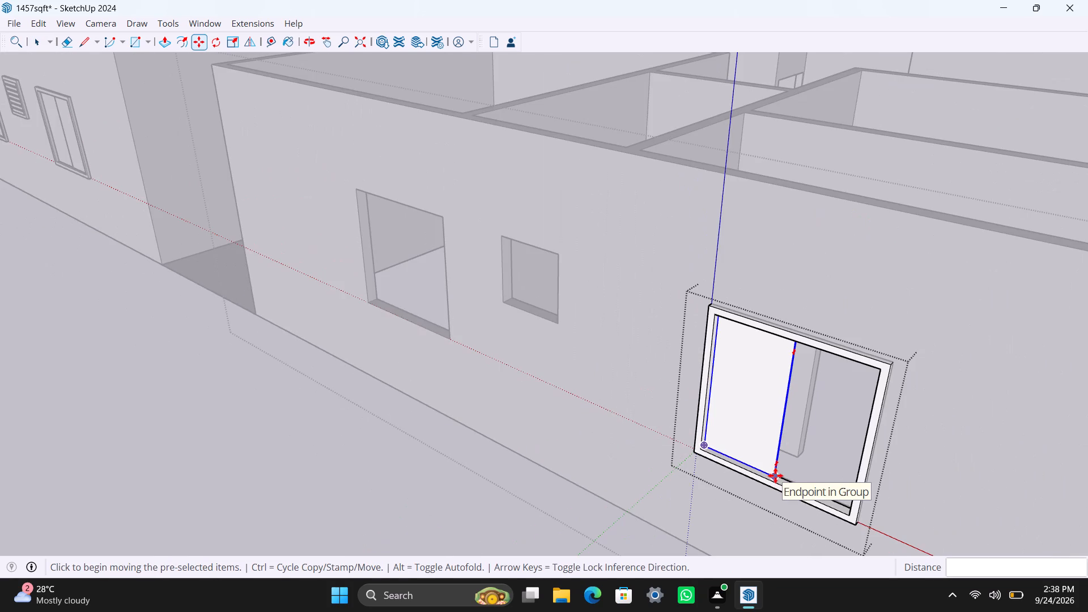
ctrl+click(776, 474)
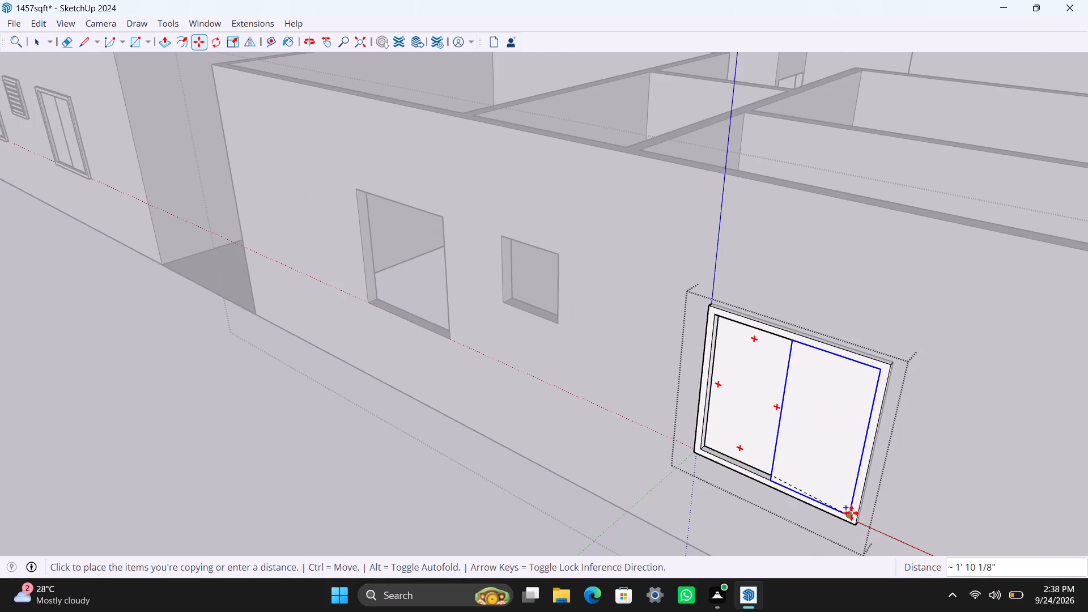
click(851, 513)
Move the copied panel about 1 11/16" back into the frame so it meets the first panel's edge, and leave the window group.
scroll(781, 501, up, 8)
middle_drag(730, 492, 1009, 495)
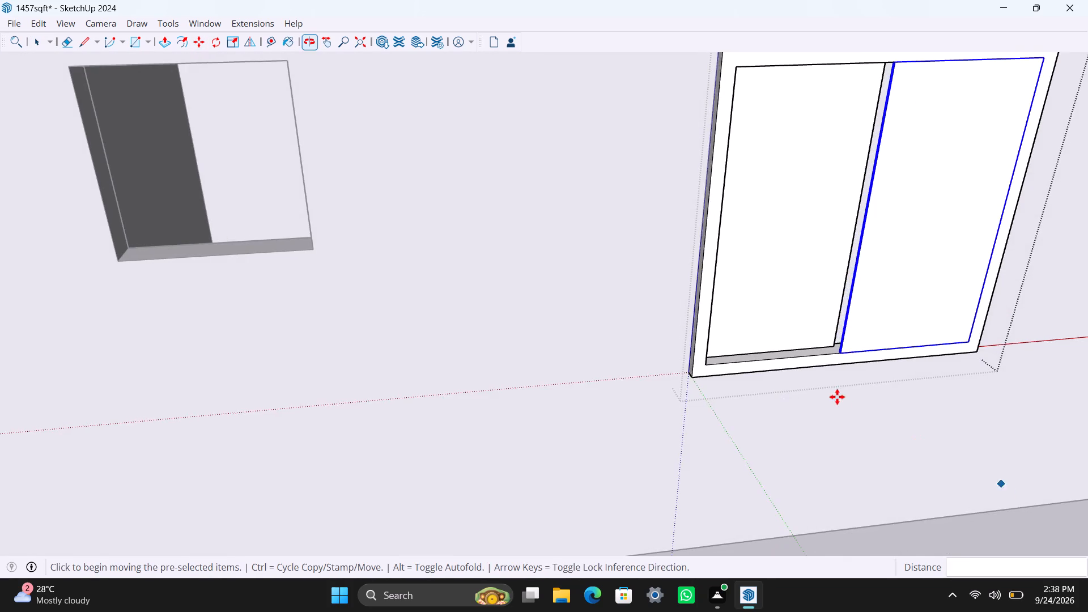
scroll(836, 394, up, 17)
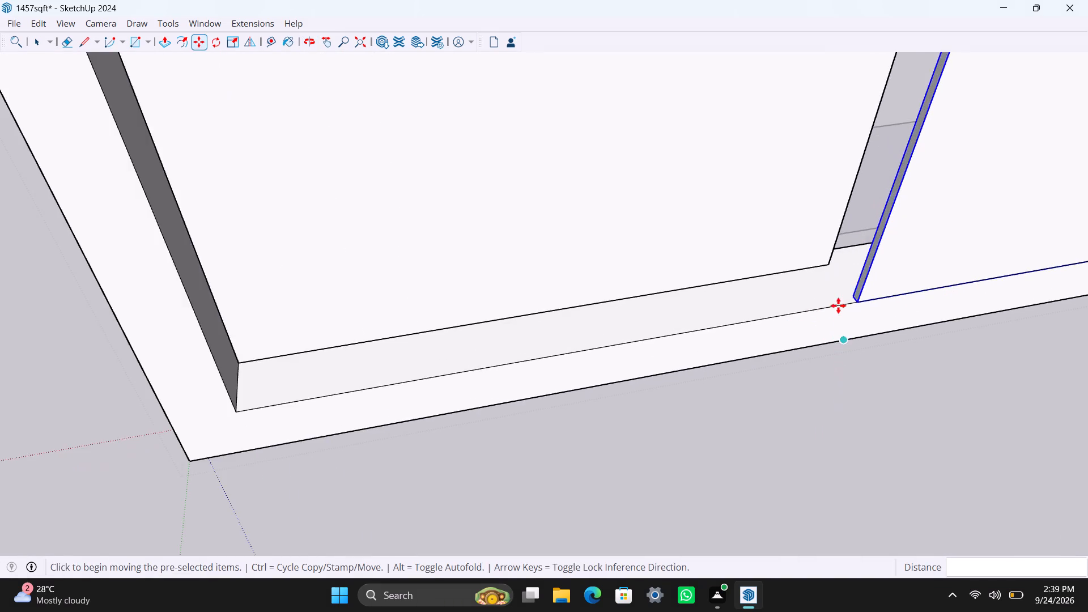
click(856, 283)
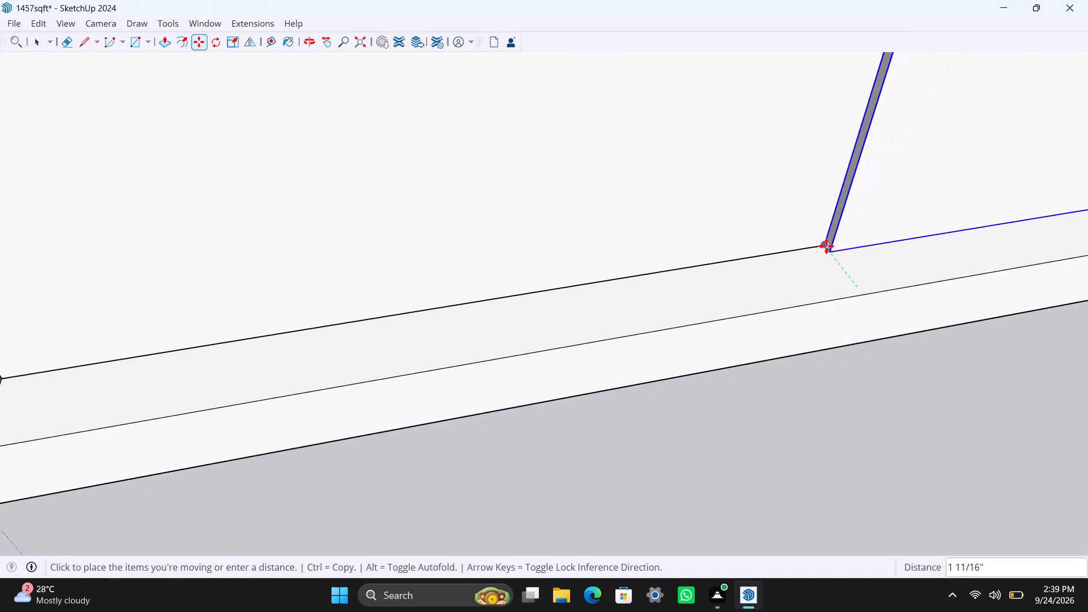
click(826, 245)
key(space)
scroll(698, 303, down, 20)
scroll(698, 303, down, 6)
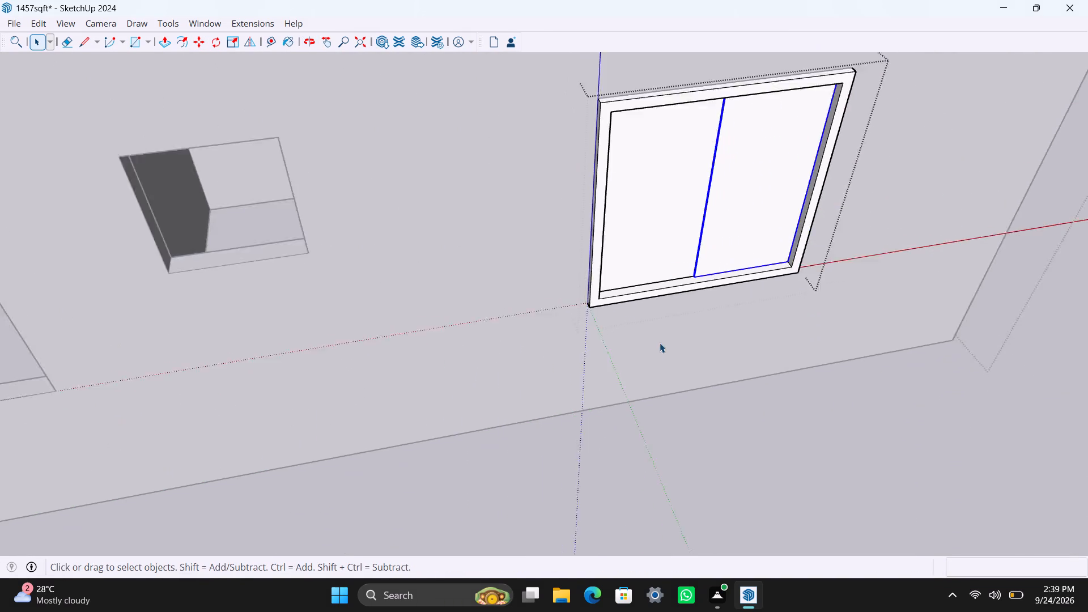
scroll(660, 343, down, 6)
middle_drag(634, 336, 685, 418)
click(704, 494)
Draw a rectangle over the small ventilator opening between the two window openings, and make it a group.
scroll(588, 444, down, 3)
middle_drag(522, 464, 455, 338)
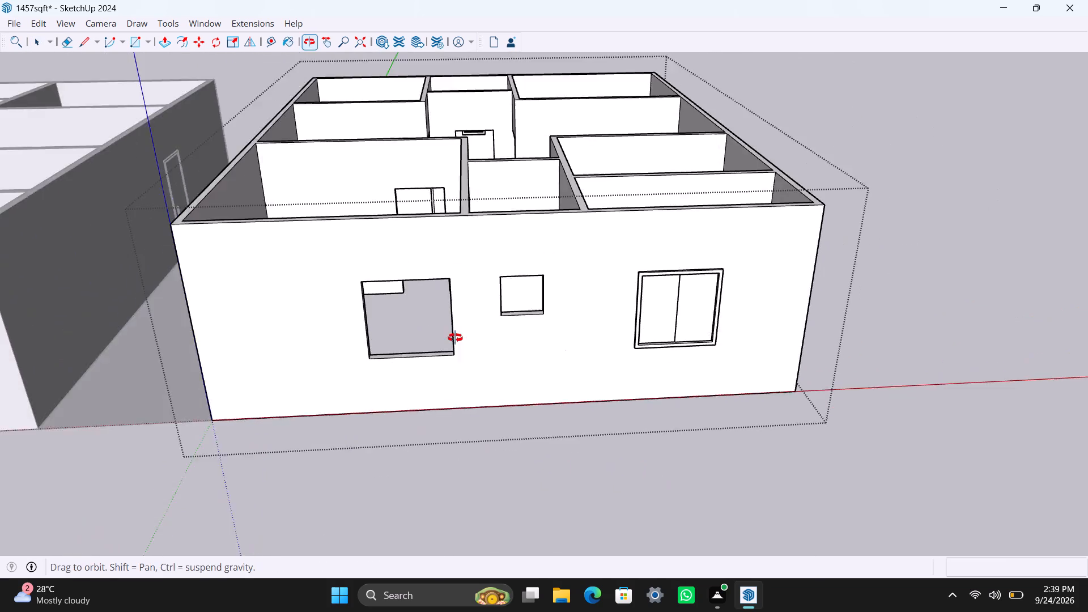
middle_drag(455, 338, 453, 334)
scroll(499, 330, down, 2)
shift+middle_drag(548, 341, 653, 421)
scroll(607, 363, up, 3)
middle_drag(573, 328, 529, 311)
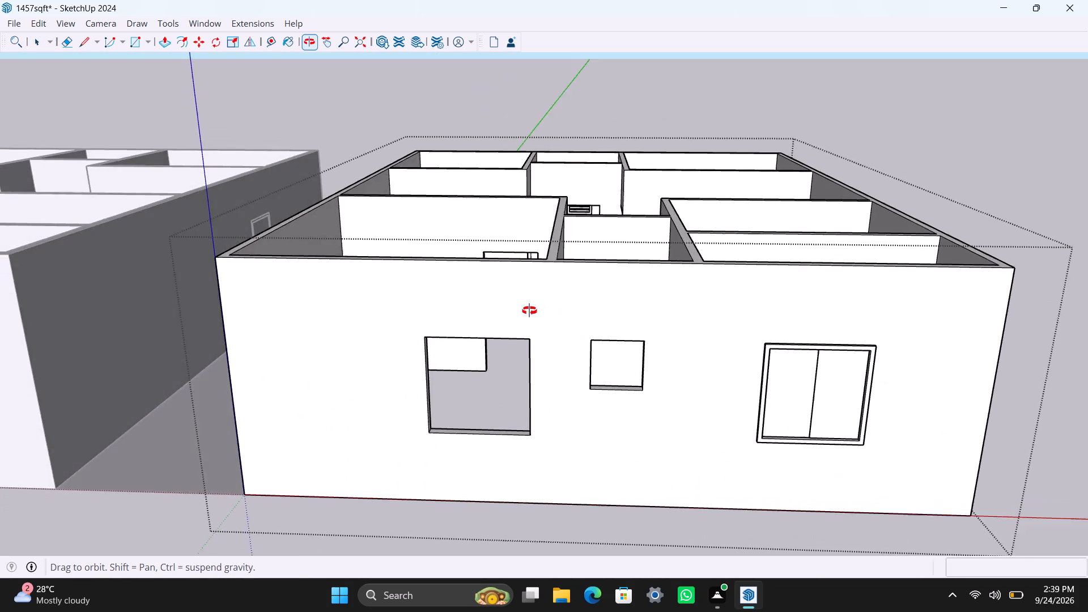
middle_drag(529, 311, 529, 310)
scroll(618, 376, up, 6)
middle_drag(626, 382, 559, 441)
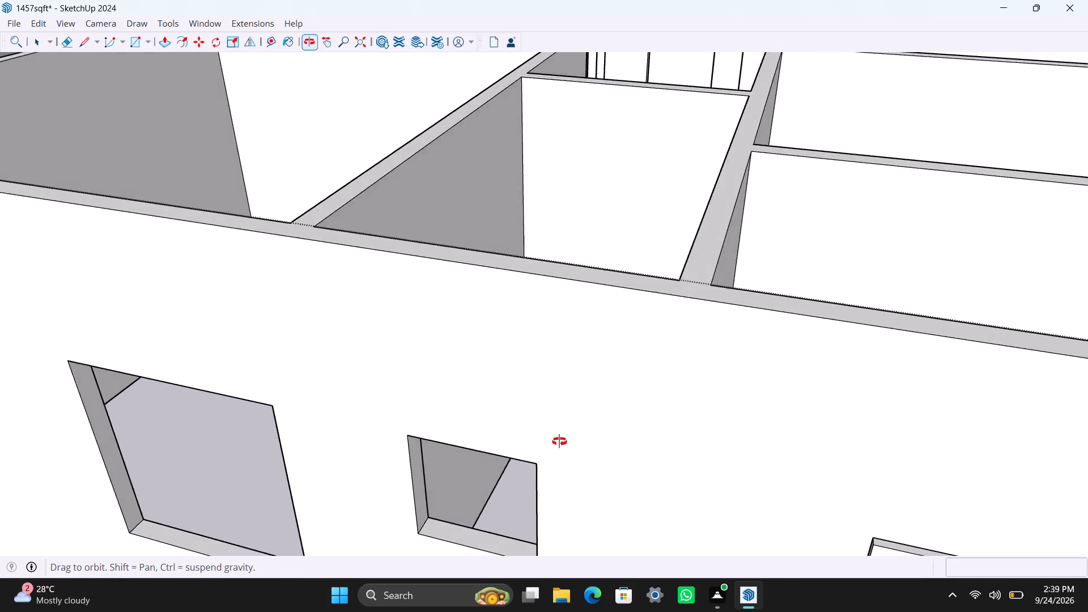
middle_drag(559, 441, 597, 398)
key(r)
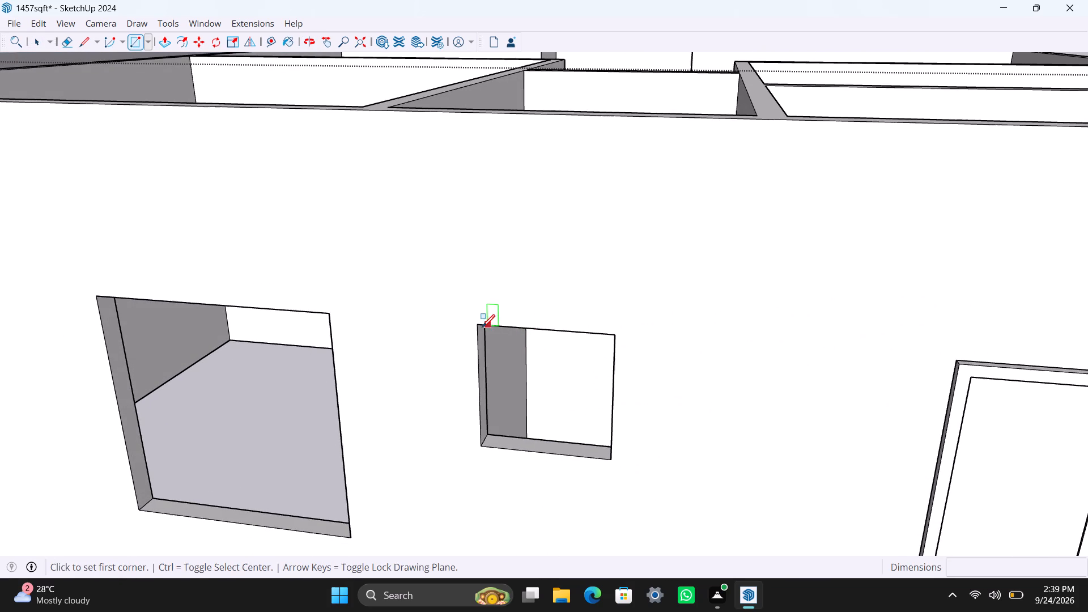
click(482, 326)
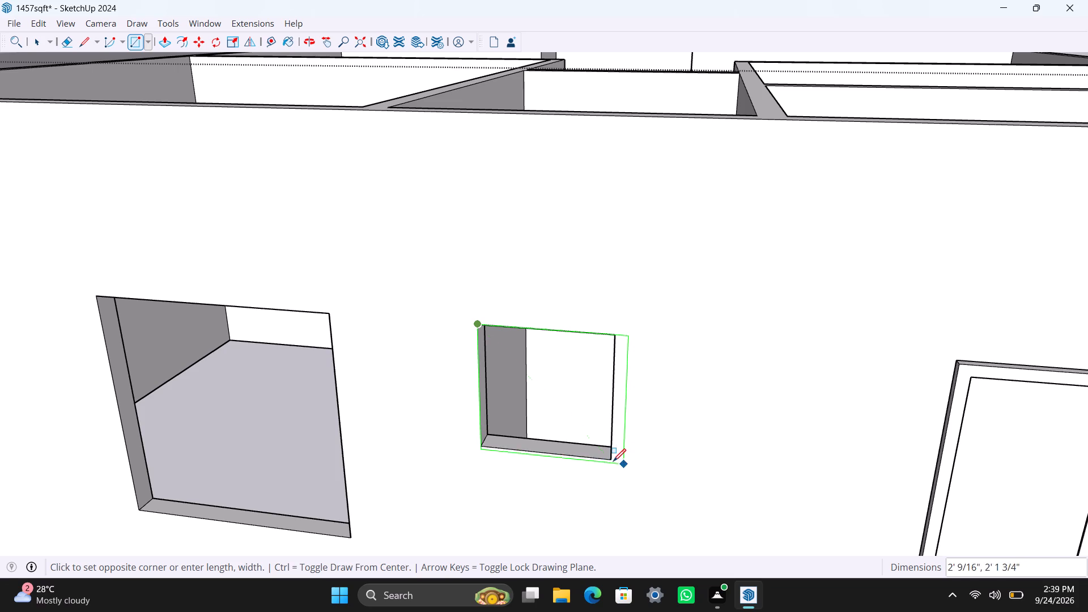
click(610, 459)
key(space)
double_click(571, 423)
right_click(571, 423)
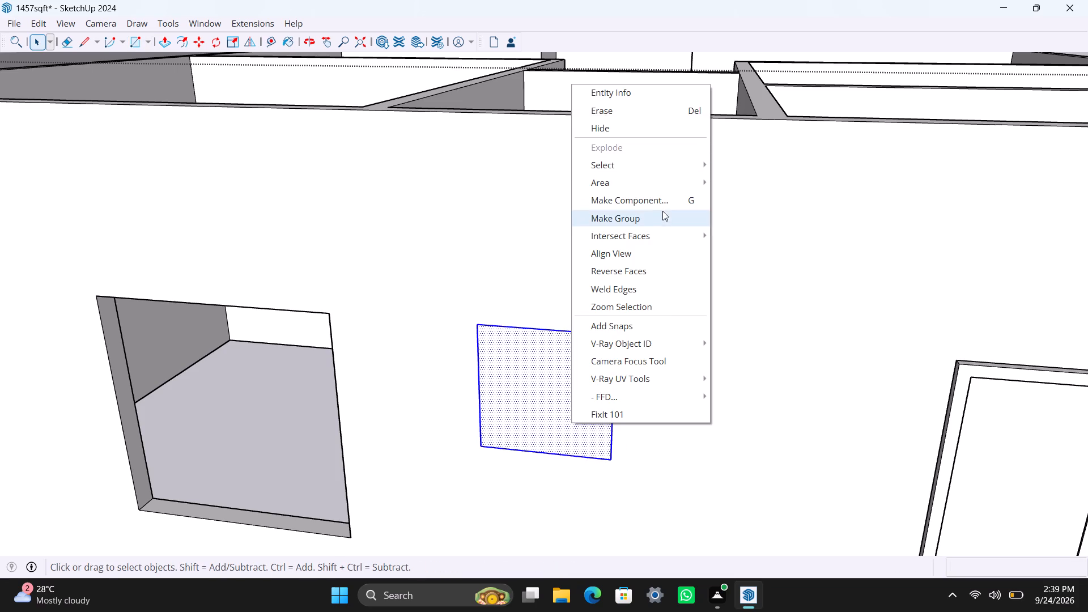
click(662, 211)
Inside the ventilator group, offset the rectangle's outline 2" inward and delete the inner face to leave a frame.
double_click(521, 358)
click(515, 358)
key(f)
click(508, 362)
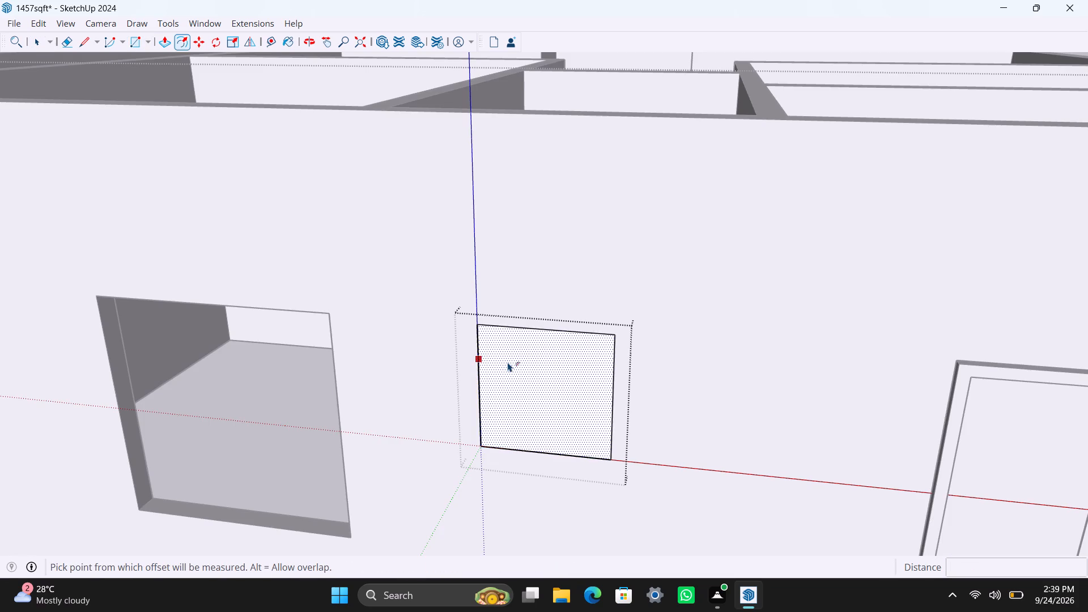
text(2")
key(Return)
key(space)
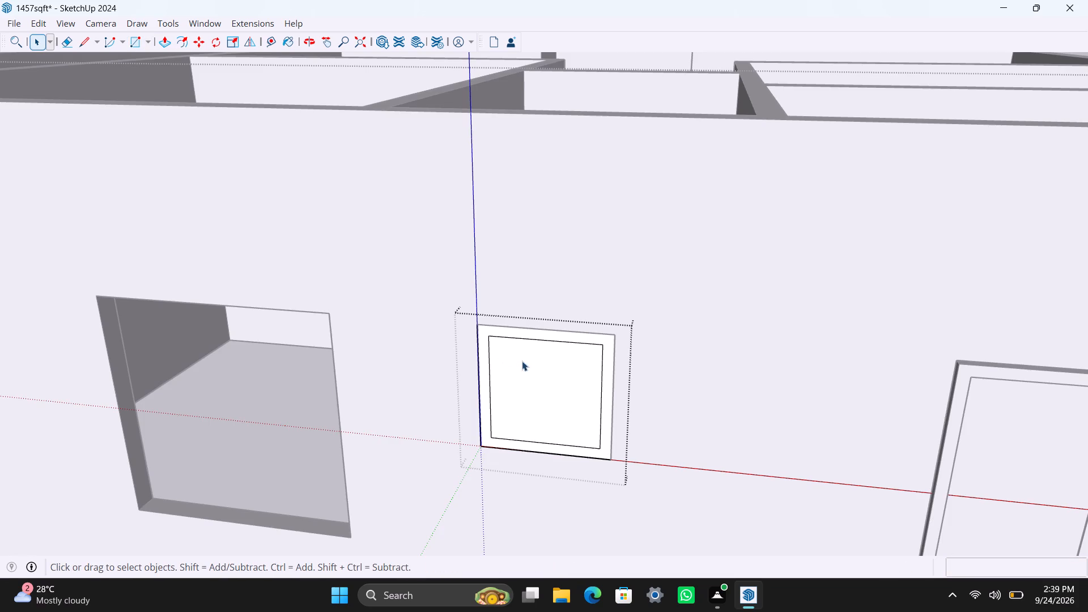
click(582, 372)
key(Delete)
Push/Pull the ventilator frame's face 1.5" into the wall opening.
scroll(501, 448, up, 4)
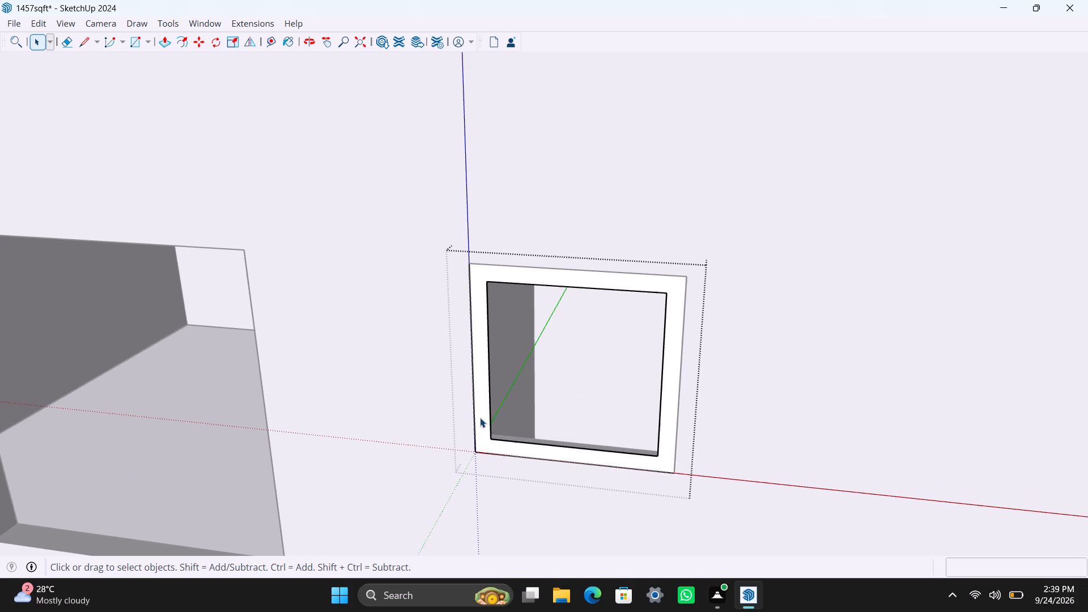
click(480, 417)
key(p)
drag(480, 417, 490, 410)
text(1.5")
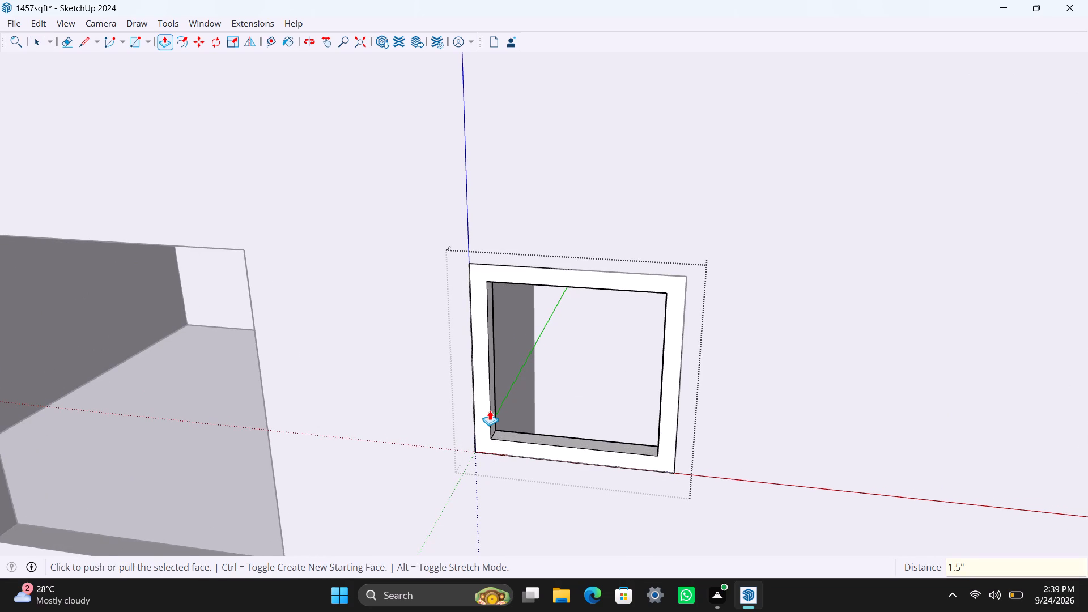
key(Return)
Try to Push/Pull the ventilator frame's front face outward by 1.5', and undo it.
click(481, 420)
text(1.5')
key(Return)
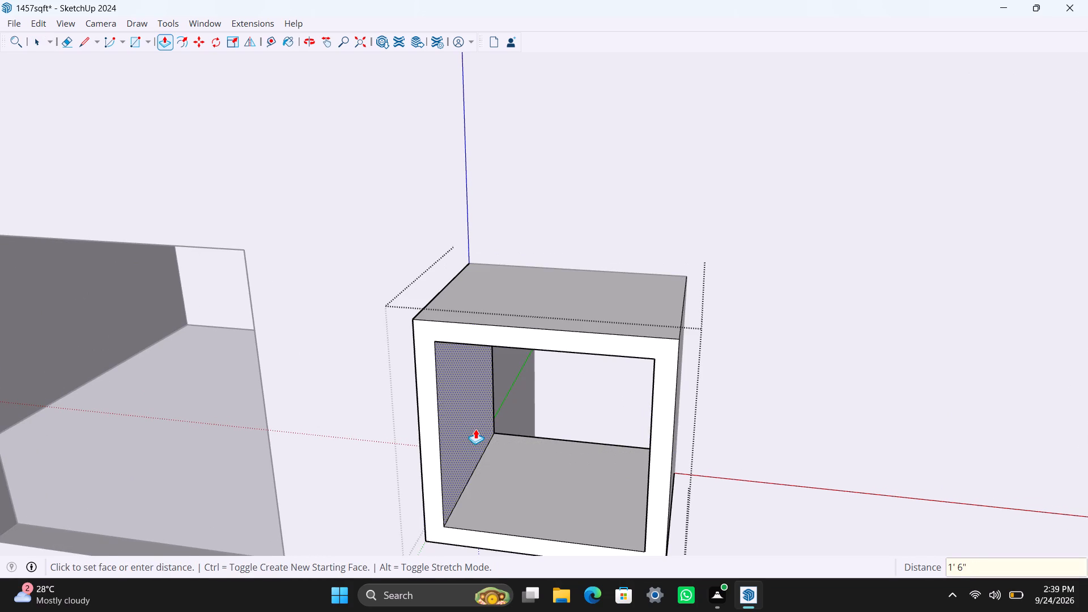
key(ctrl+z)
Push/Pull the ventilator frame's front face outward by 1.5".
click(481, 394)
text(1.5")
key(Return)
key(space)
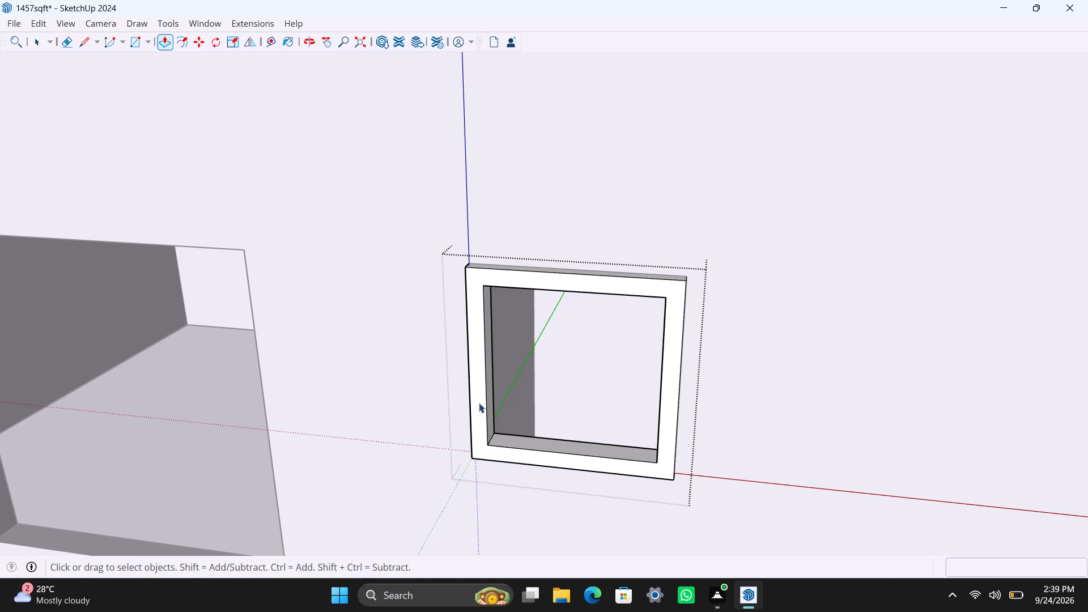
Draw a 2" high slat rectangle across the top of the ventilator's inner opening, delete the face below it, and group the slat.
key(r)
click(488, 287)
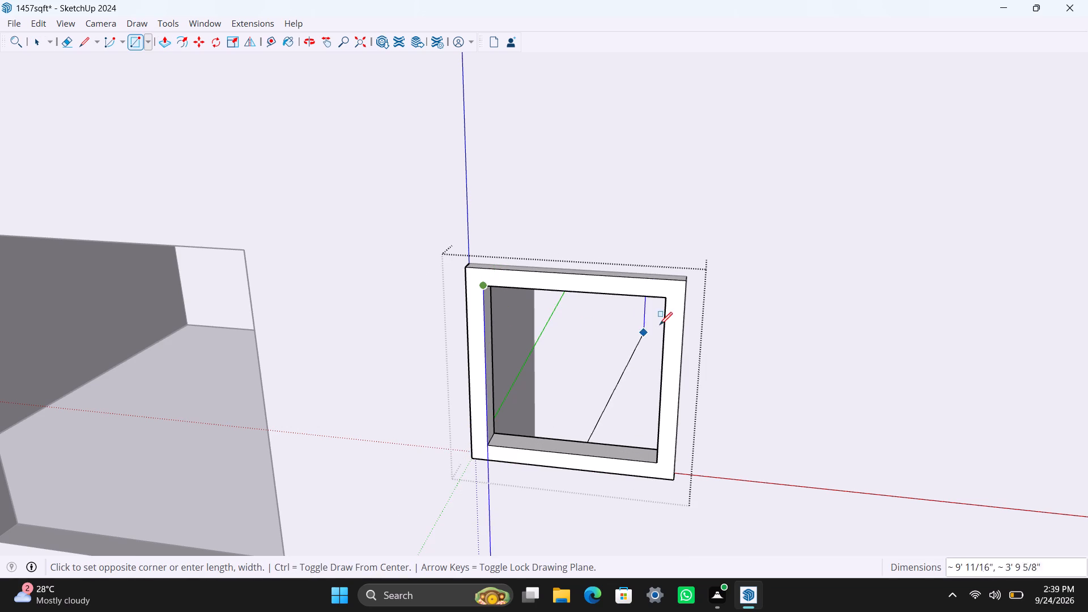
text(2")
key(Return)
key(space)
click(634, 363)
key(Delete)
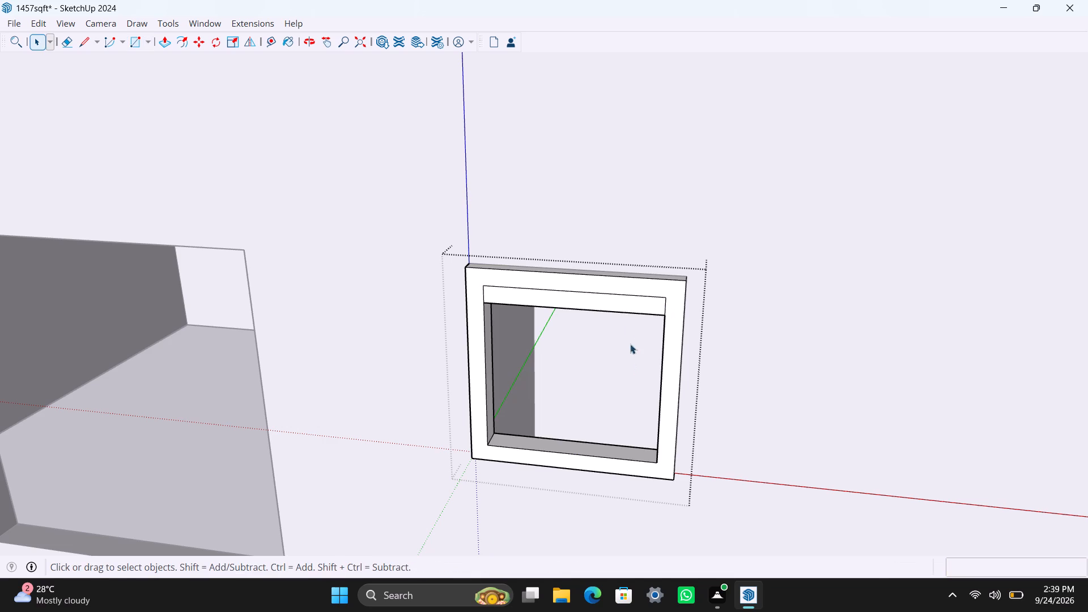
double_click(624, 306)
right_click(624, 306)
click(675, 137)
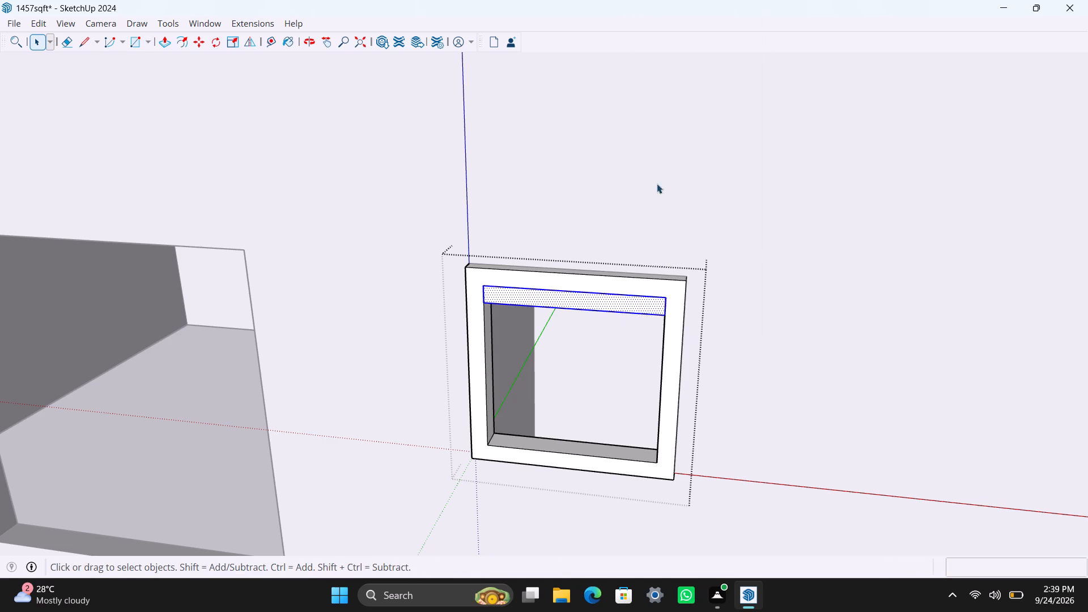
Inside the slat group, Push/Pull the slat's face to a thickness of 8 mm.
scroll(656, 304, up, 4)
triple_click(639, 308)
key(p)
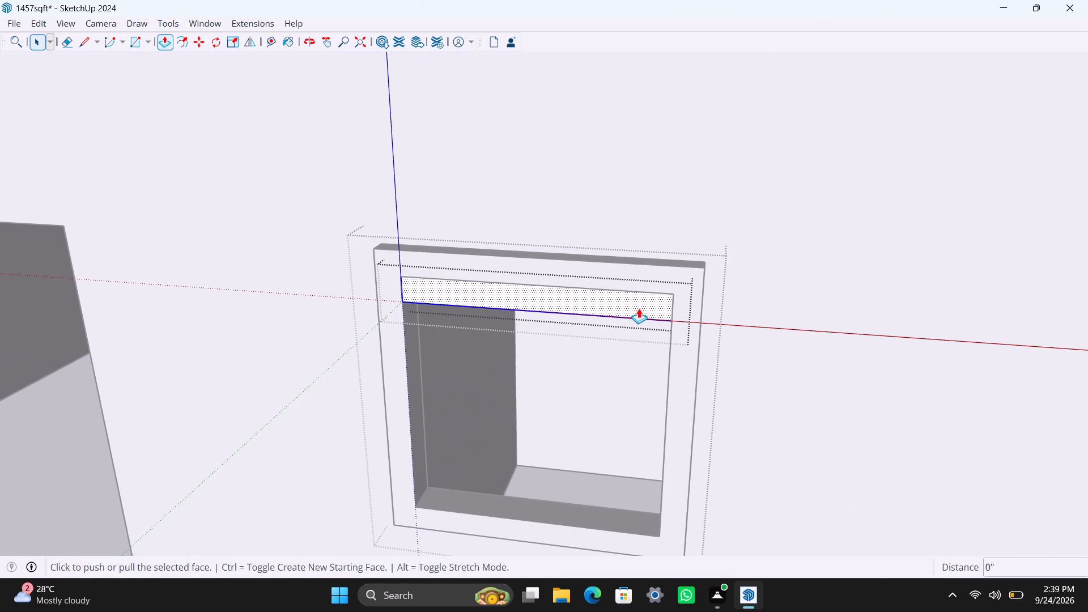
click(639, 308)
text(0.)
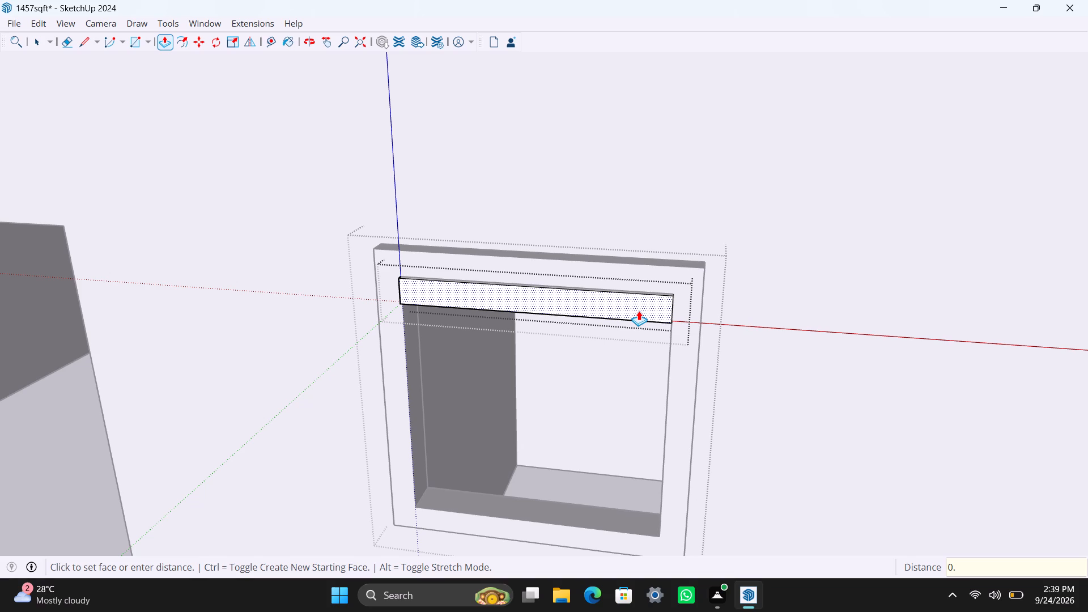
key(BackSpace)
key(BackSpace)
text(8MM)
key(Return)
key(space)
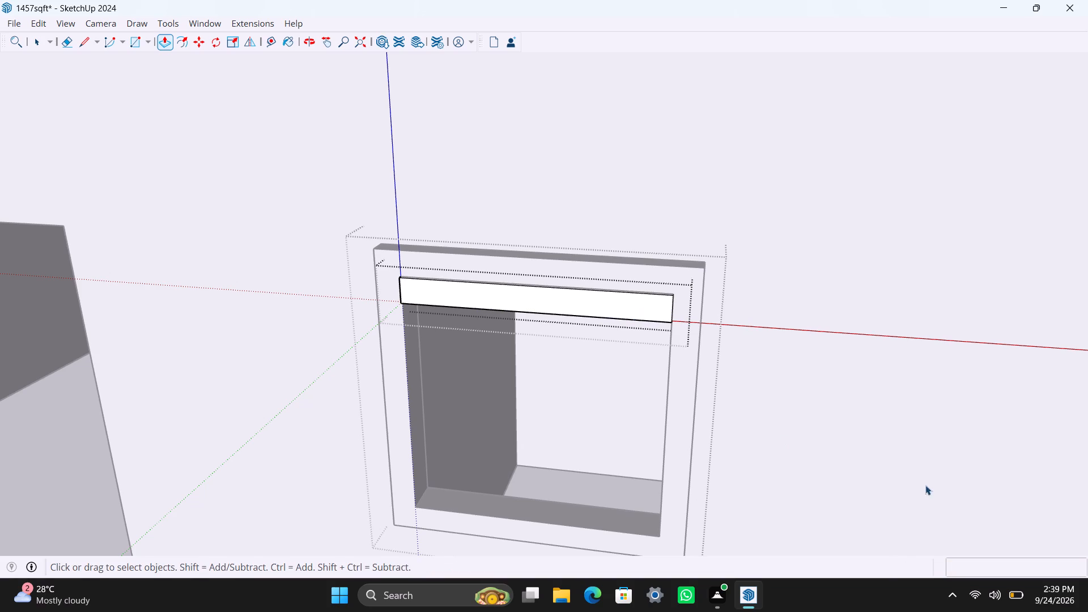
drag(929, 482, 924, 483)
Copy the slat down to the bottom of the ventilator's inner opening and divide the spacing by 6 to fill it with evenly spaced slats.
click(647, 314)
key(m)
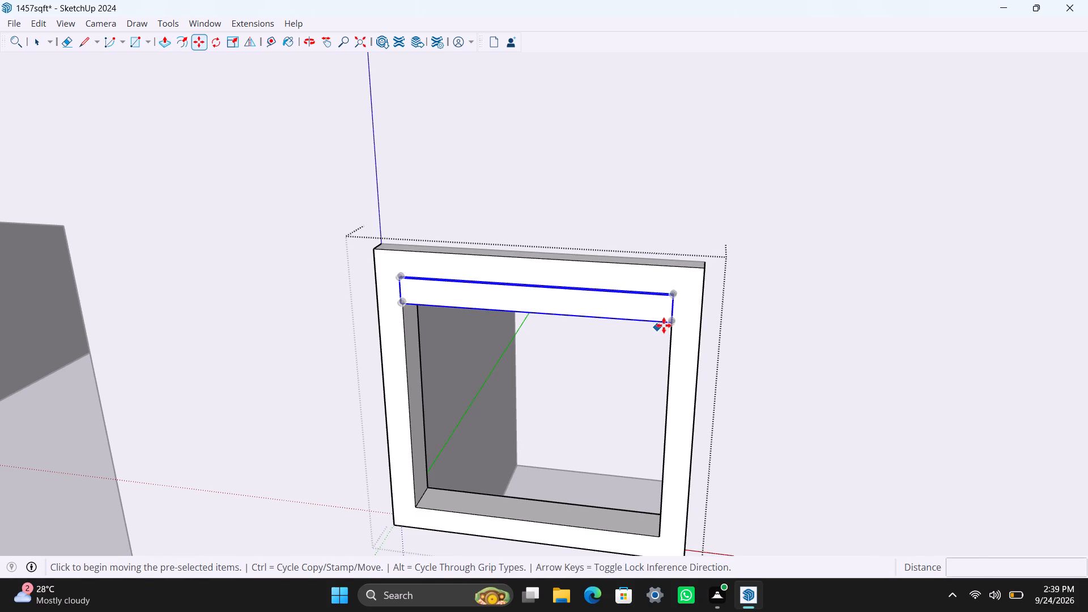
click(674, 321)
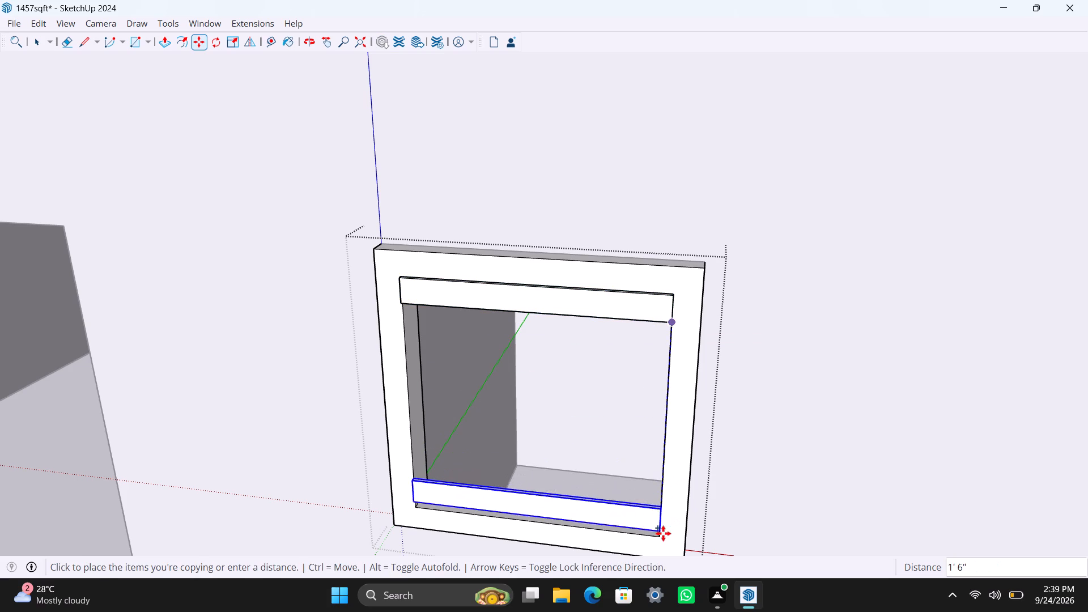
click(661, 536)
key(slash)
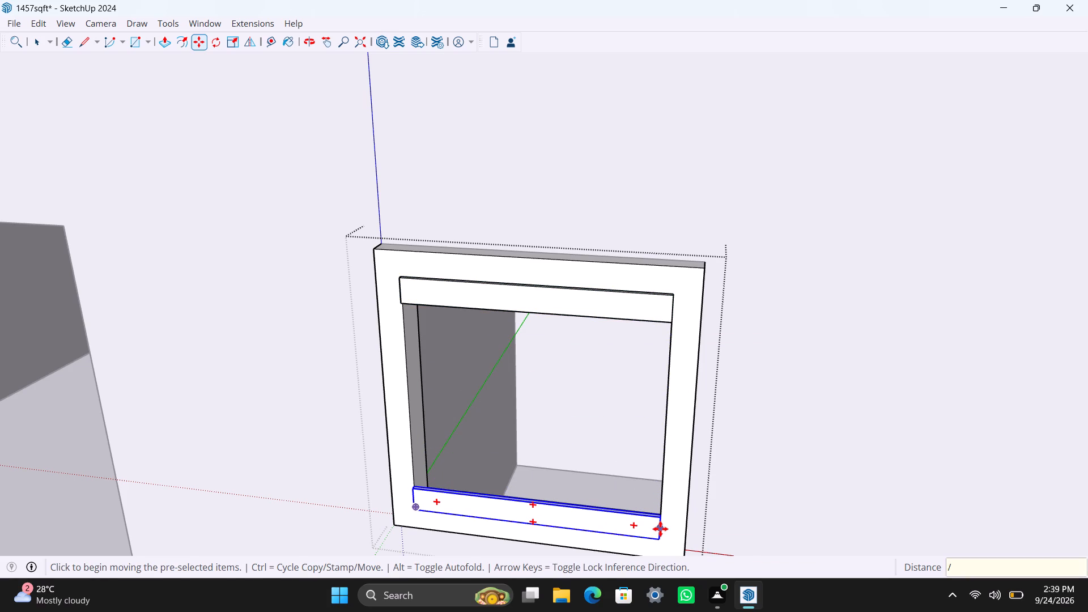
key(6)
key(Return)
key(space)
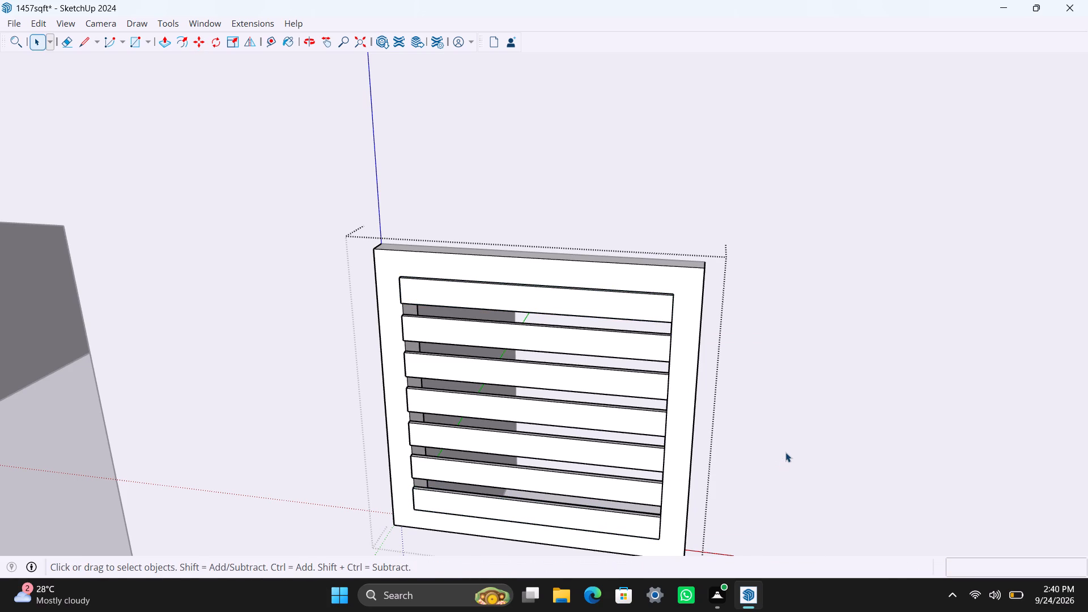
click(792, 449)
Draw a 4' by 4' rectangle over the remaining empty window opening beside the ventilator, and group it.
scroll(683, 348, down, 16)
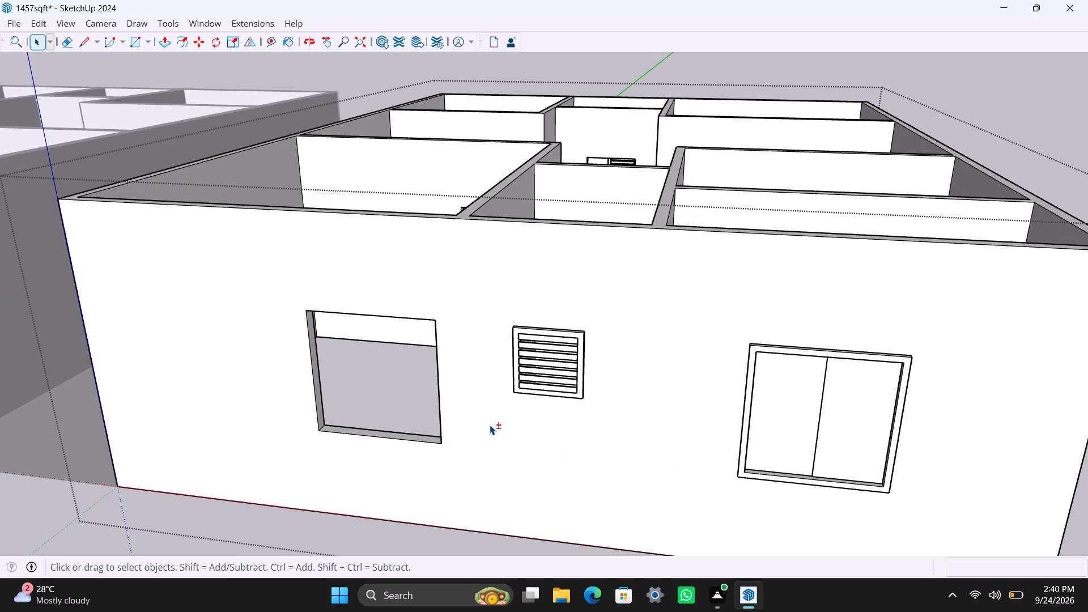
shift+middle_drag(490, 425, 547, 426)
key(r)
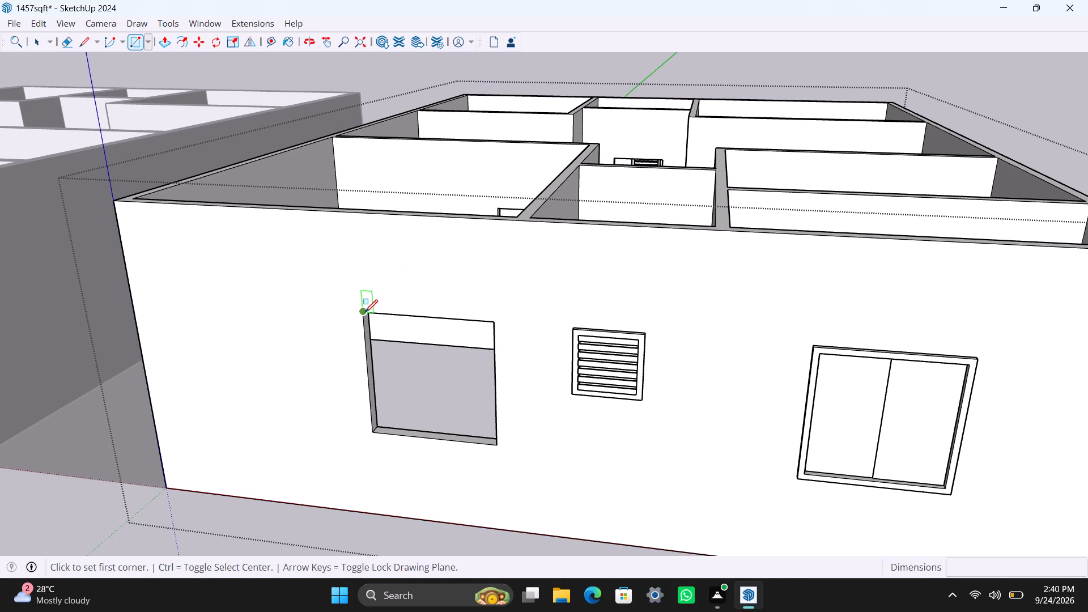
click(366, 320)
click(497, 446)
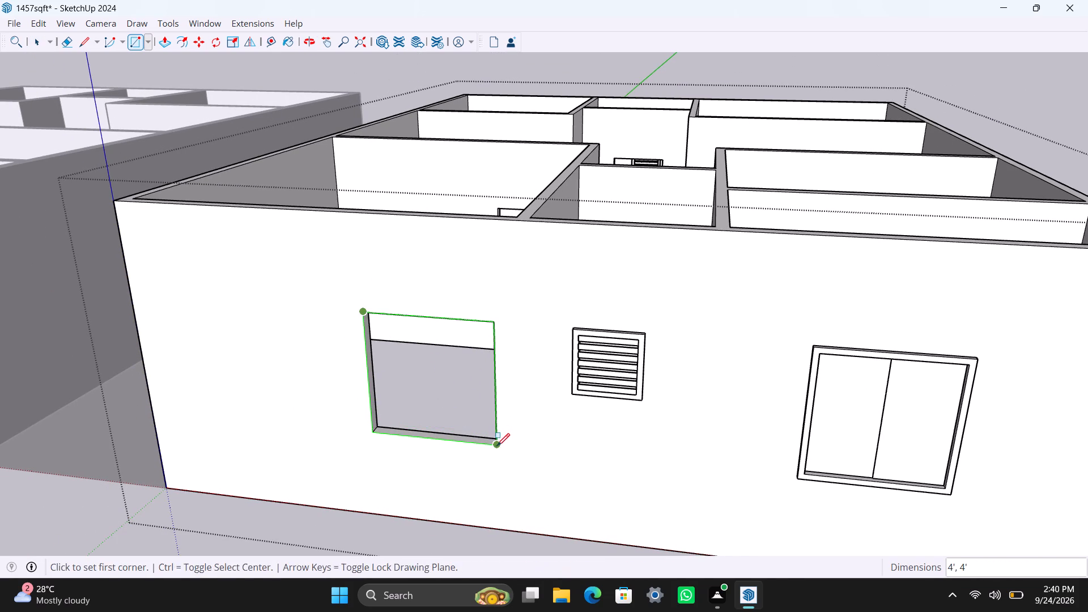
key(space)
double_click(444, 398)
right_click(444, 398)
click(489, 198)
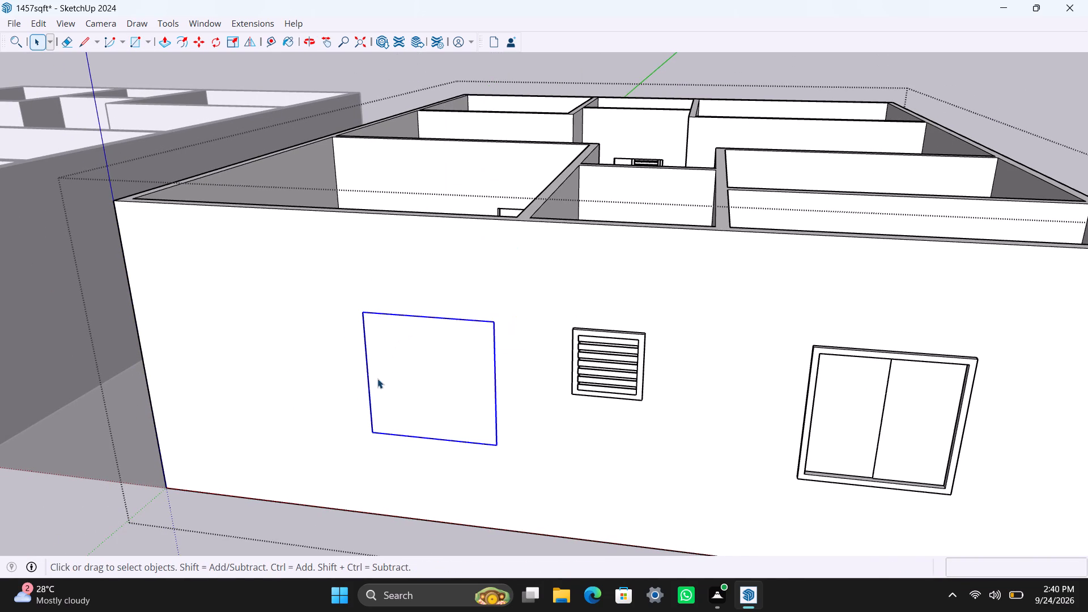
Inside the new window group, offset the rectangle's edges inward by 2" and delete the inner face to leave a frame.
triple_click(379, 379)
key(f)
click(378, 367)
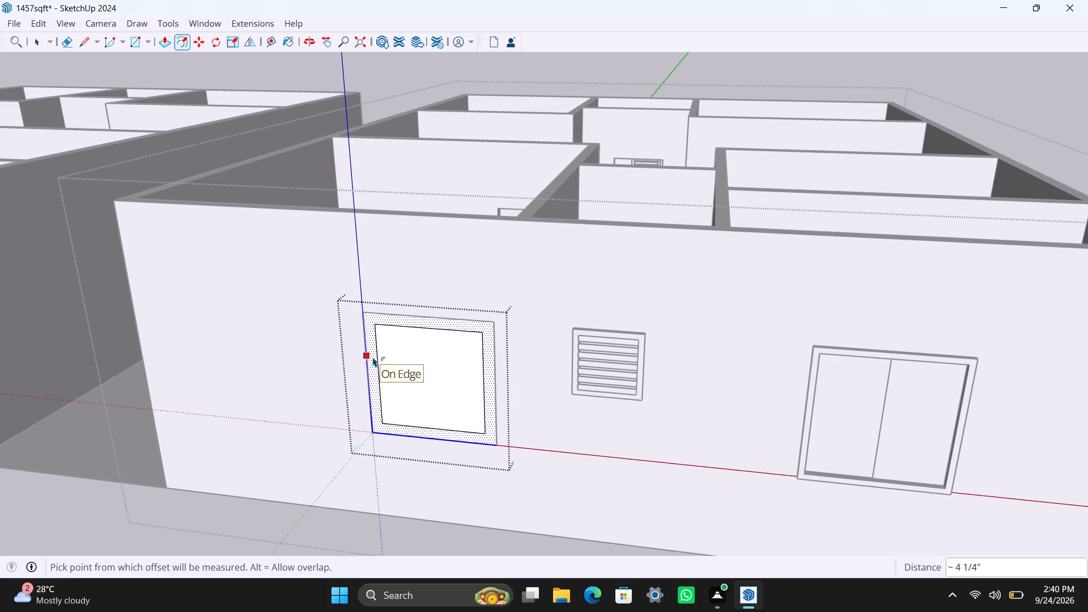
text(2")
key(Return)
key(space)
click(394, 372)
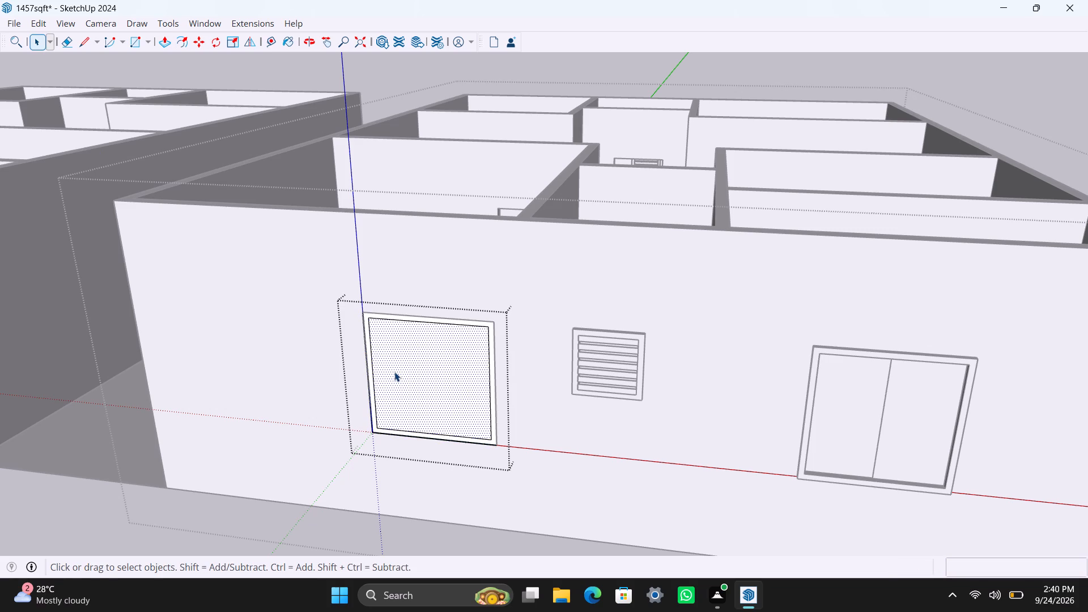
key(Delete)
Push/Pull the window frame's face 1.5" into the opening, and pull its front face outward by 1.5".
scroll(370, 405, up, 11)
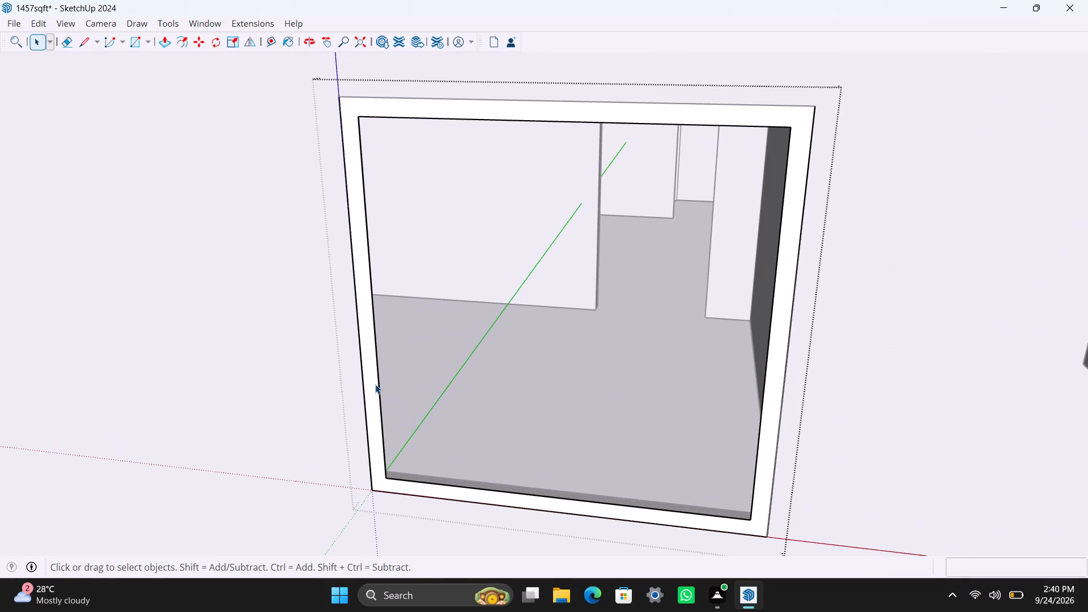
click(375, 384)
key(p)
drag(375, 384, 385, 379)
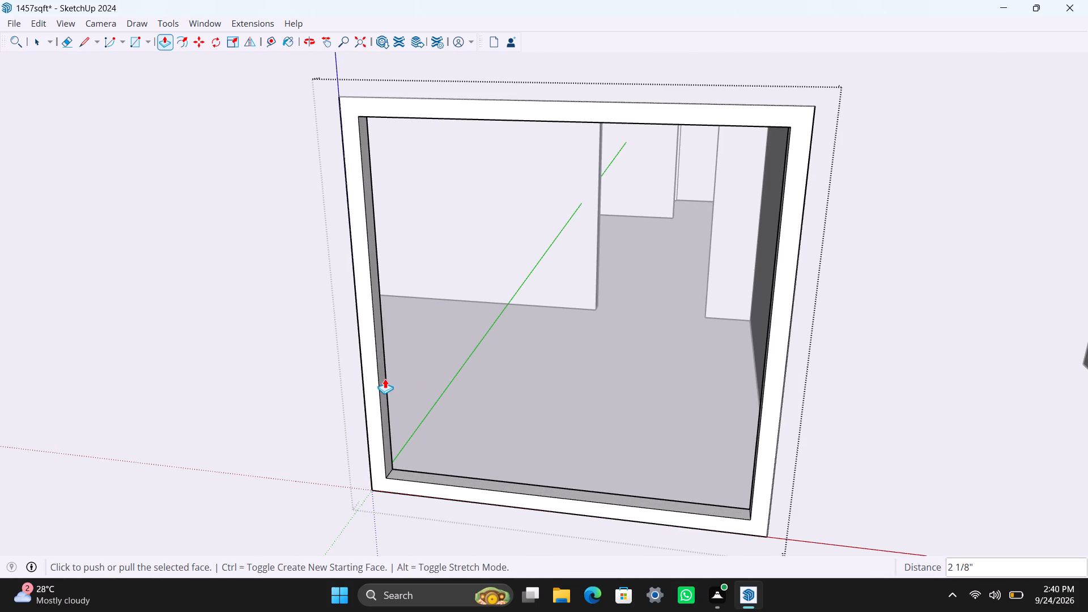
text(1.5)
key(shift+quotedbl)
key(Return)
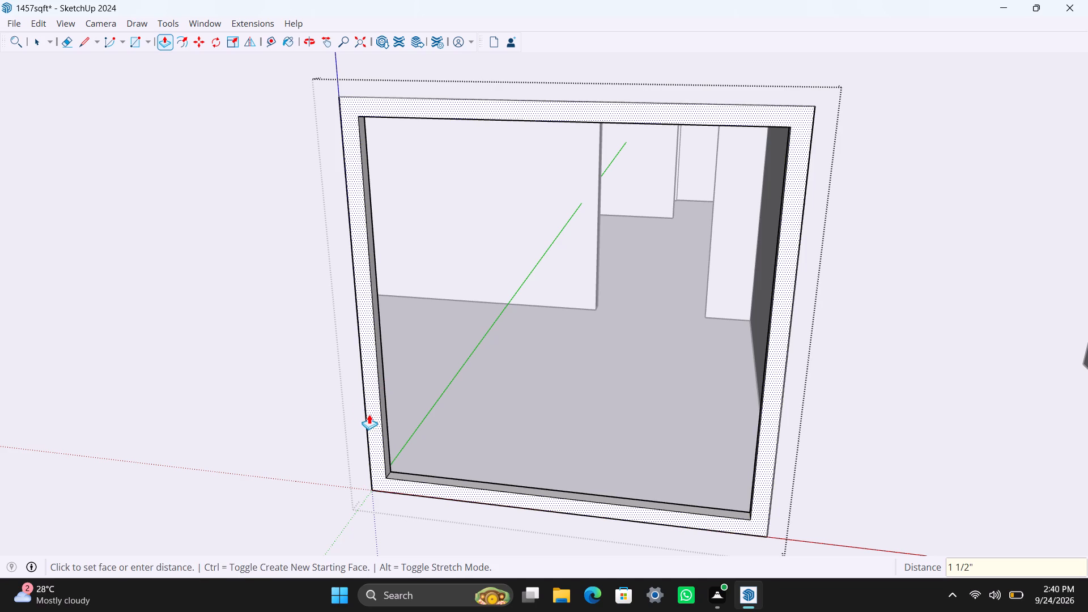
click(369, 414)
text(1.5)
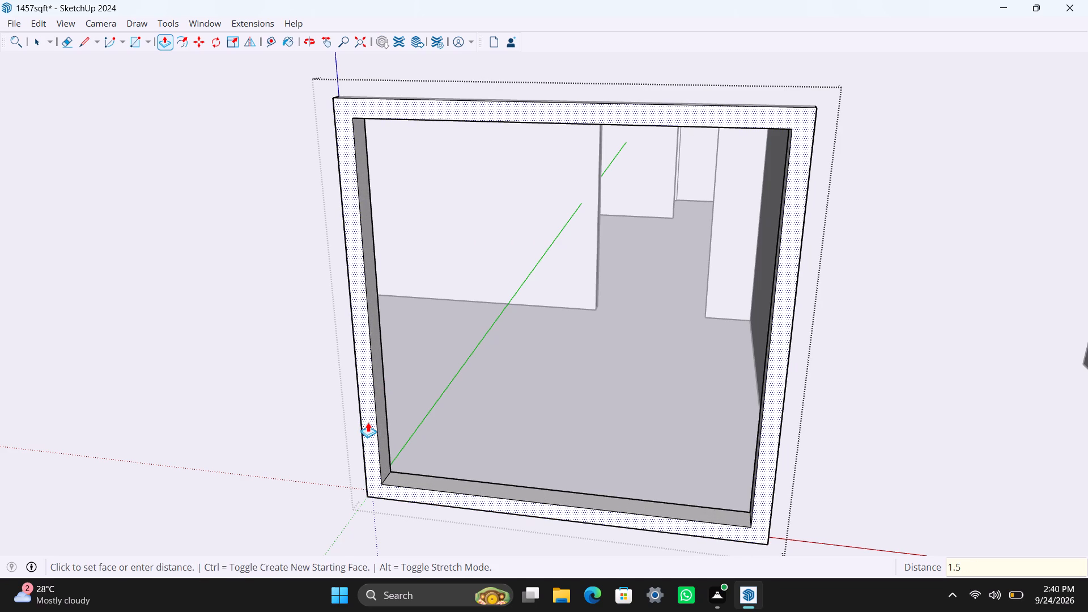
key(shift+quotedbl)
key(Return)
key(space)
Draw a panel rectangle over half of the frame's inner opening, delete the face covering the other half, and group the panel.
key(r)
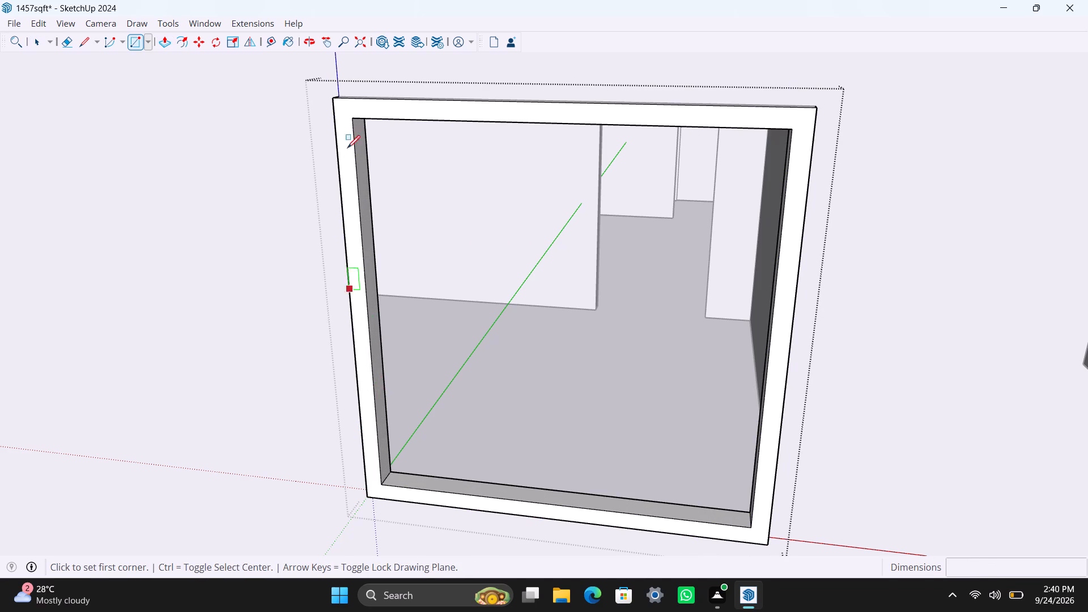
click(354, 121)
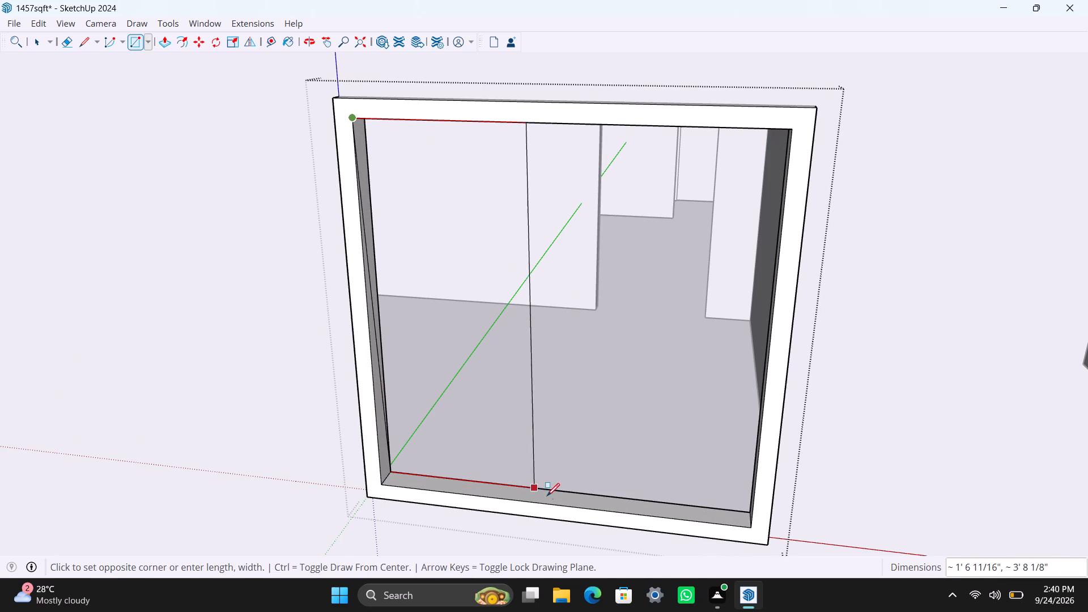
click(559, 506)
key(space)
click(571, 479)
key(Delete)
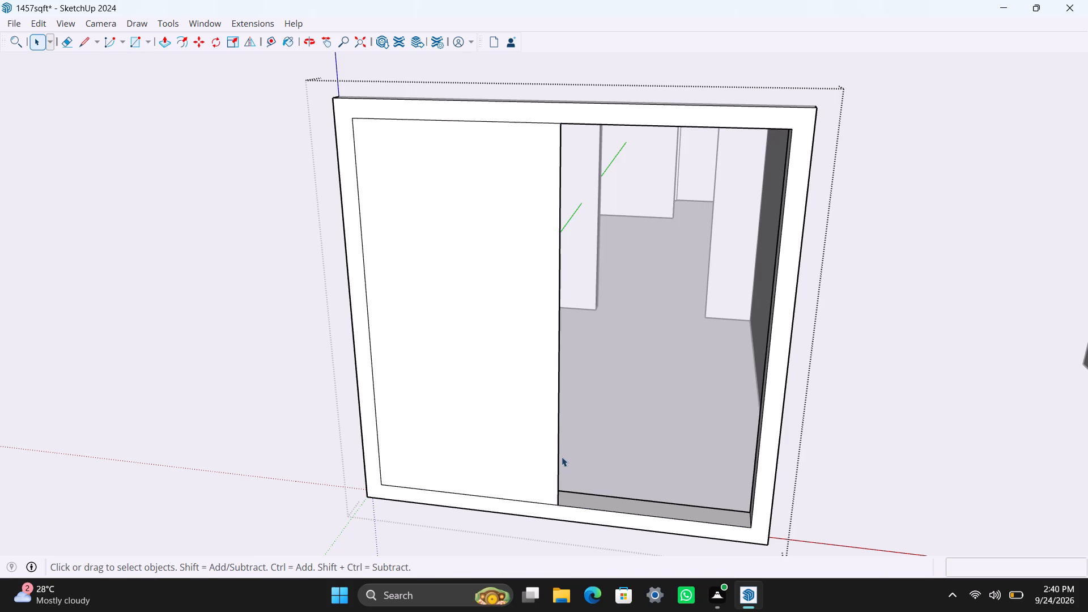
double_click(548, 451)
right_click(547, 451)
click(625, 245)
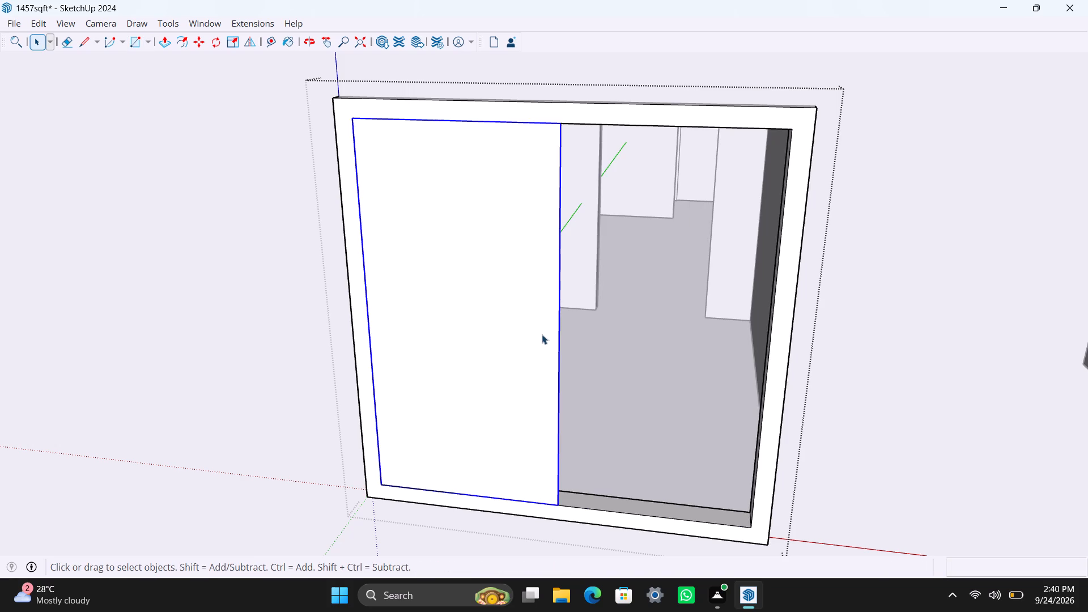
Inside the panel group, Push/Pull the panel's face to a thickness of 8 mm.
triple_click(535, 338)
key(p)
drag(537, 340, 548, 337)
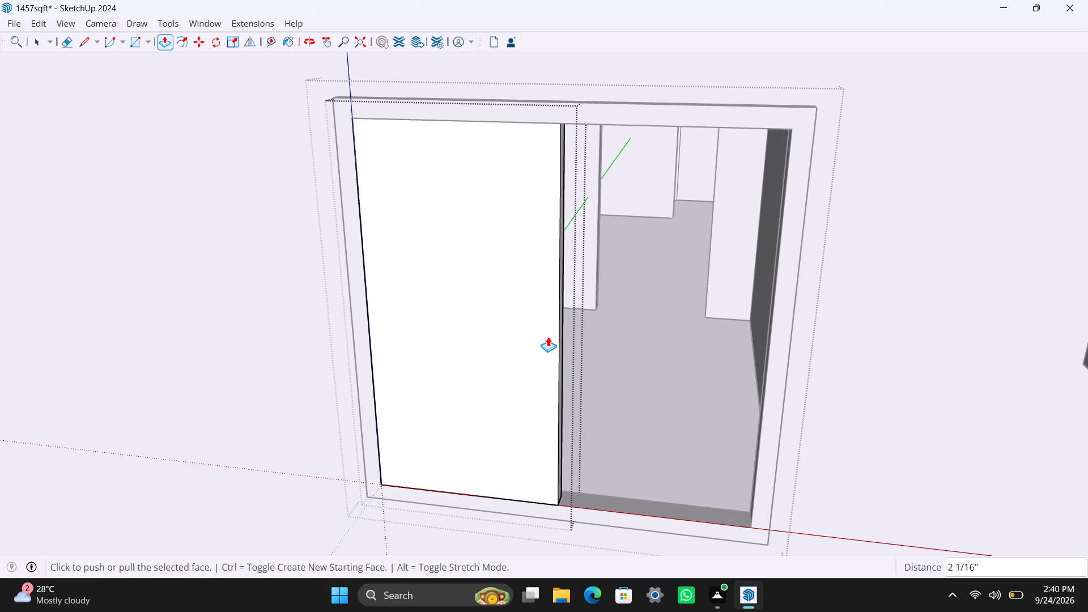
text(8M)
key(m)
key(Return)
key(space)
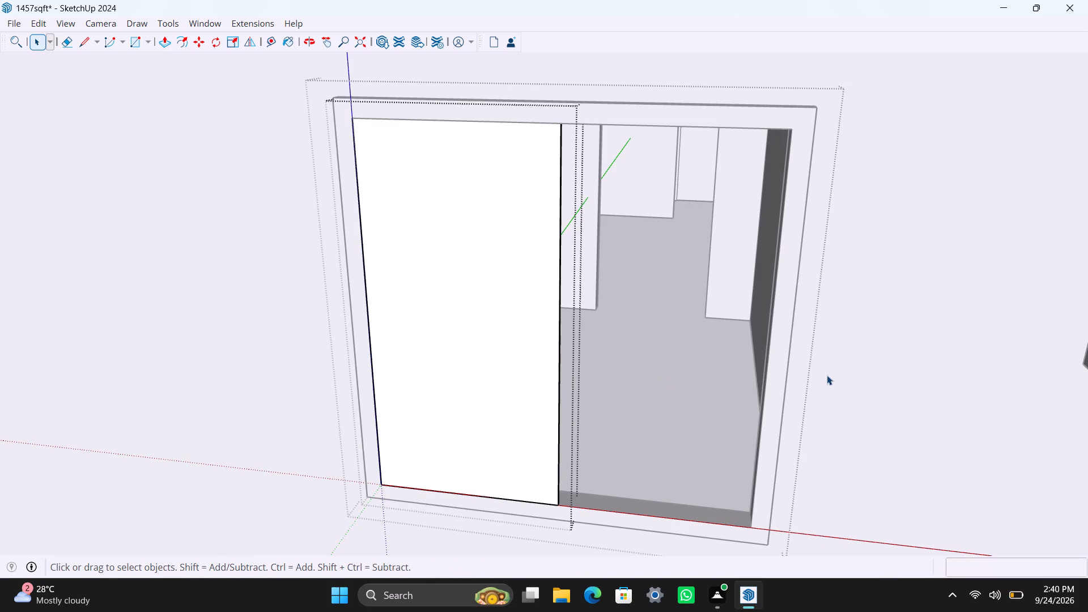
click(829, 375)
Move the panel back about 2 1/16" into the depth of the window frame.
scroll(713, 458, down, 3)
middle_drag(640, 463, 541, 455)
scroll(550, 466, up, 2)
click(560, 471)
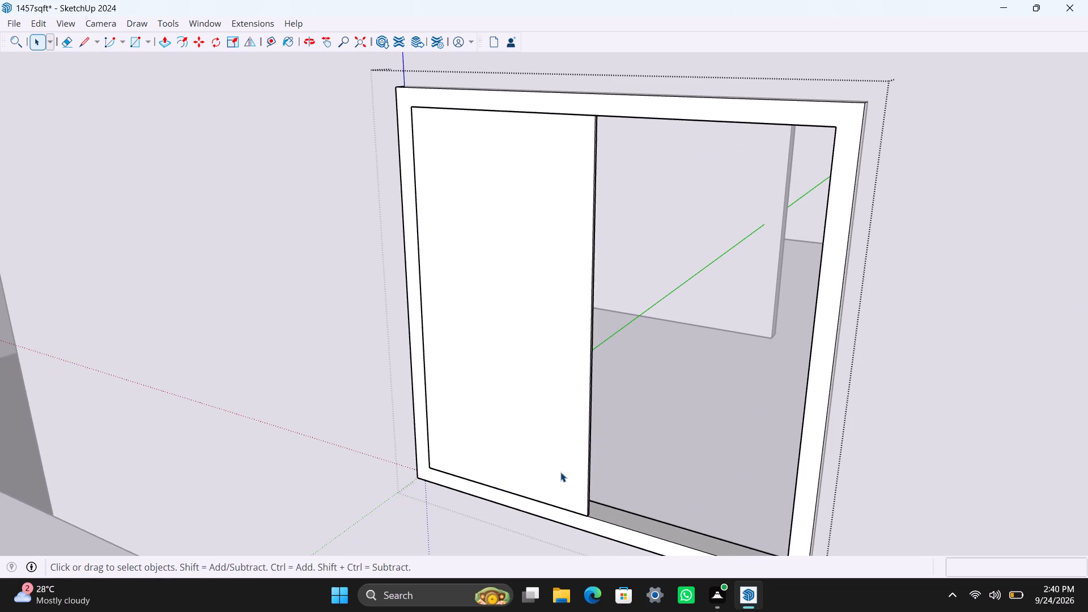
key(m)
click(589, 512)
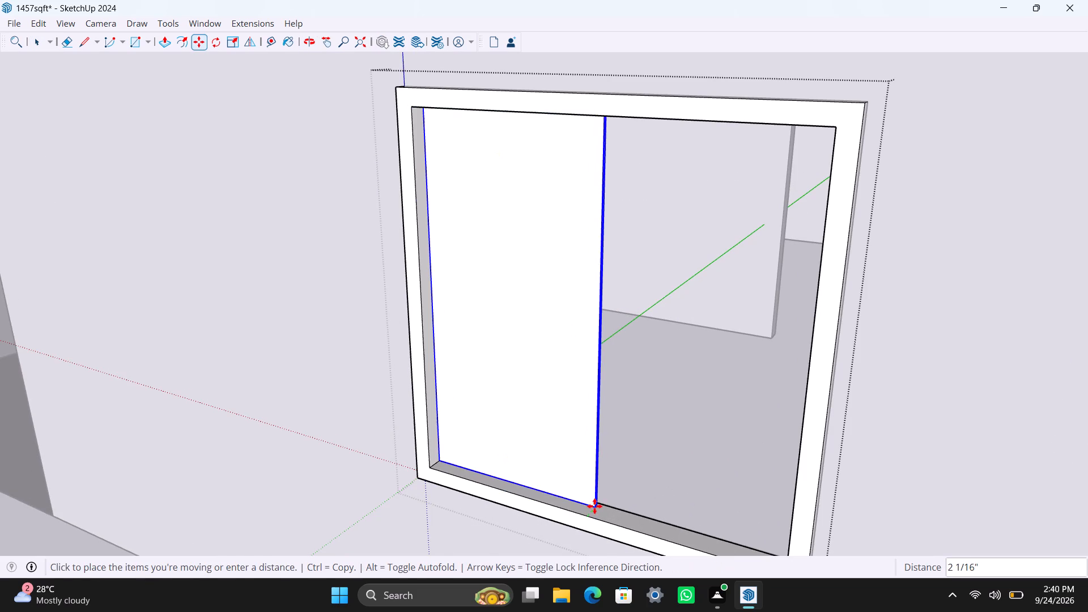
click(595, 505)
Copy the panel across to the other half of the window frame's inner opening.
scroll(599, 506, down, 5)
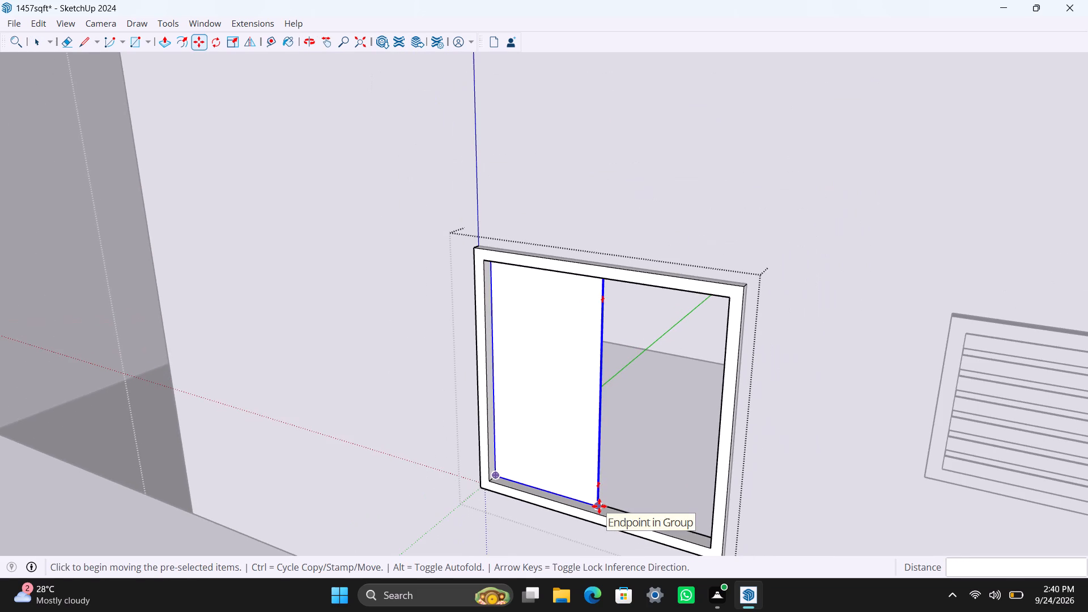
click(599, 506)
click(708, 545)
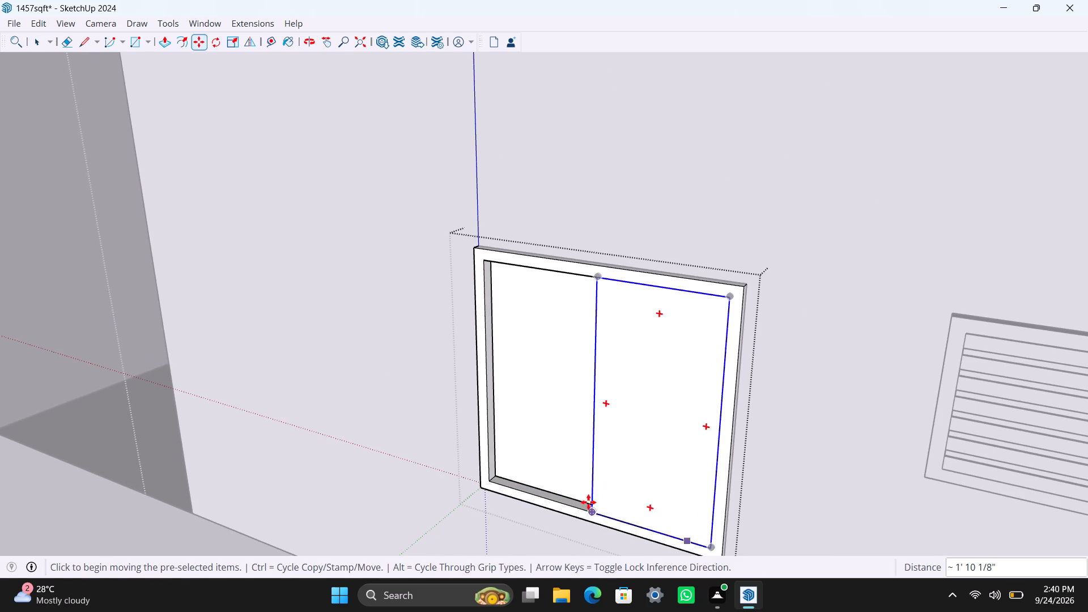
Move the second panel back about 1 15/16" so its back corner meets the first panel's front corner, undoing the first misplaced move.
scroll(588, 502, up, 6)
middle_drag(569, 517, 766, 515)
scroll(784, 498, up, 1)
scroll(836, 456, up, 1)
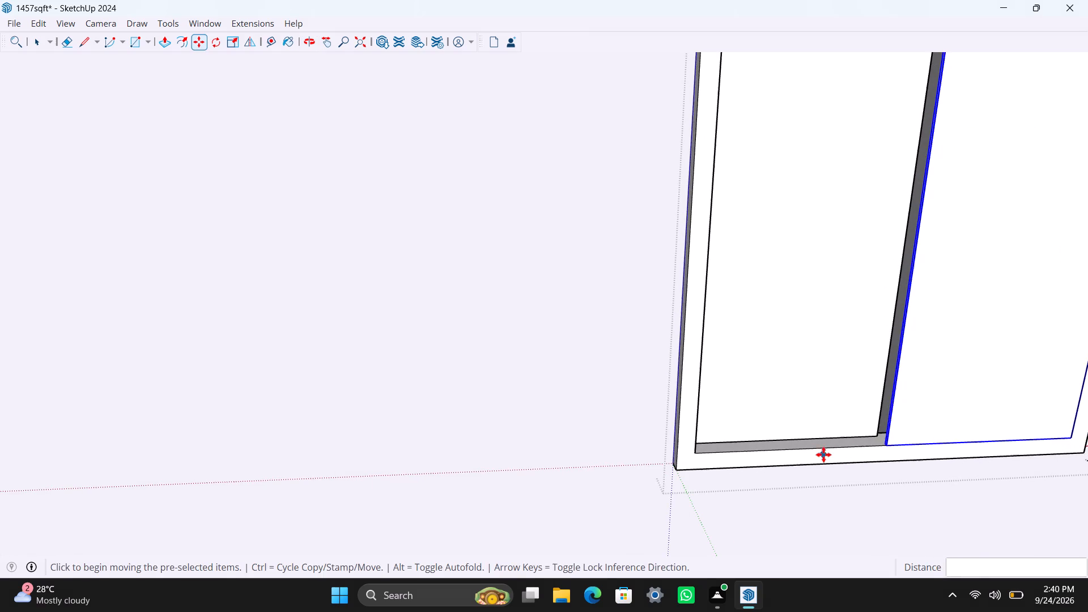
middle_drag(823, 455, 831, 498)
scroll(884, 492, up, 7)
middle_drag(898, 481, 954, 516)
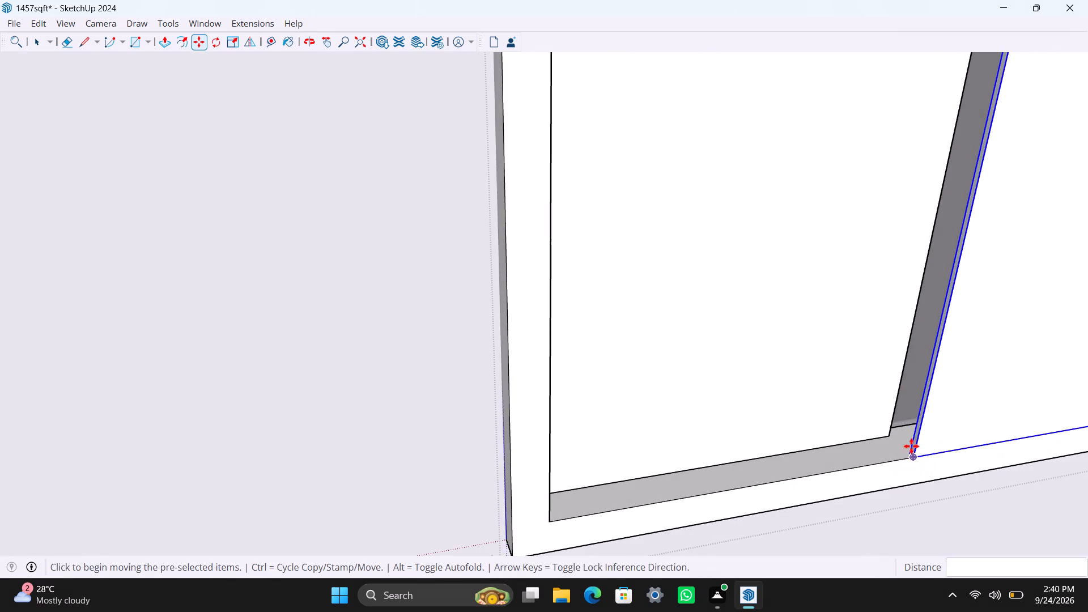
scroll(923, 443, up, 9)
click(900, 460)
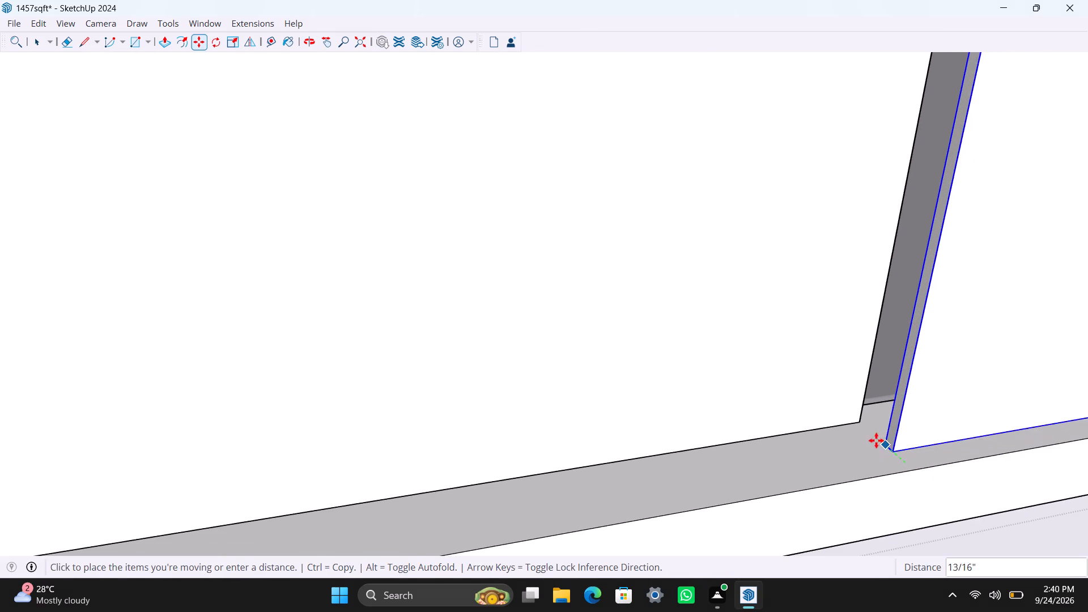
click(851, 426)
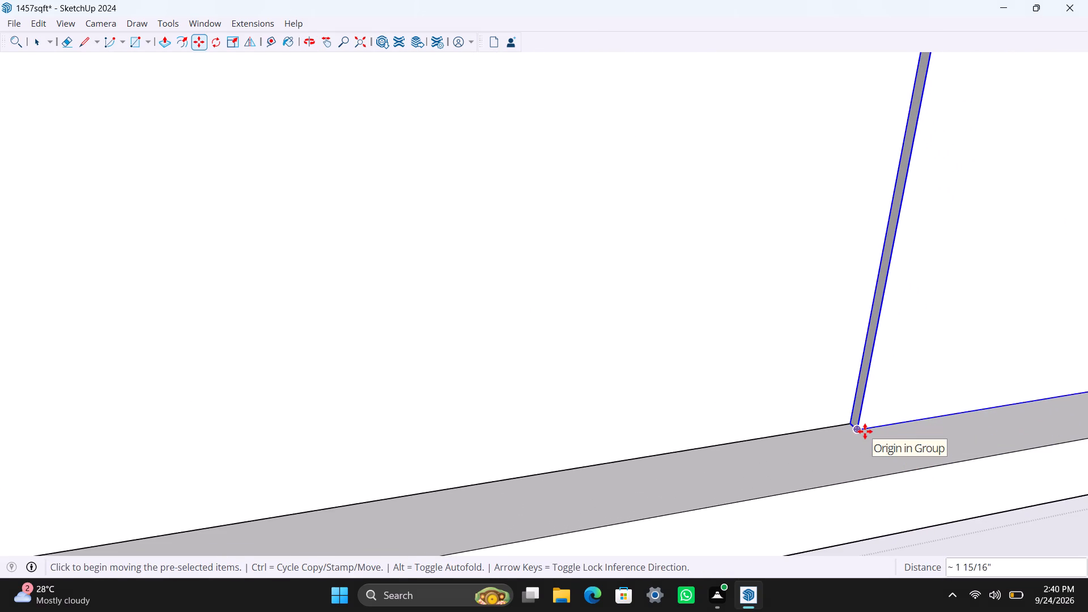
key(ctrl+z)
click(903, 461)
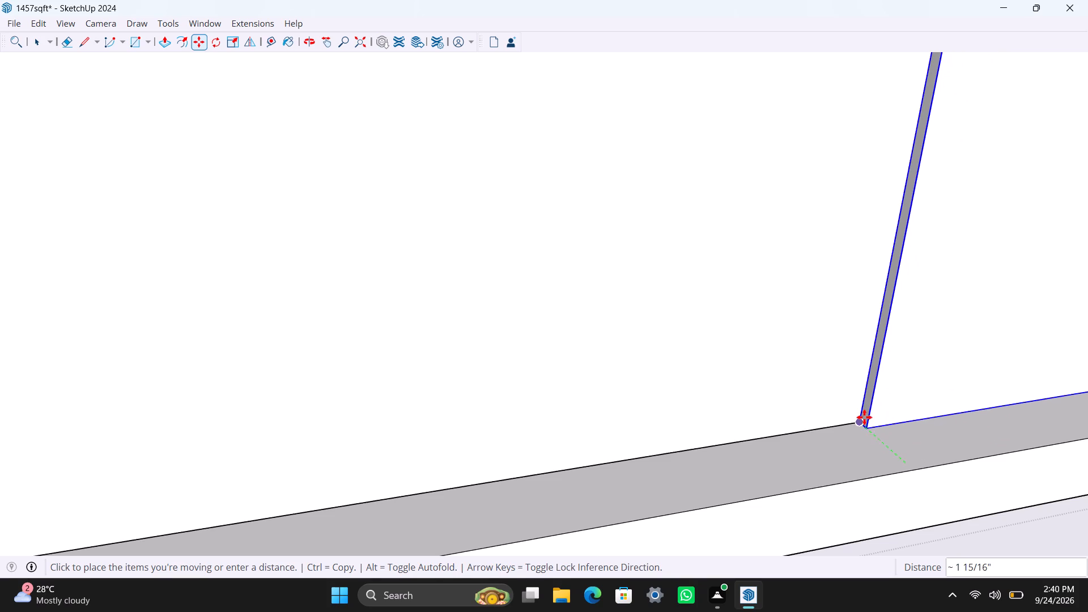
click(864, 417)
key(space)
Save the model and close the open window and building groups.
key(ctrl+s)
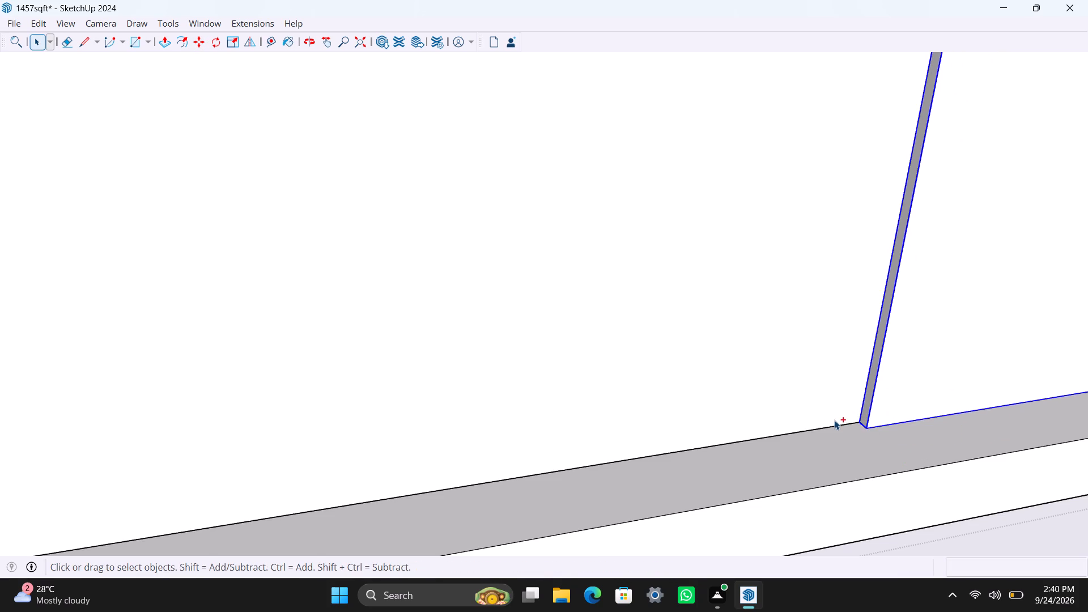
key(space)
scroll(764, 300, down, 20)
scroll(764, 300, down, 10)
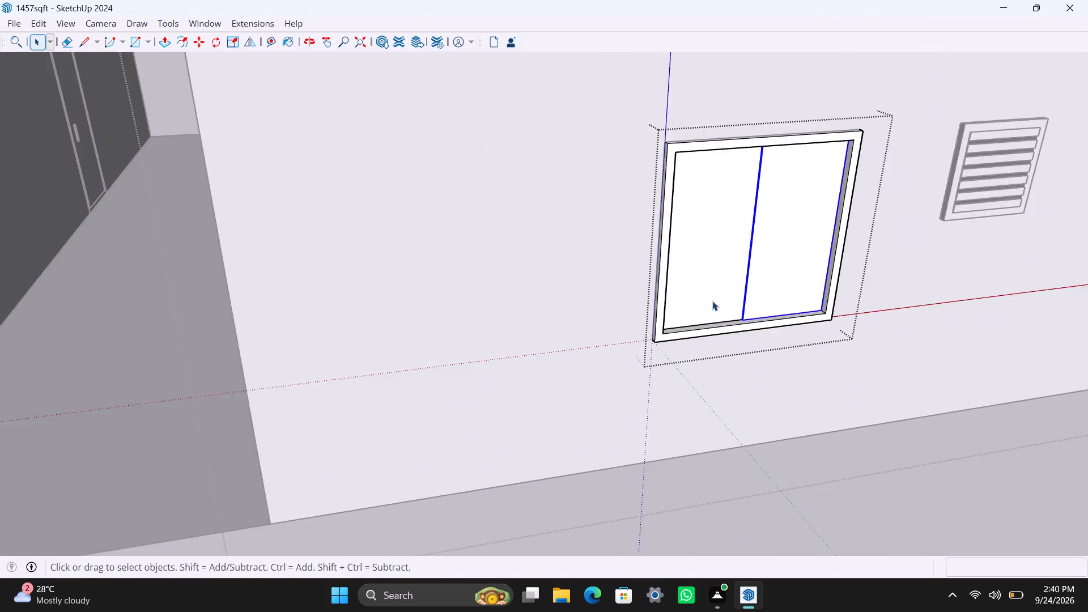
scroll(712, 301, down, 9)
click(637, 450)
click(597, 444)
Examine the windows, ventilators, doors and remaining openings of both house units from all around.
middle_drag(495, 365, 619, 441)
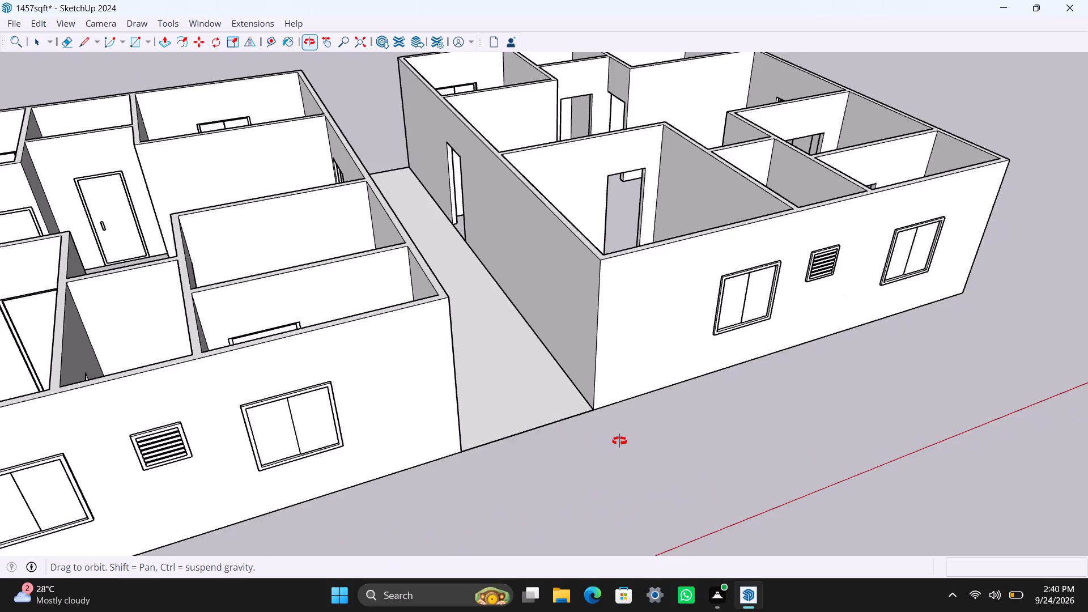
middle_drag(619, 441, 953, 441)
scroll(433, 286, up, 2)
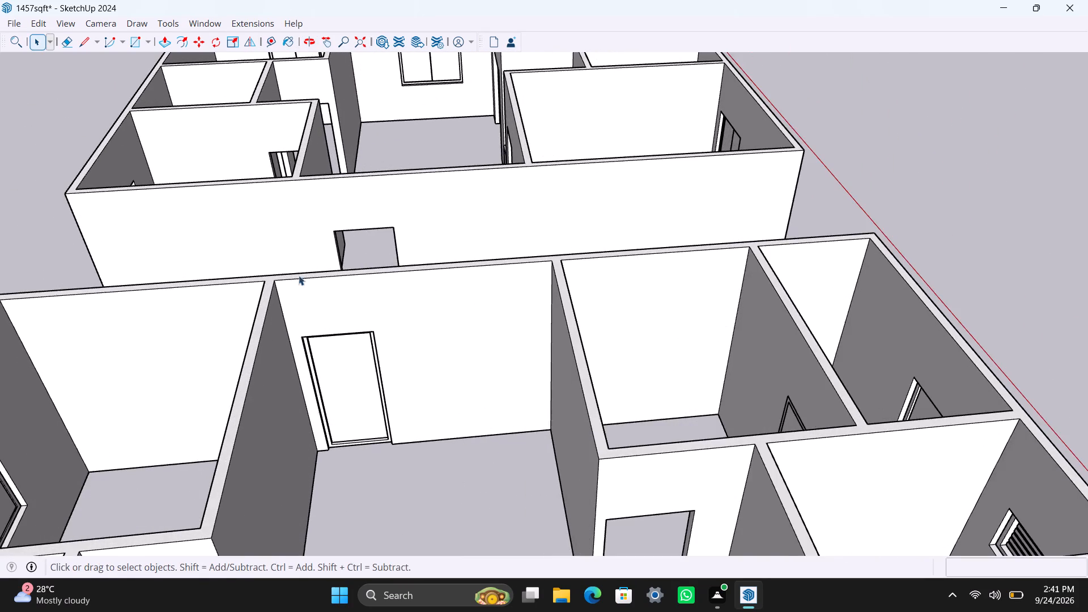
middle_drag(301, 279, 347, 421)
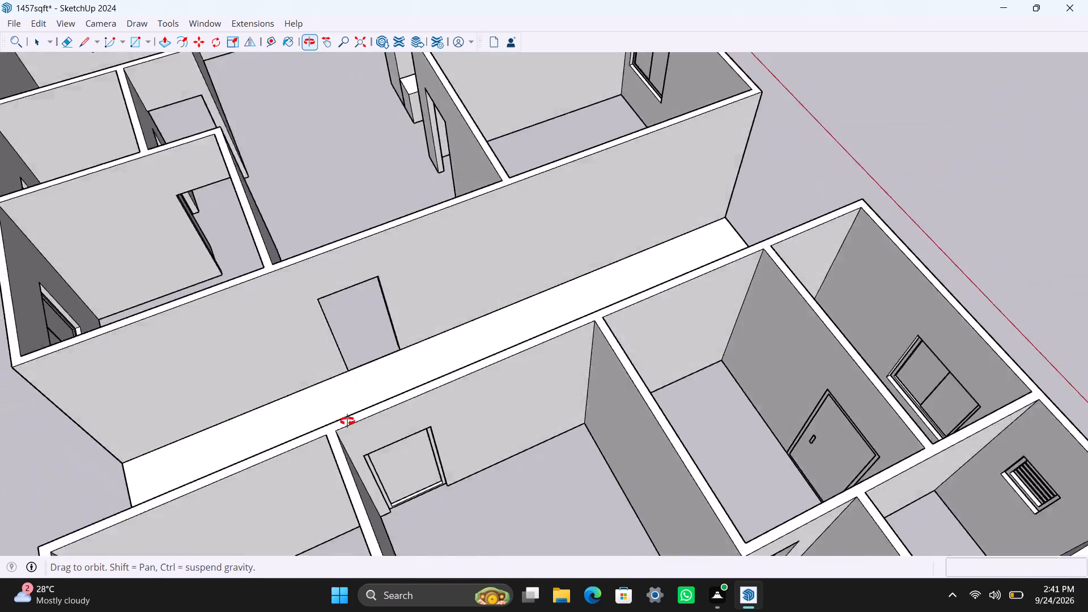
middle_drag(347, 421, 305, 416)
scroll(305, 403, up, 1)
scroll(446, 304, down, 3)
shift+middle_drag(484, 299, 751, 264)
scroll(739, 271, down, 3)
middle_drag(731, 311, 690, 325)
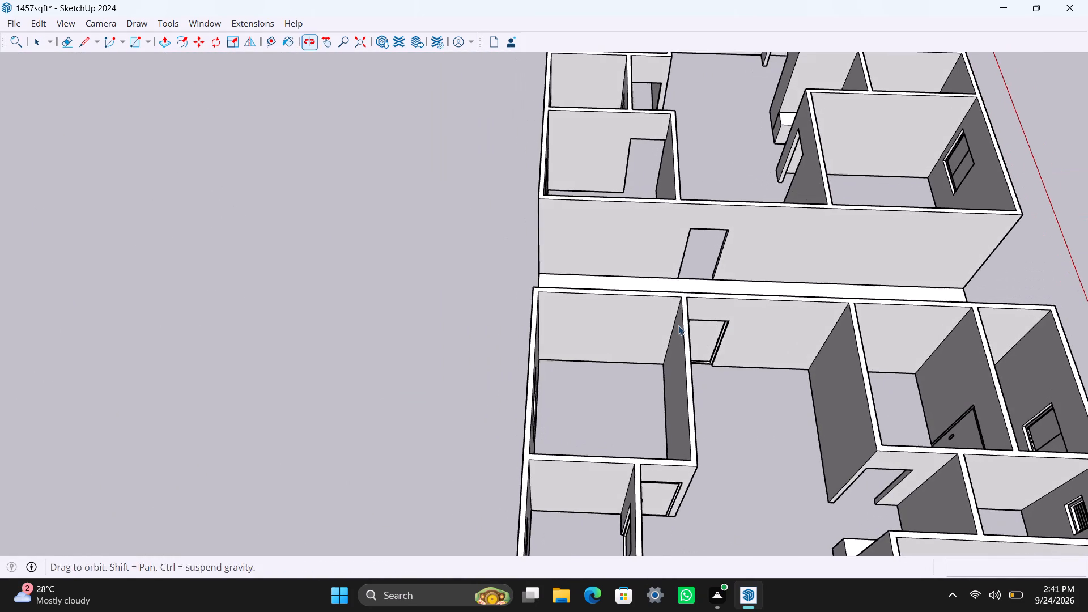
Save the model.
key(ctrl+s)
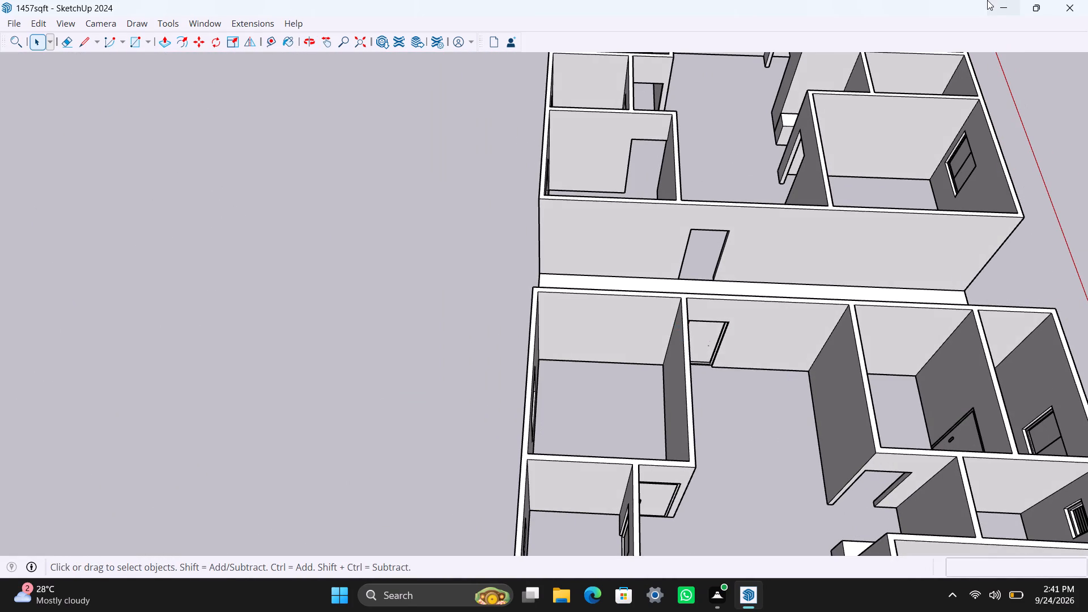